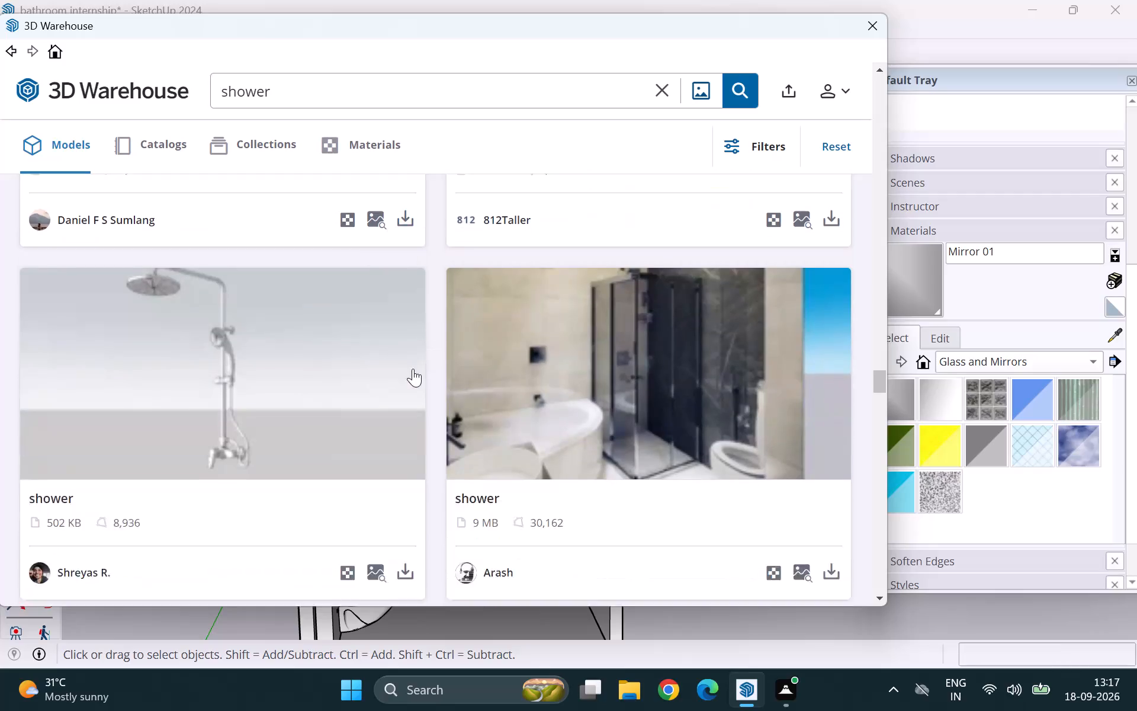
Browse the shower models down to the end of the loaded search results, comparing enclosures, shower heads and rail sets.
scroll(551, 455, "down", 3)
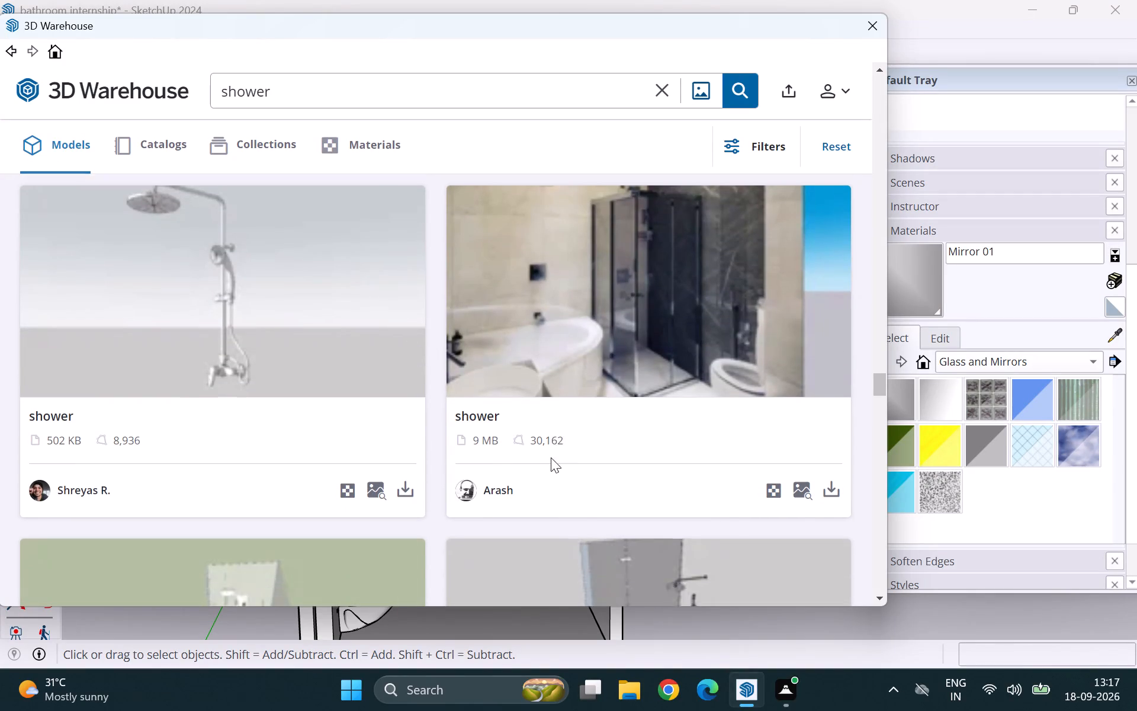
scroll(551, 457, "down", 5)
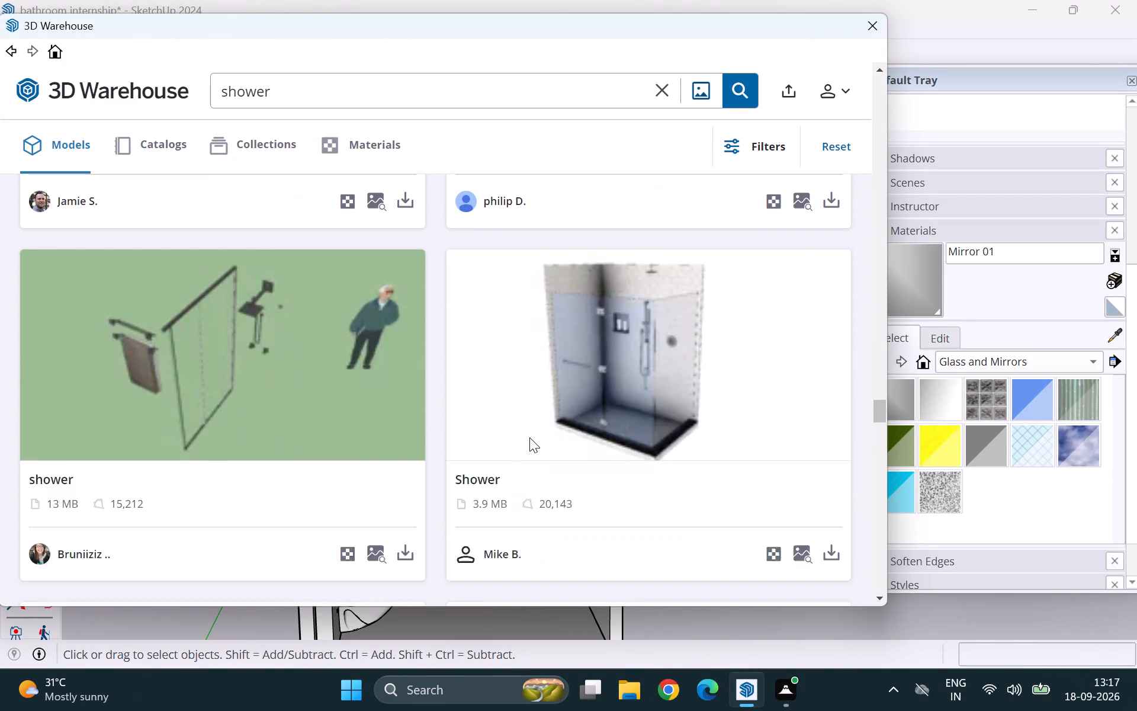
scroll(539, 439, "down", 6)
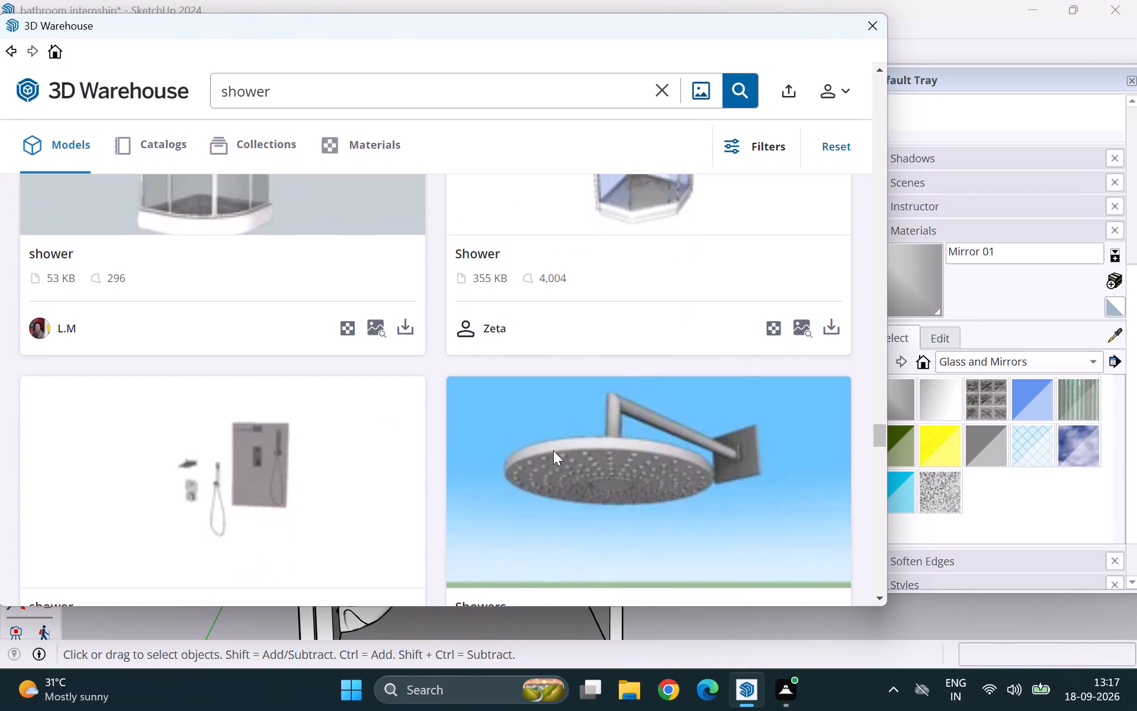
scroll(553, 450, "down", 5)
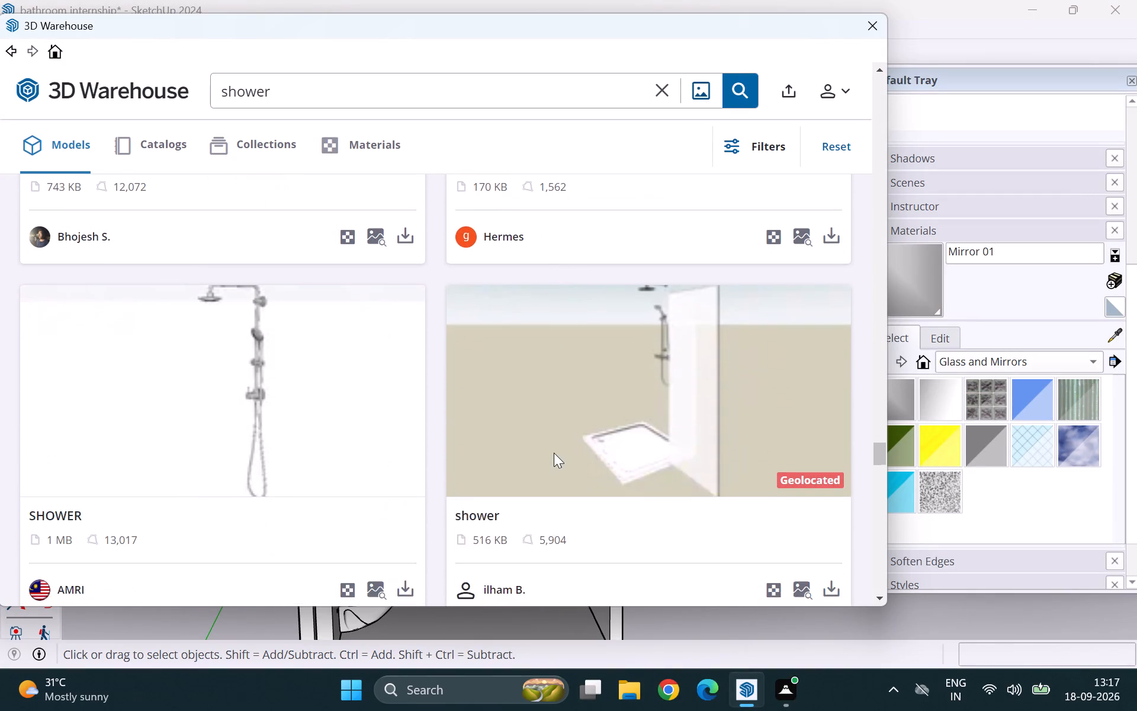
scroll(554, 453, "down", 8)
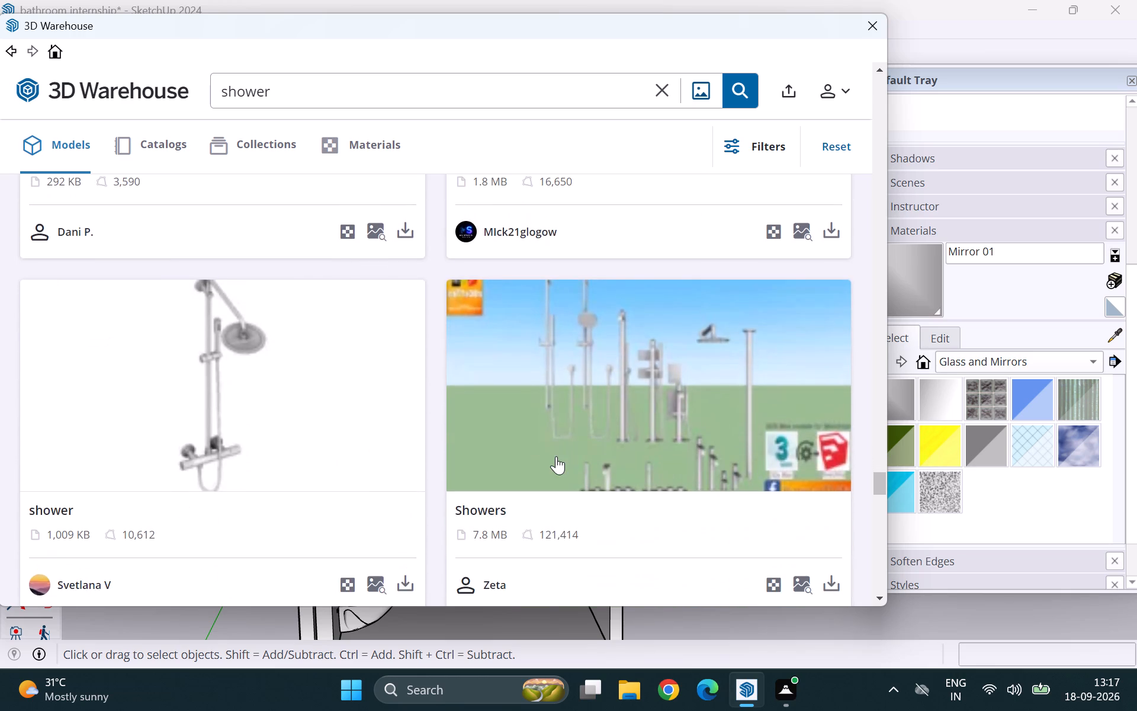
scroll(556, 456, "down", 8)
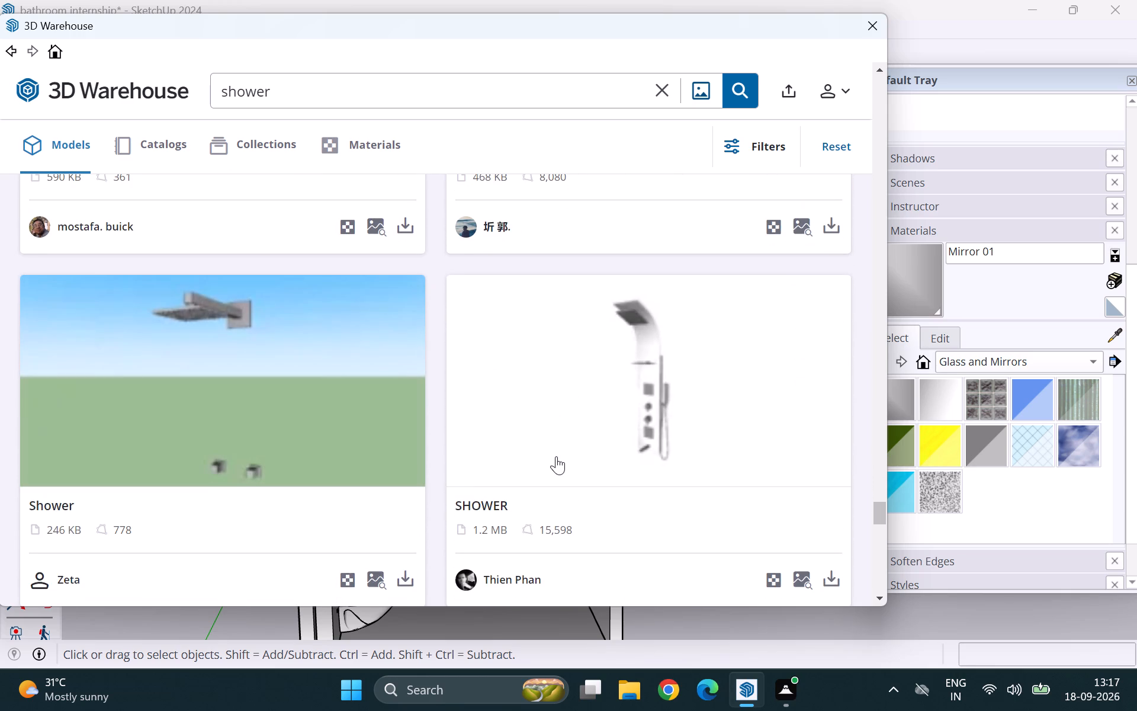
scroll(556, 456, "down", 4)
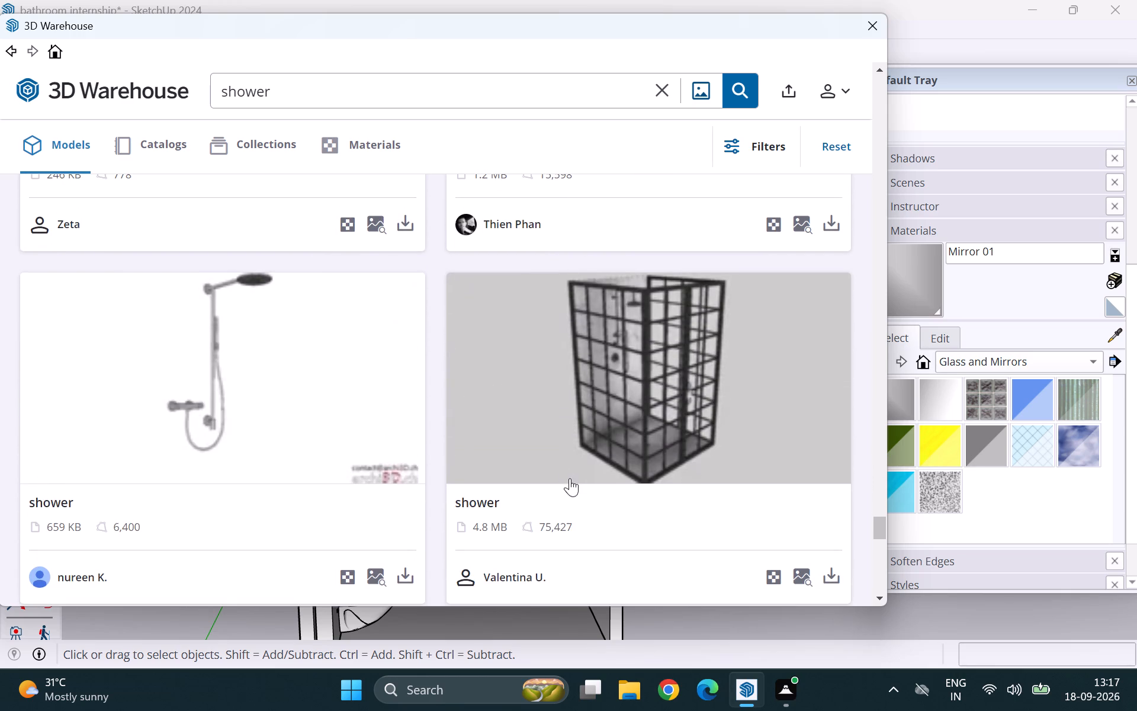
scroll(570, 478, "down", 10)
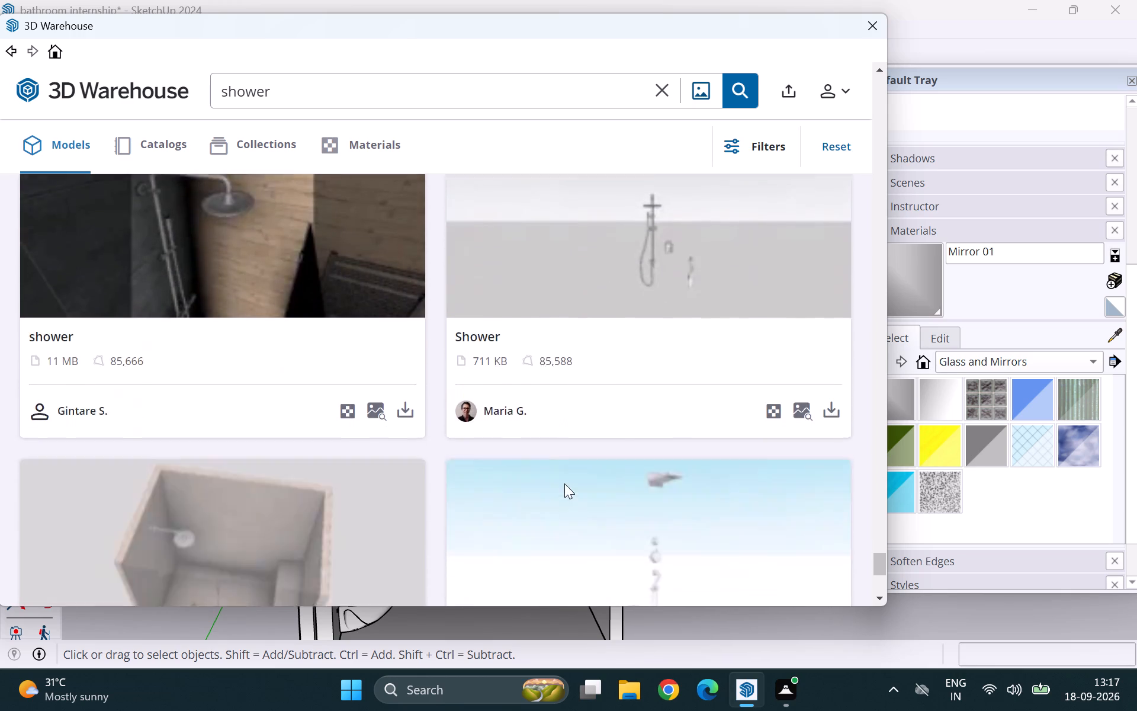
scroll(567, 491, "down", 5)
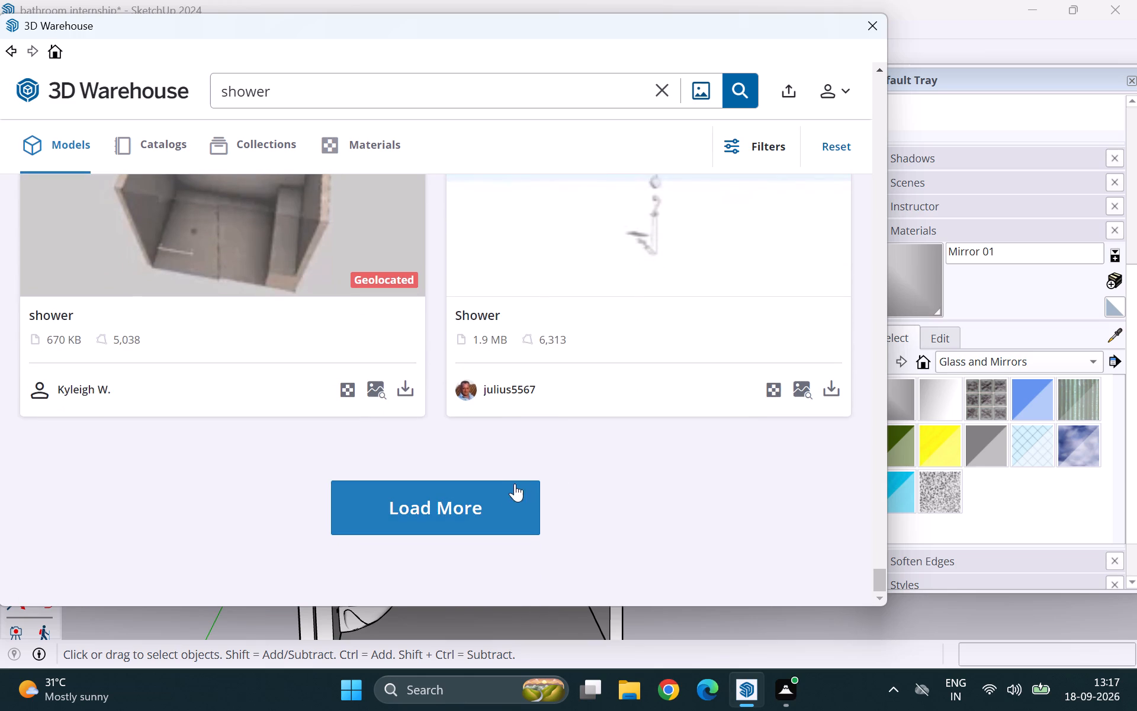
Go back up through the shower results to compare the earlier models and find a wall-mounted rain shower set.
scroll(509, 472, "up", 15)
scroll(508, 472, "up", 10)
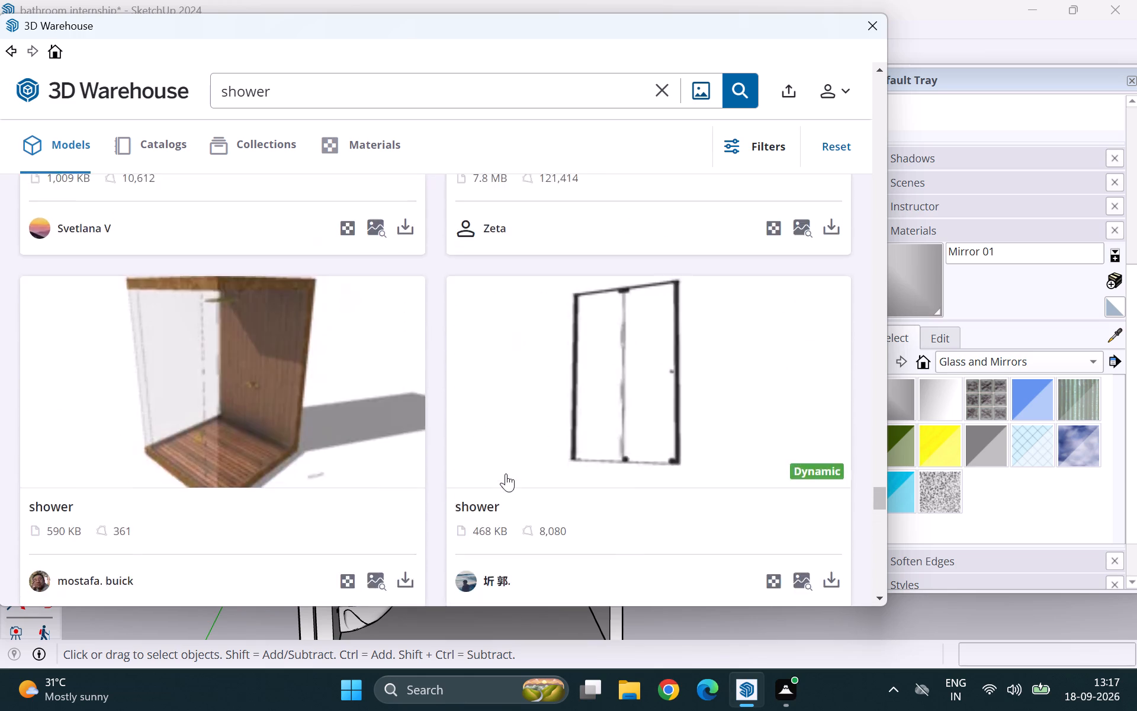
scroll(506, 473, "up", 17)
scroll(503, 476, "down", 11)
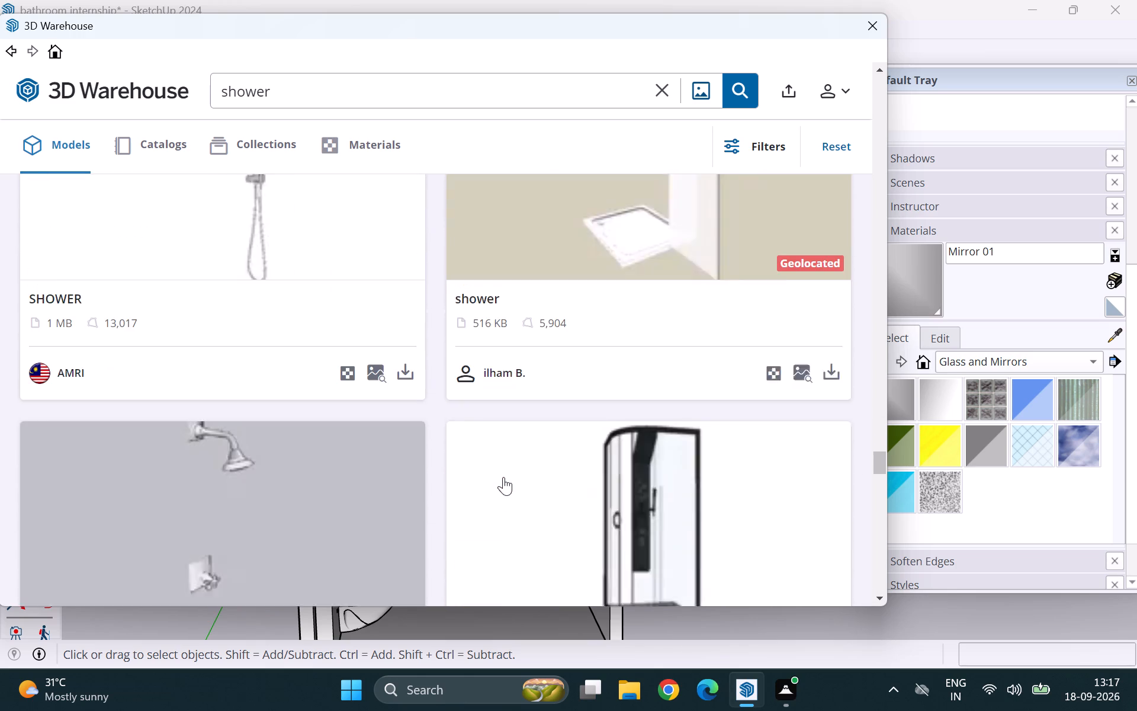
scroll(503, 477, "up", 4)
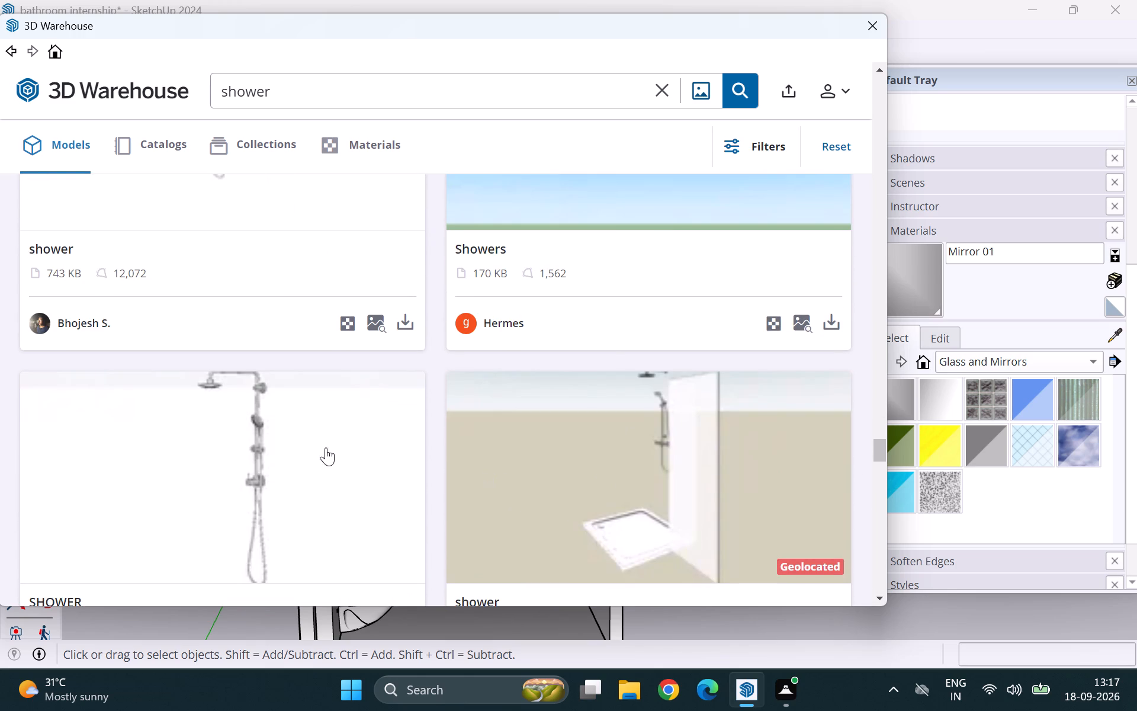
scroll(328, 446, "down", 2)
scroll(327, 431, "up", 17)
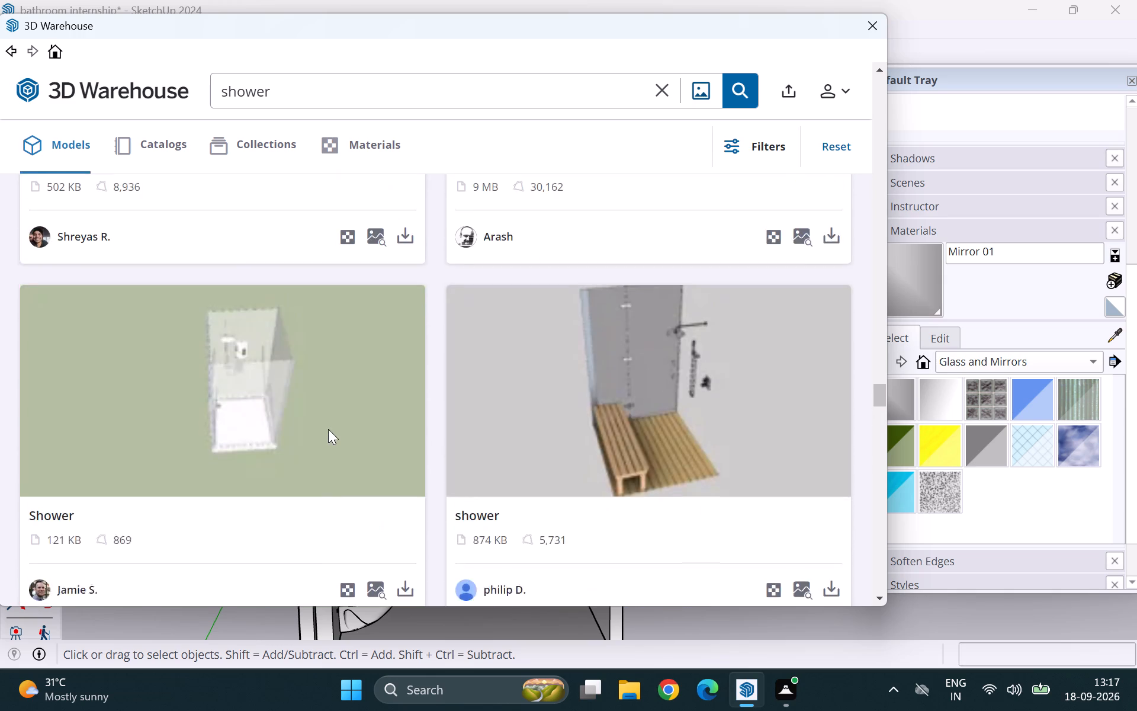
scroll(328, 429, "up", 6)
scroll(329, 431, "down", 5)
scroll(329, 431, "up", 1)
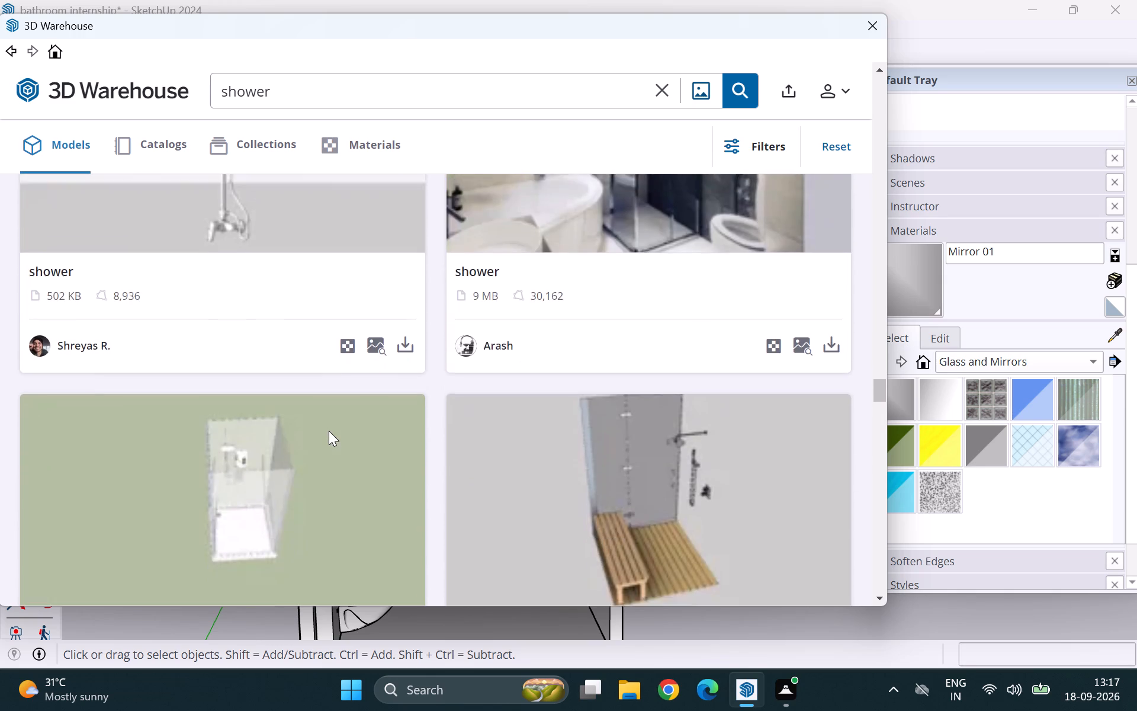
scroll(329, 431, "up", 12)
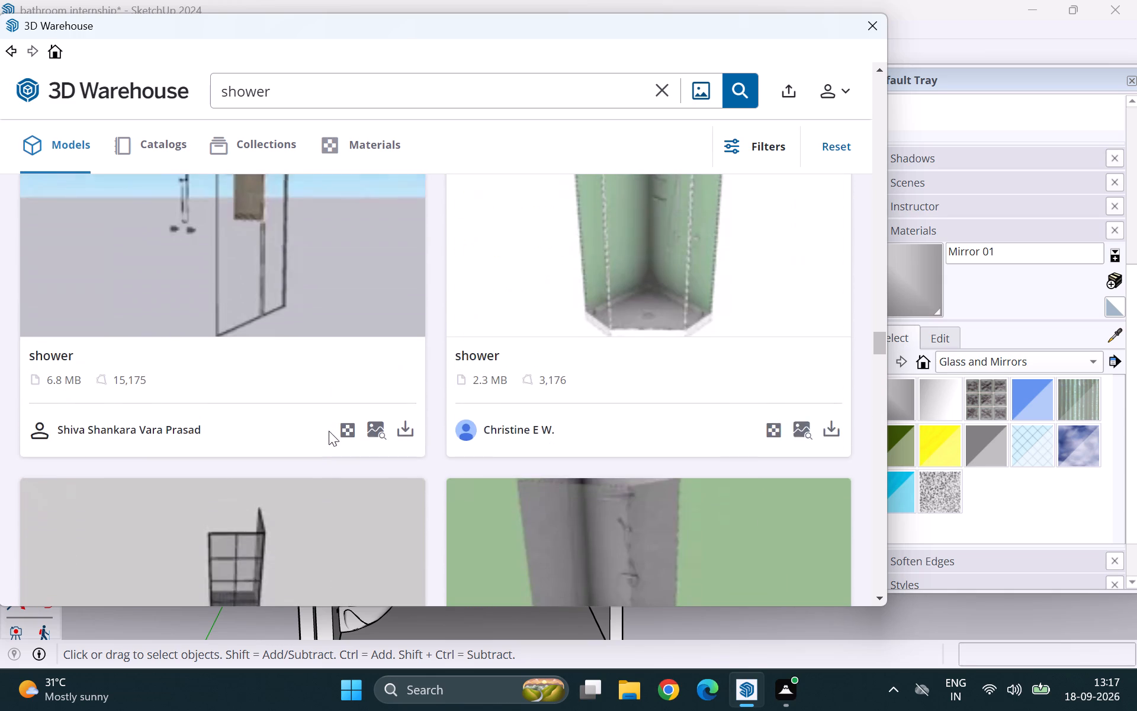
scroll(329, 431, "up", 10)
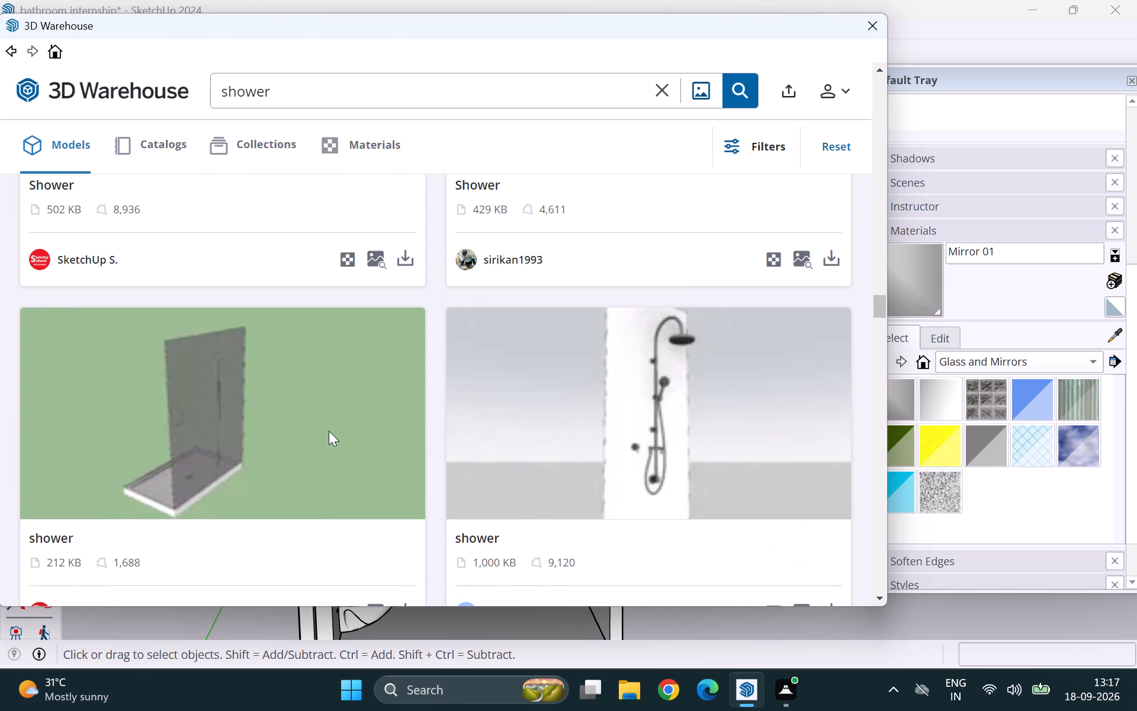
Load the 1,000 KB black rain shower with its white backing panel into the model and place it outside the room, beyond the vanity-side wall.
scroll(522, 438, "down", 3)
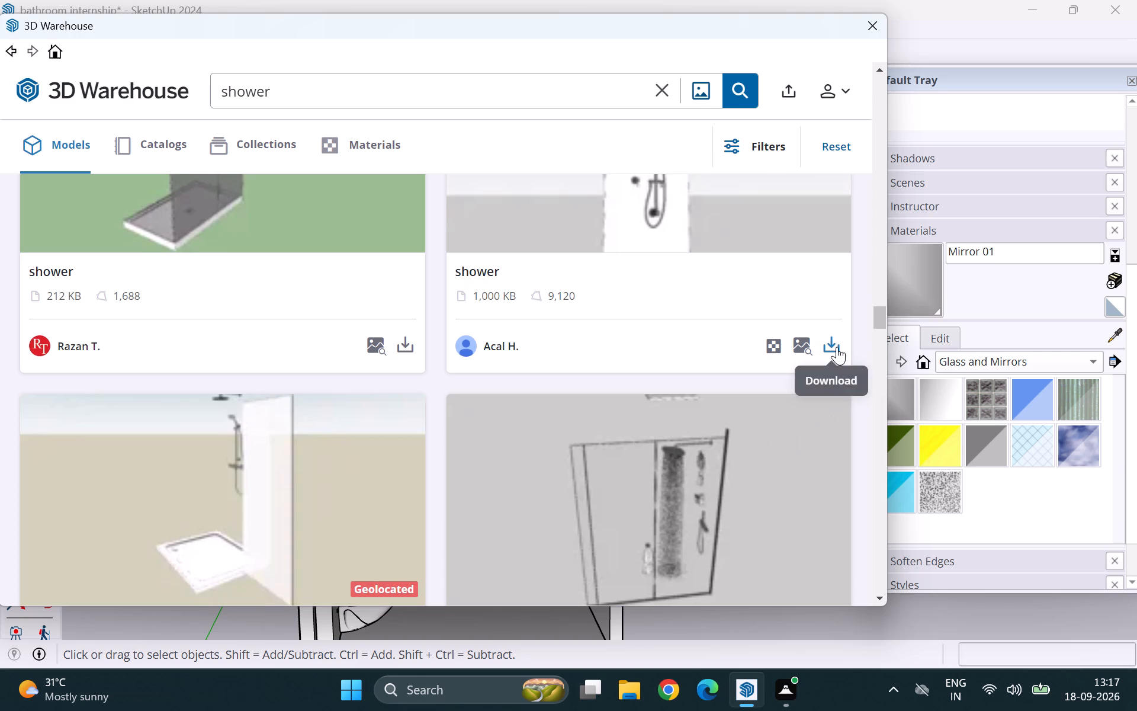
left_click(837, 347)
left_click(415, 337)
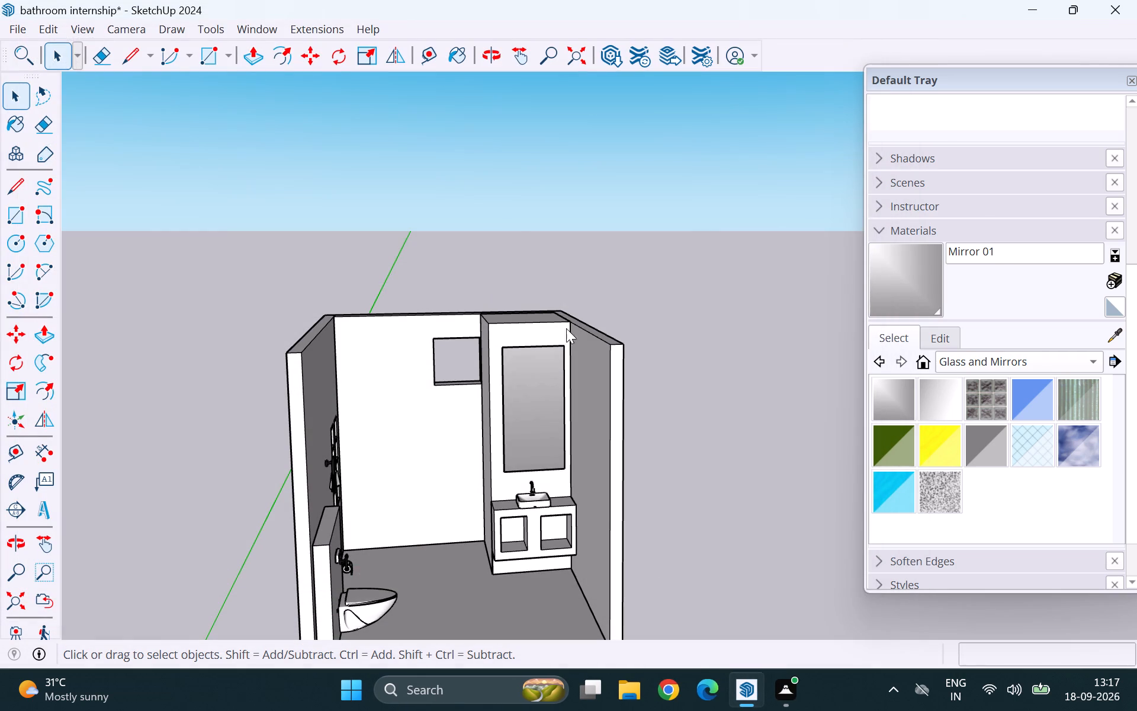
scroll(377, 389, "down", 2)
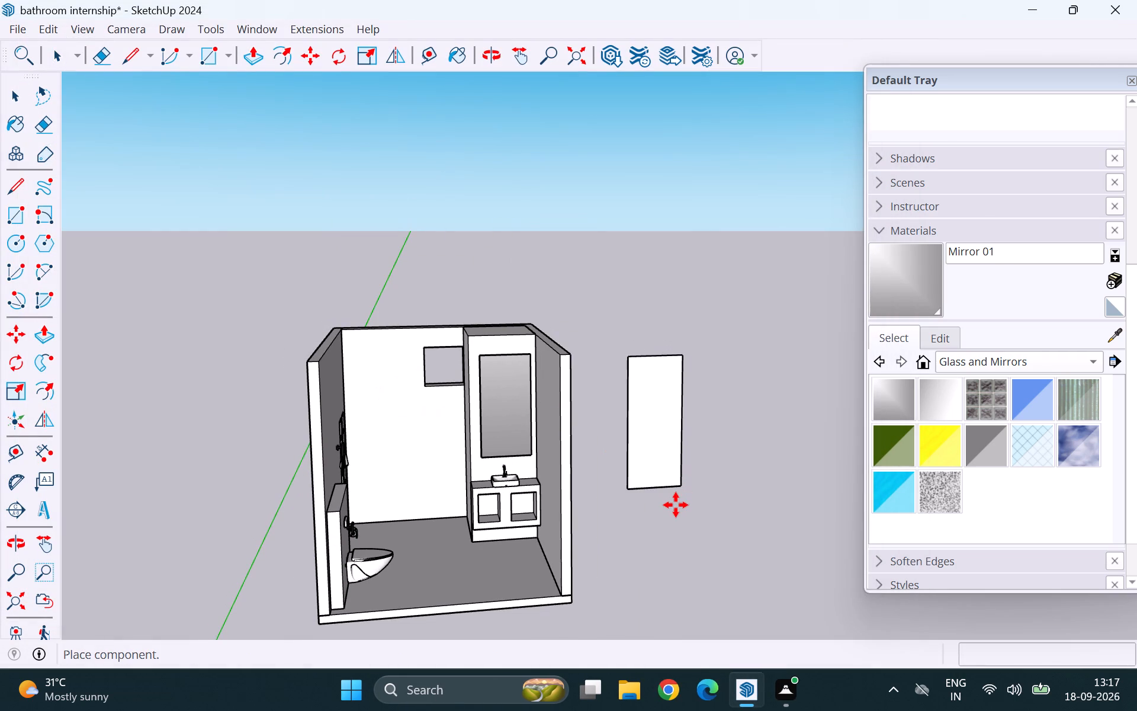
left_click(676, 505)
key("space")
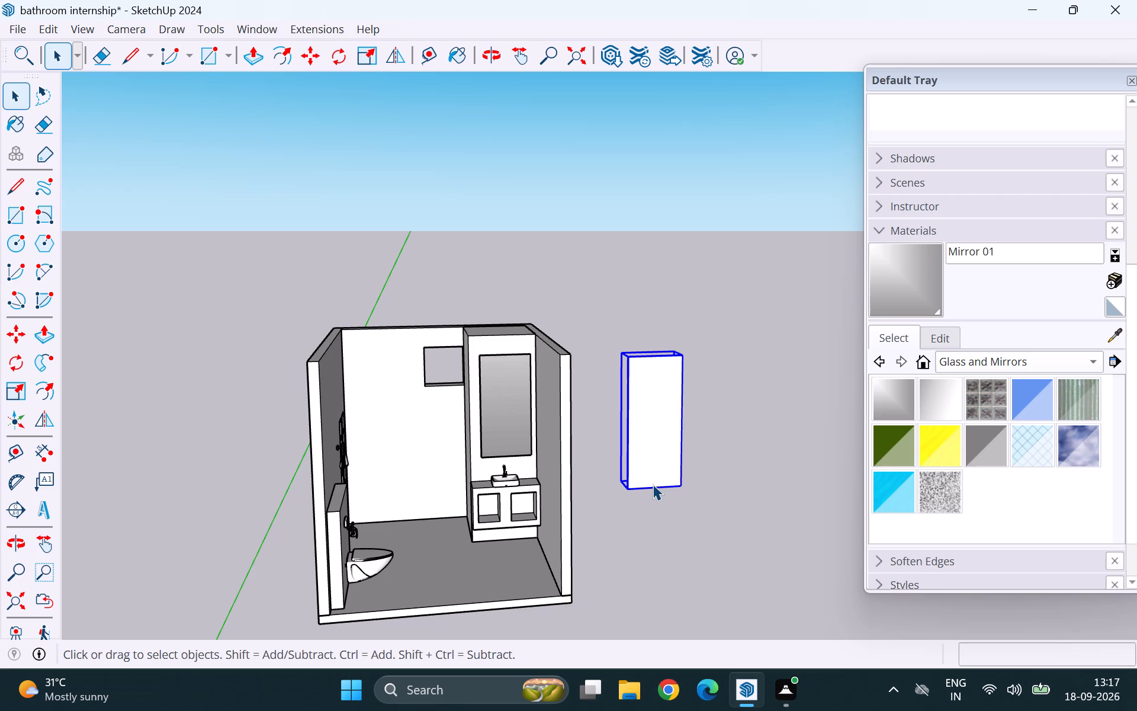
Rotate the shower component 180 degrees about the vertical axis, around its panel's bottom corner.
key("q")
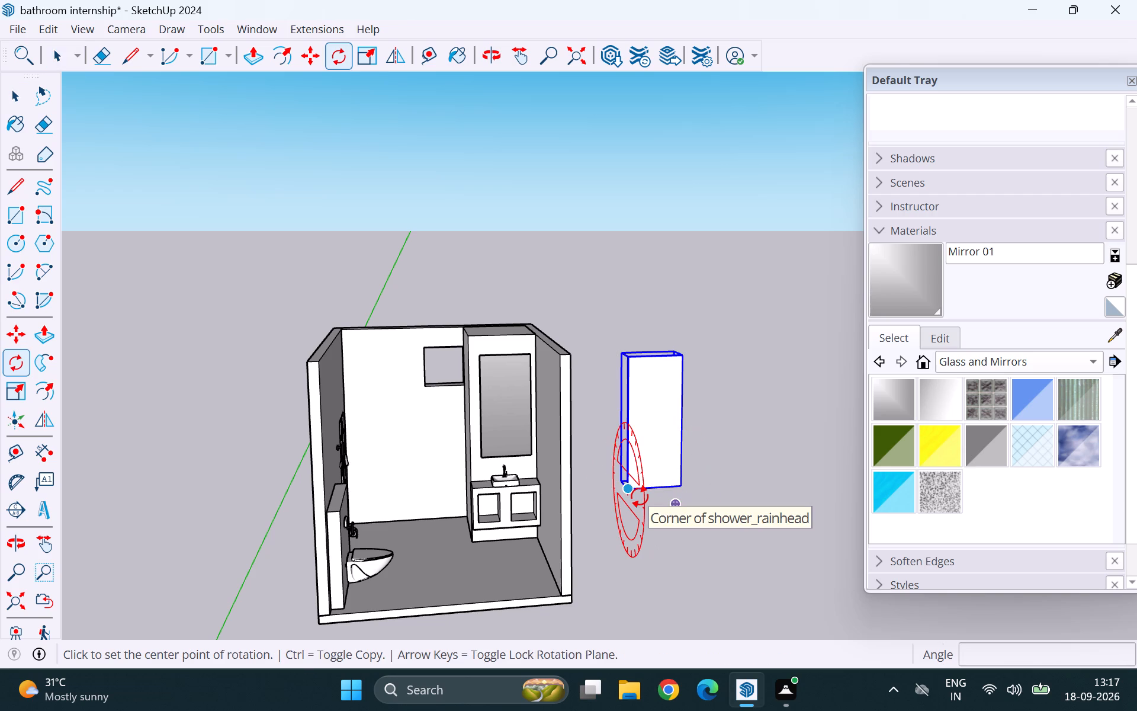
key("Right")
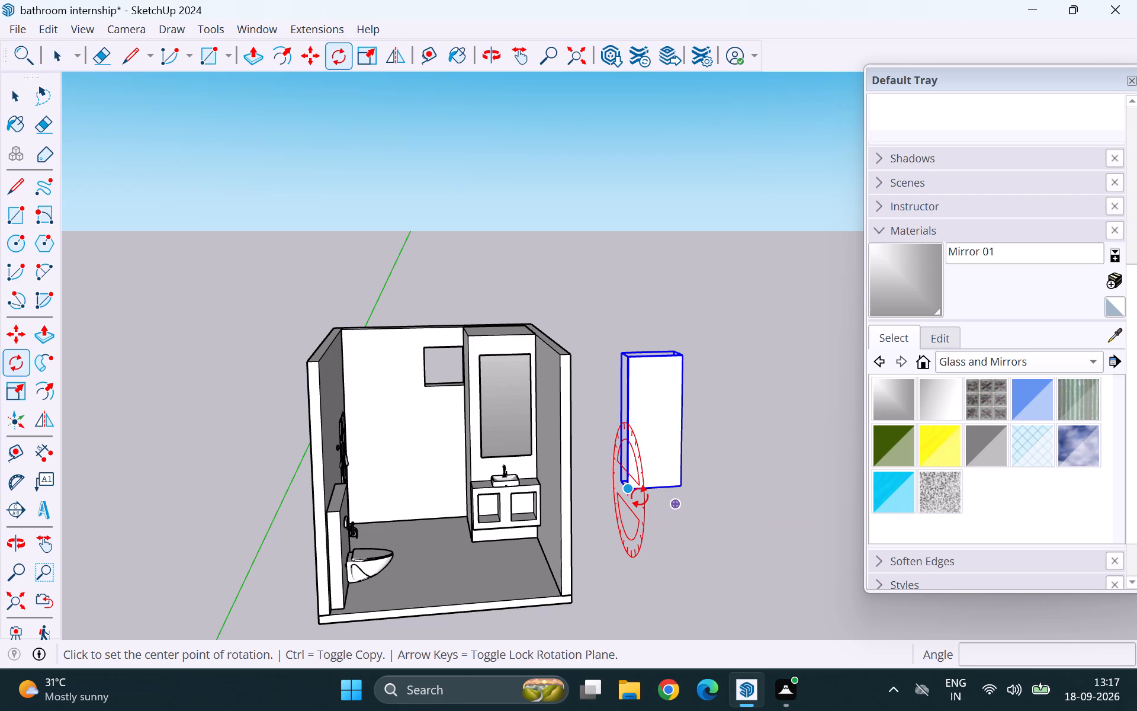
key("Up")
left_click(629, 492)
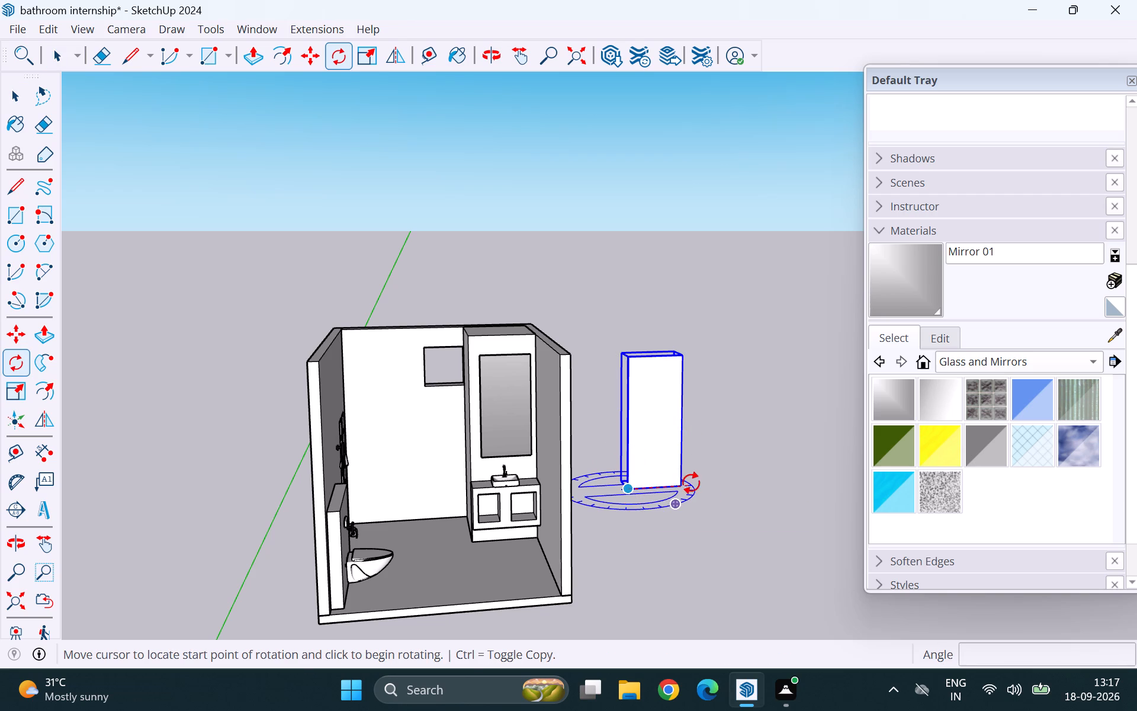
left_click(744, 485)
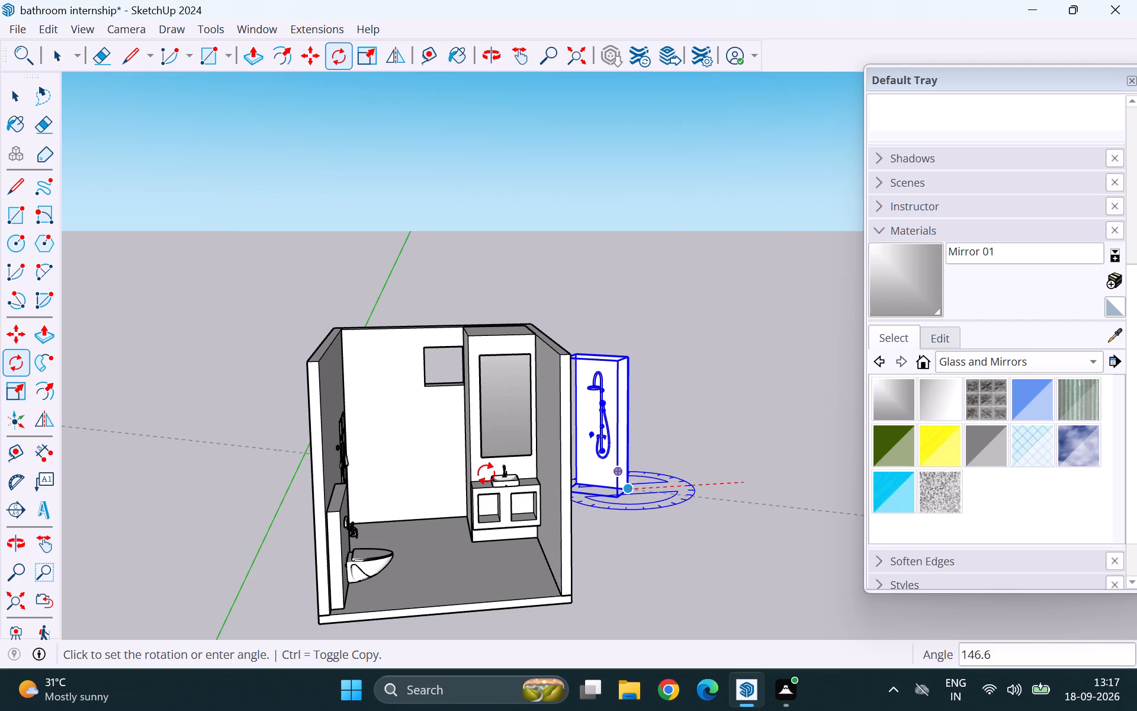
key("1")
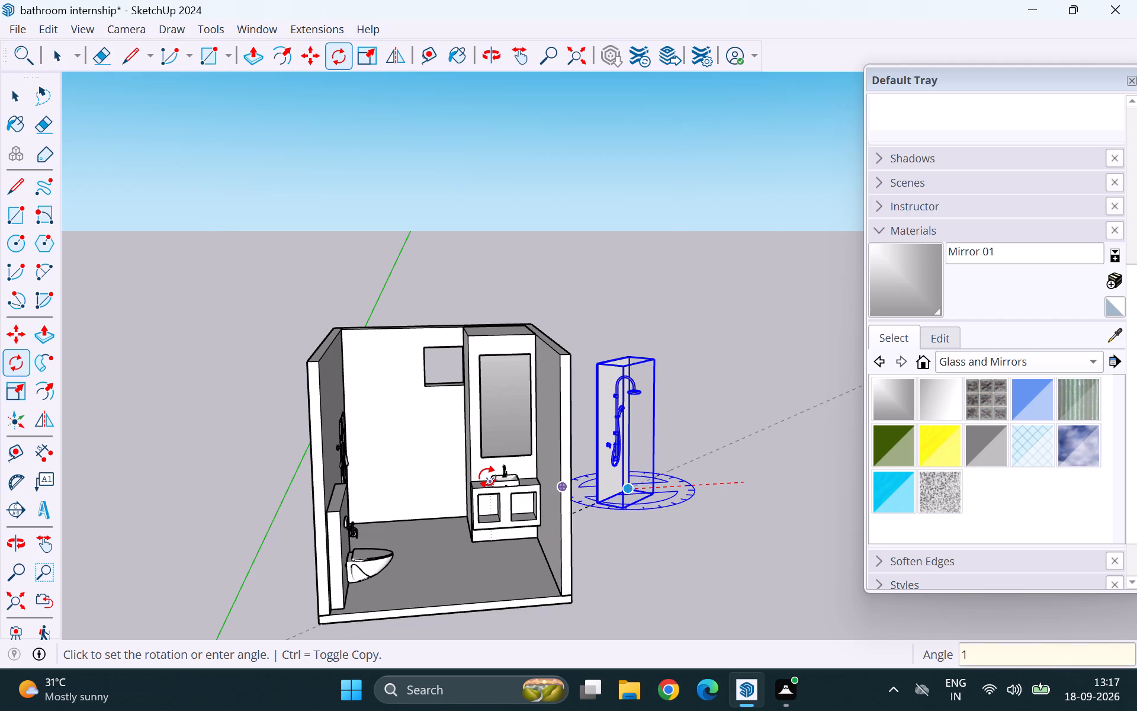
type("80")
key("Return")
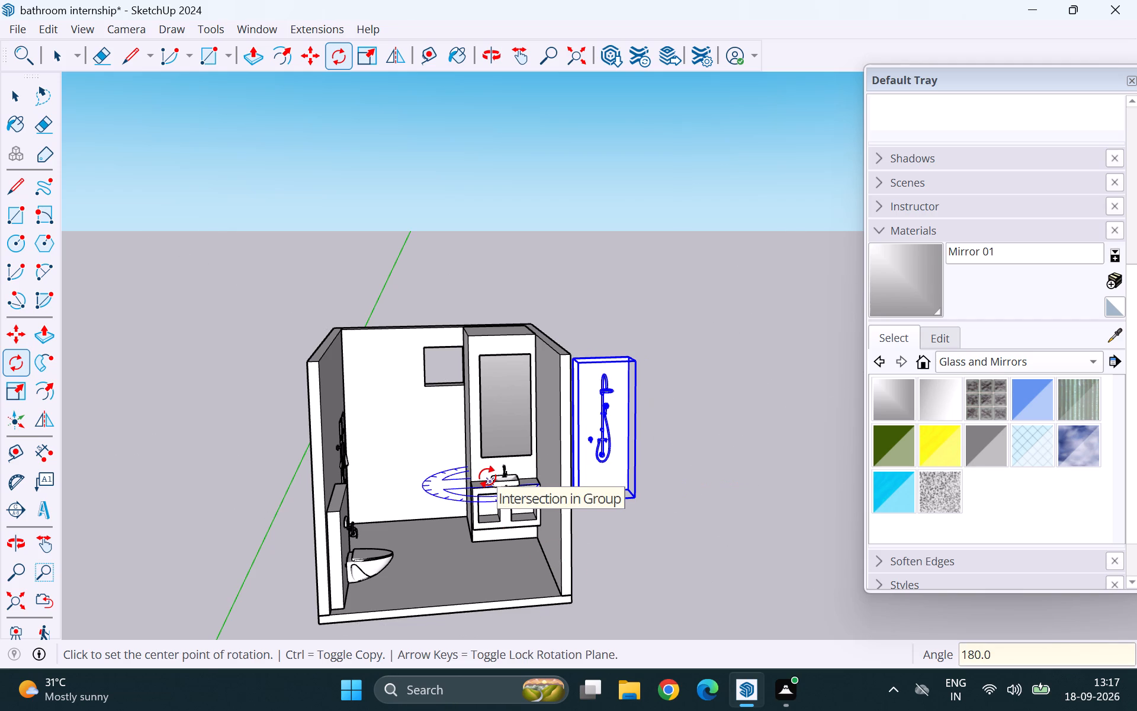
key("space")
left_click(778, 451)
Explode the shower component to separate the fixture from its white backing panel.
middle_click_drag(737, 488, 655, 501)
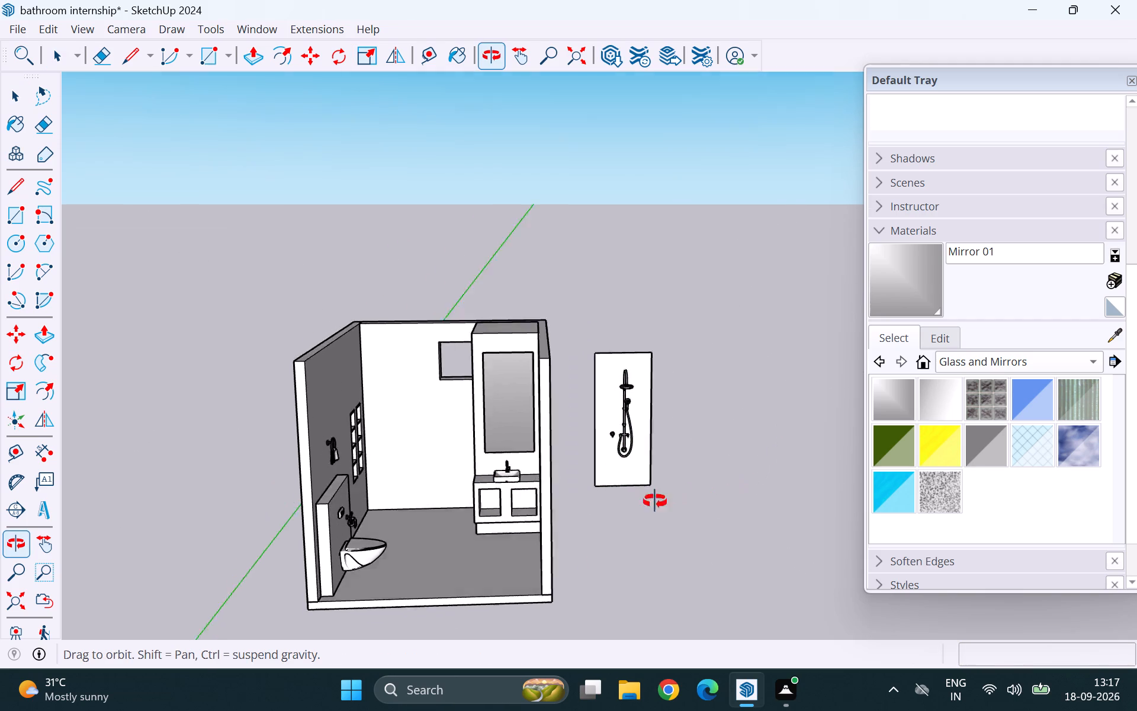
middle_click_drag(655, 501, 664, 508)
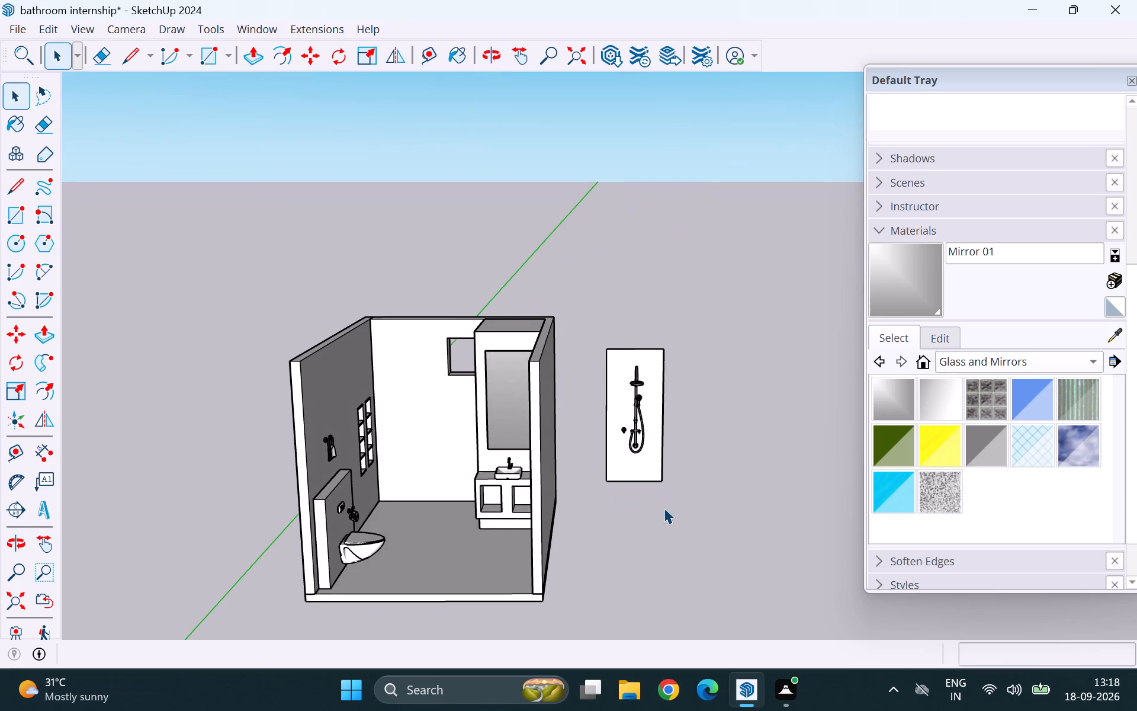
scroll(669, 376, "up", 2)
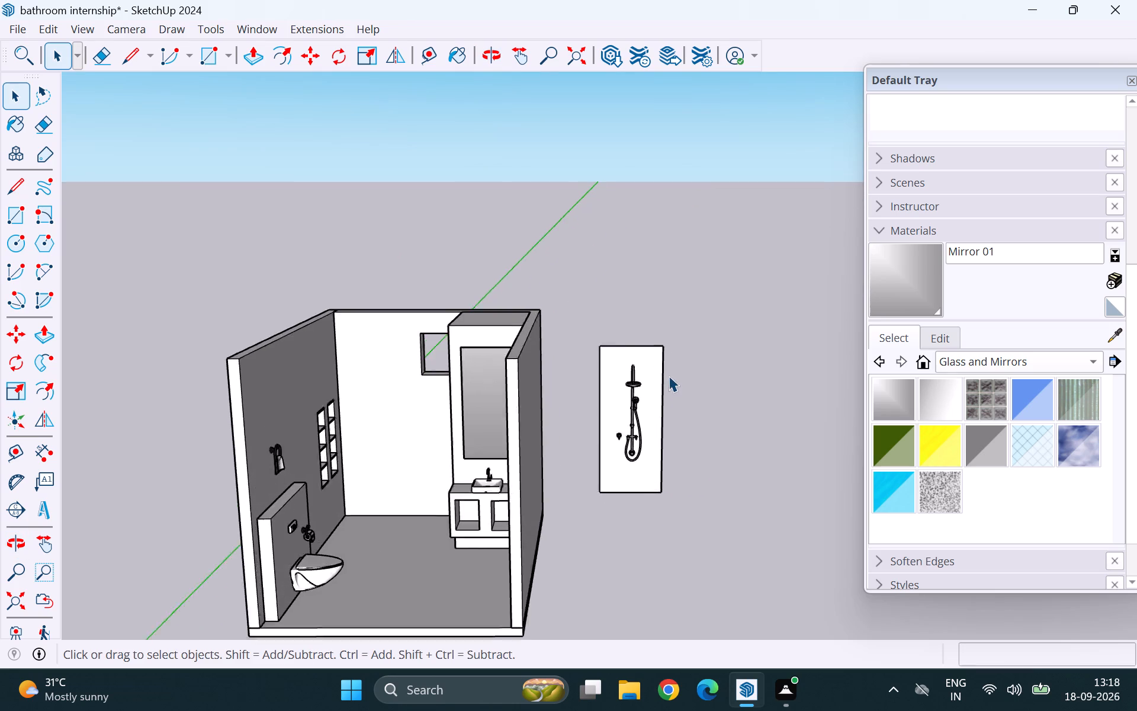
scroll(669, 376, "up", 2)
middle_click_drag(688, 411, 415, 527)
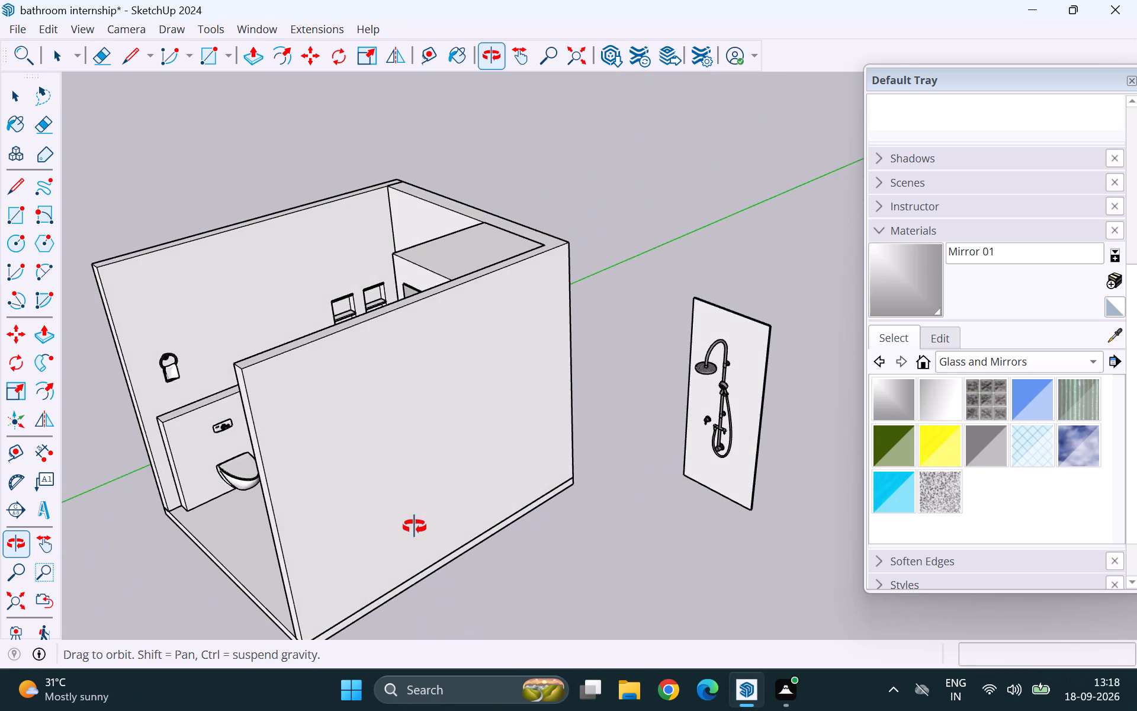
middle_click_drag(415, 527, 633, 471)
double_click(660, 382)
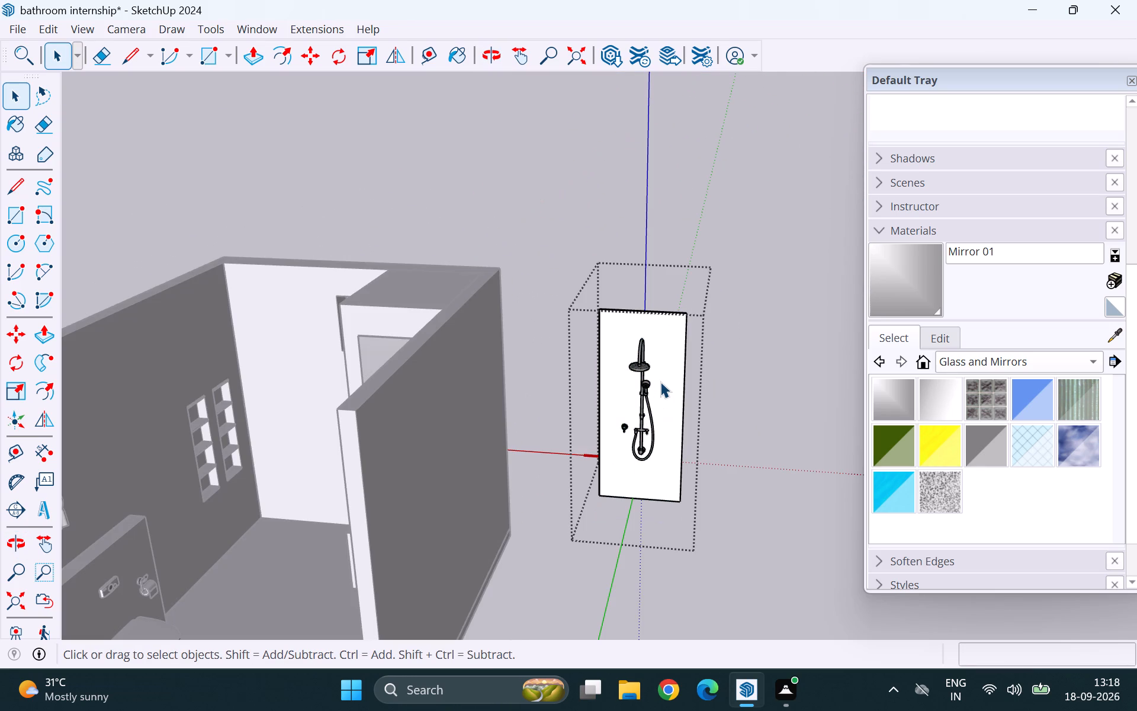
left_click(748, 357)
left_click(660, 377)
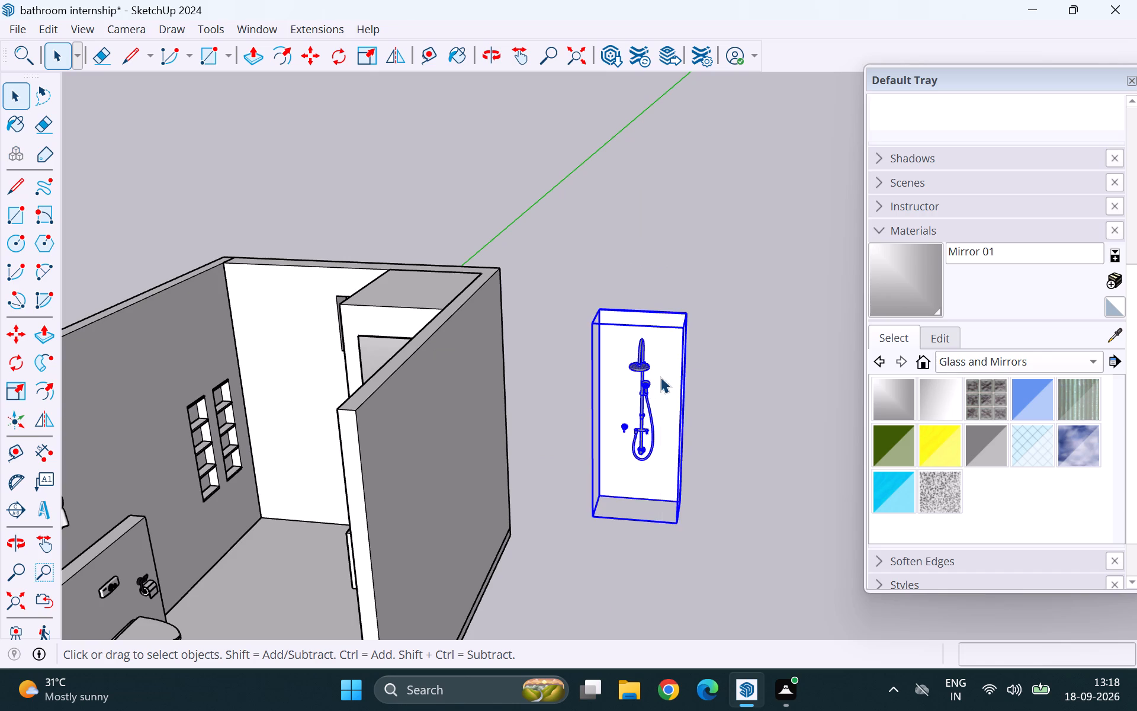
right_click(660, 377)
left_click(712, 143)
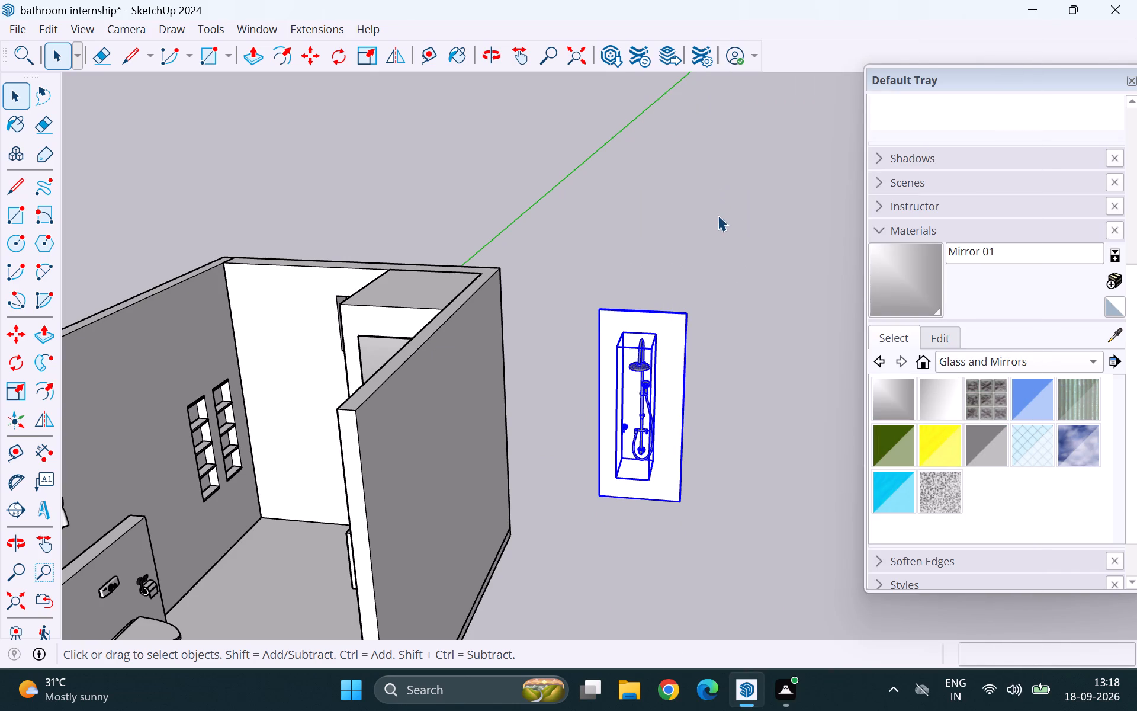
Delete the white backing panel behind the shower, keeping only the rain shower fixture.
left_click(719, 223)
left_click(673, 348)
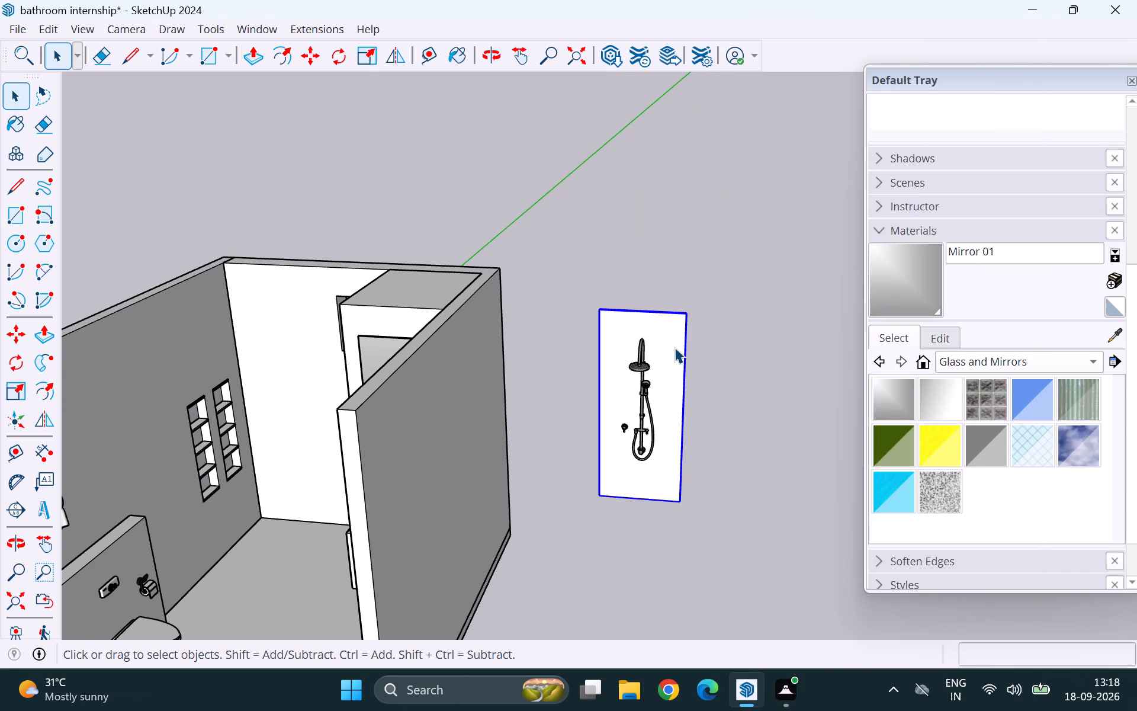
key("Delete")
scroll(690, 420, "down", 2)
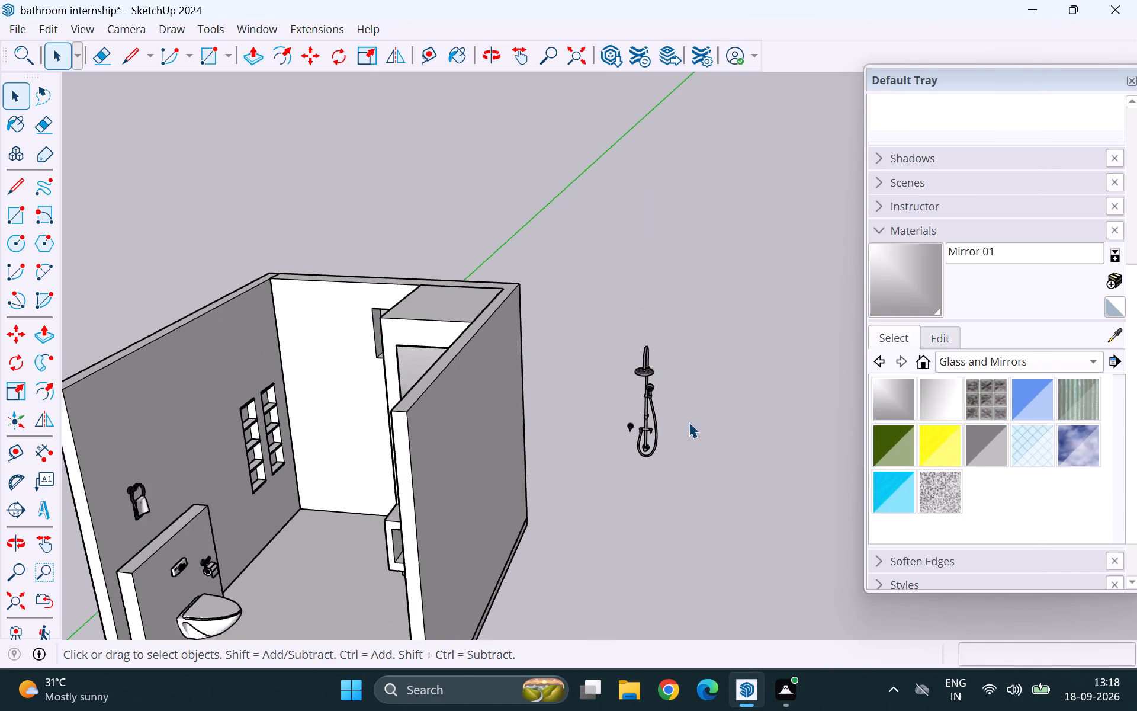
Explode the shower fixture's existing group and regroup all of its parts as a single group.
middle_click_drag(635, 463, 762, 405)
middle_click_drag(596, 463, 678, 415)
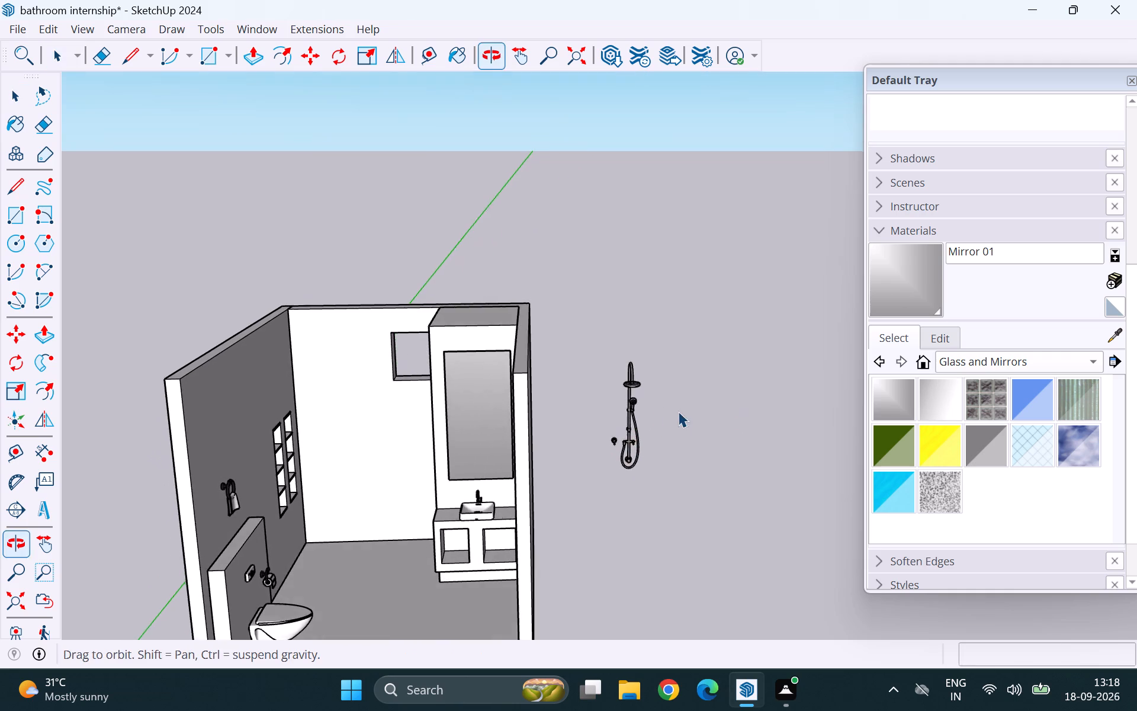
scroll(652, 415, "up", 5)
left_click_drag(547, 261, 660, 544)
right_click(618, 442)
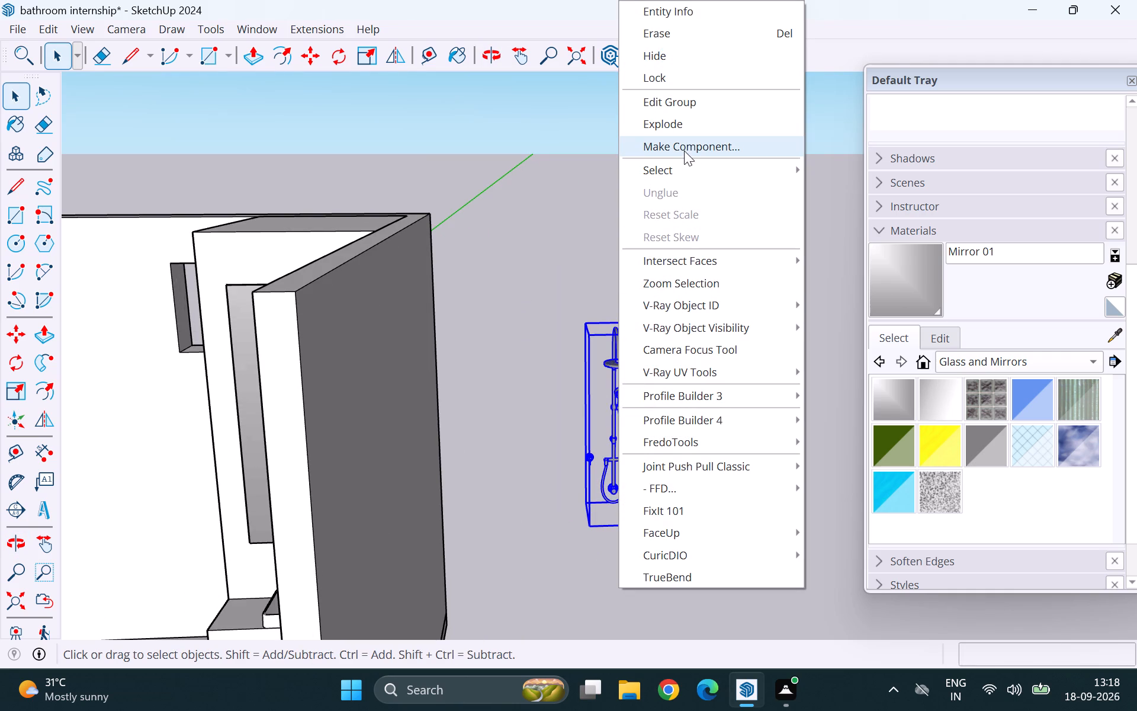
left_click(669, 118)
right_click(622, 364)
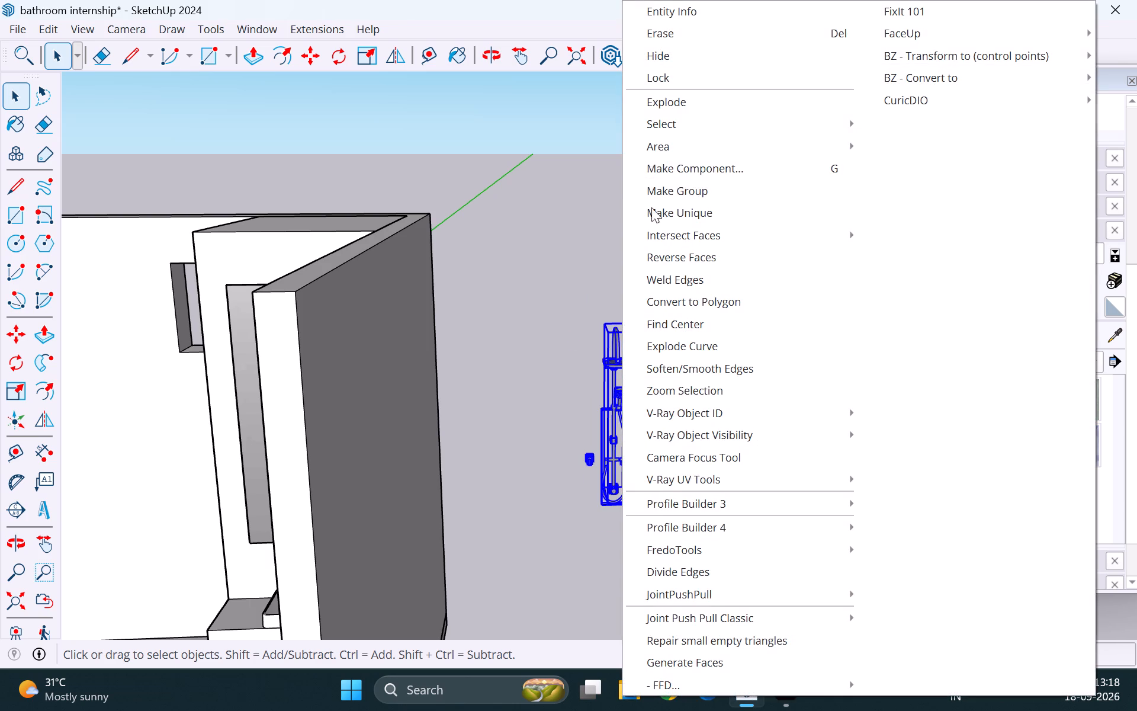
left_click(680, 191)
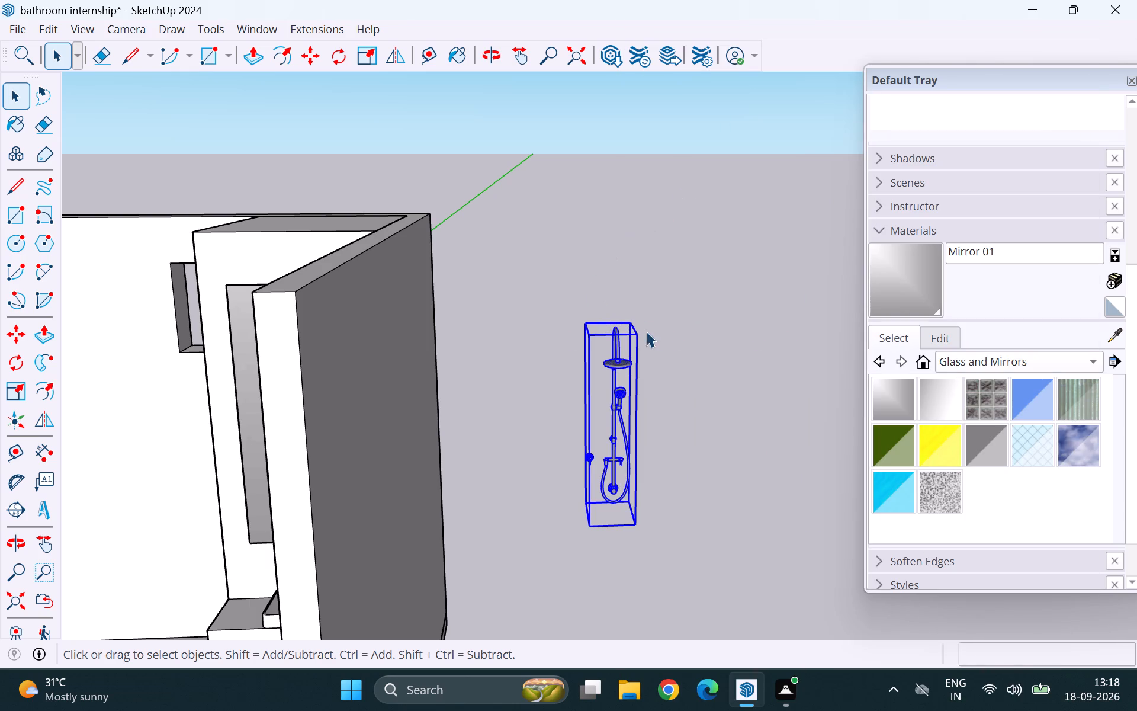
Move the shower group about 11' 8" onto the back wall's face, between the shelf niches and the window.
key("m")
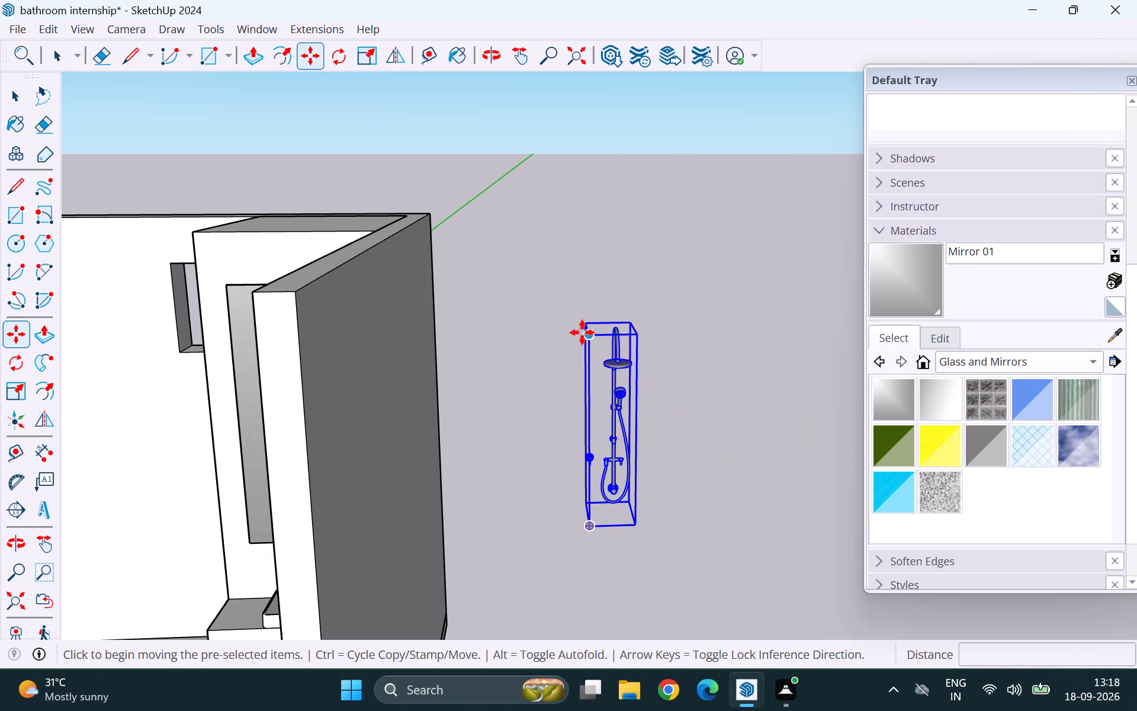
left_click(587, 332)
scroll(704, 319, "down", 7)
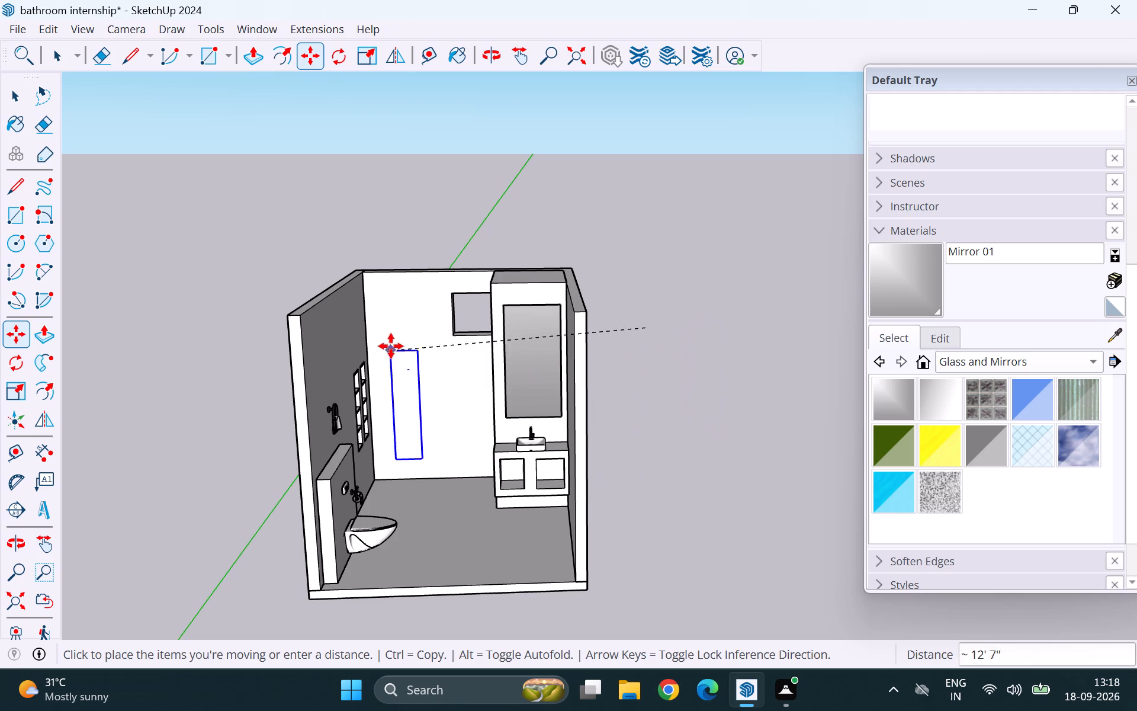
scroll(414, 335, "up", 2)
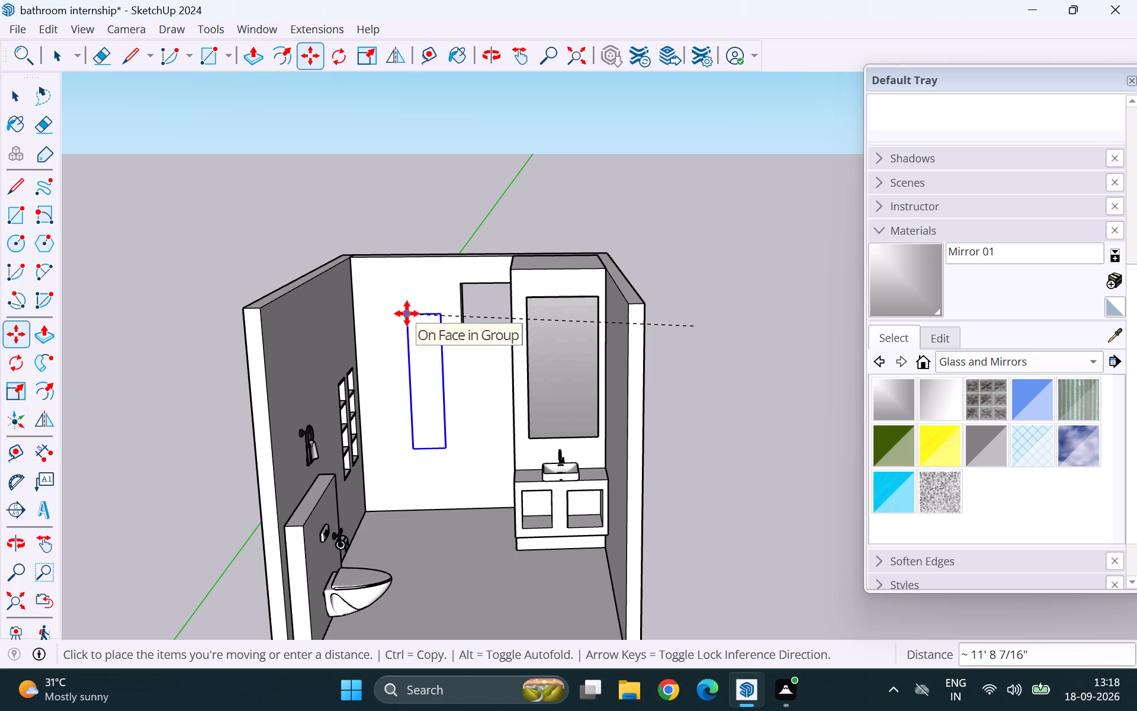
left_click(404, 312)
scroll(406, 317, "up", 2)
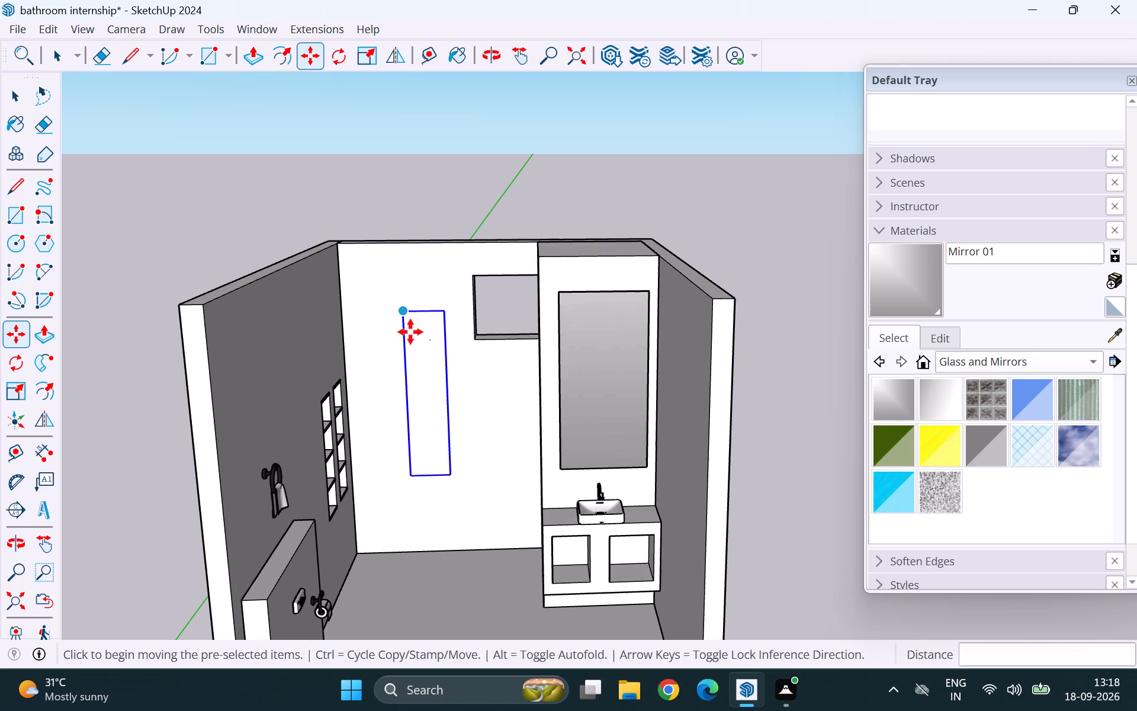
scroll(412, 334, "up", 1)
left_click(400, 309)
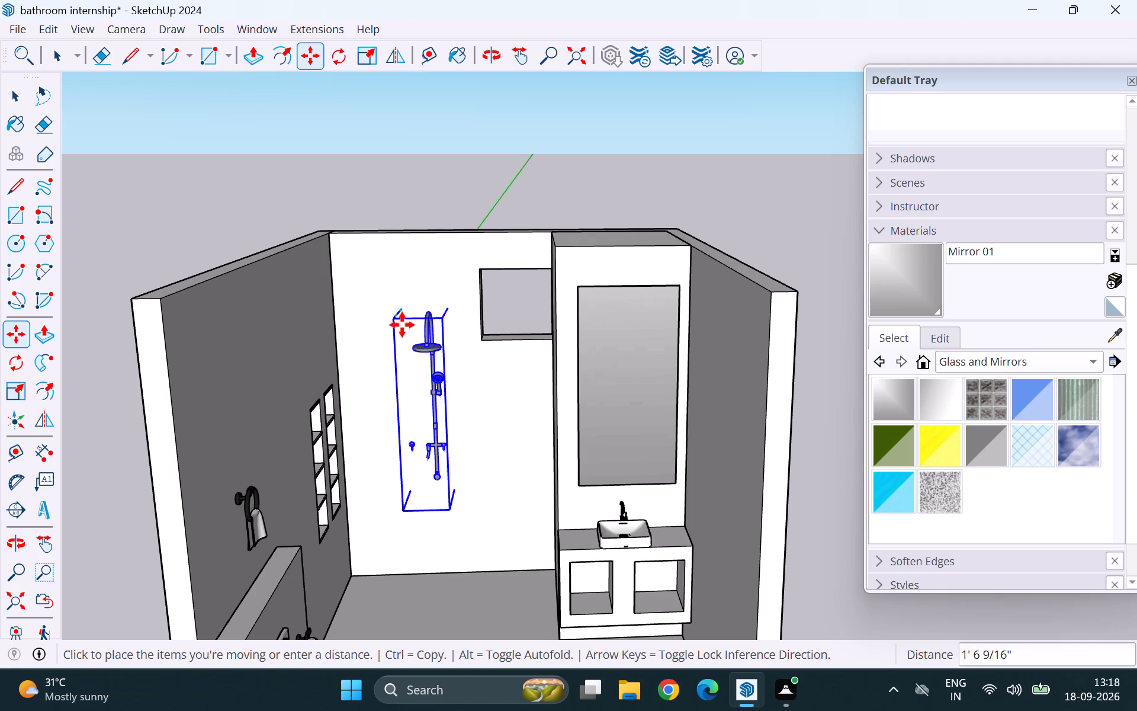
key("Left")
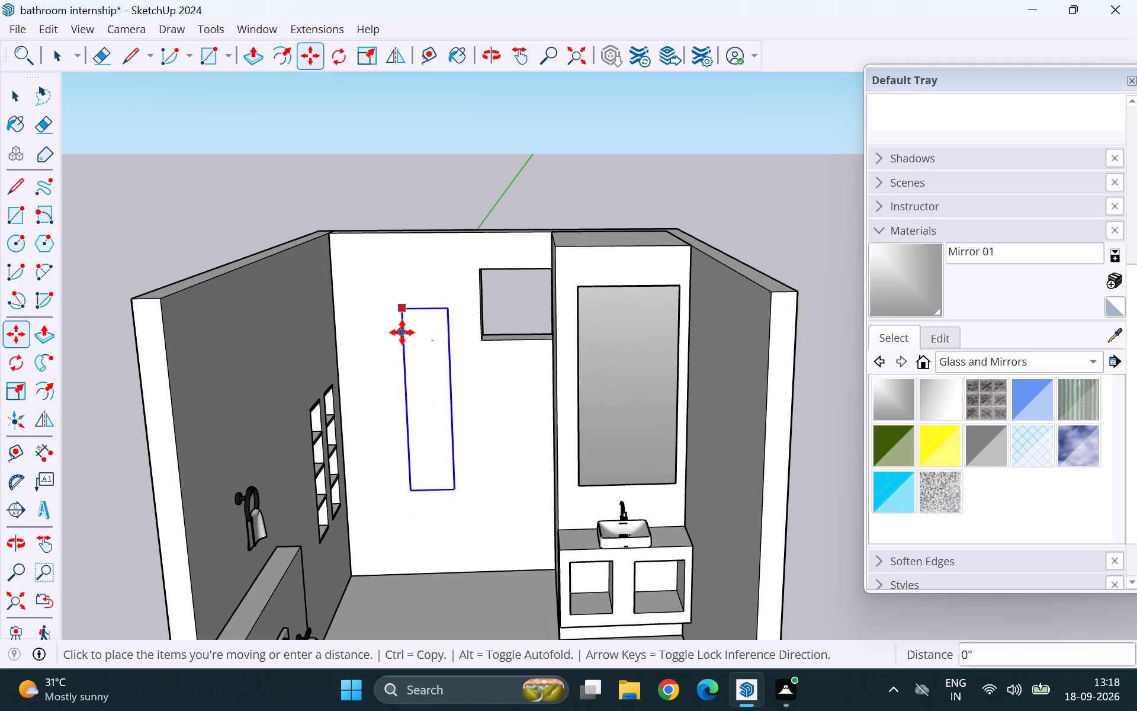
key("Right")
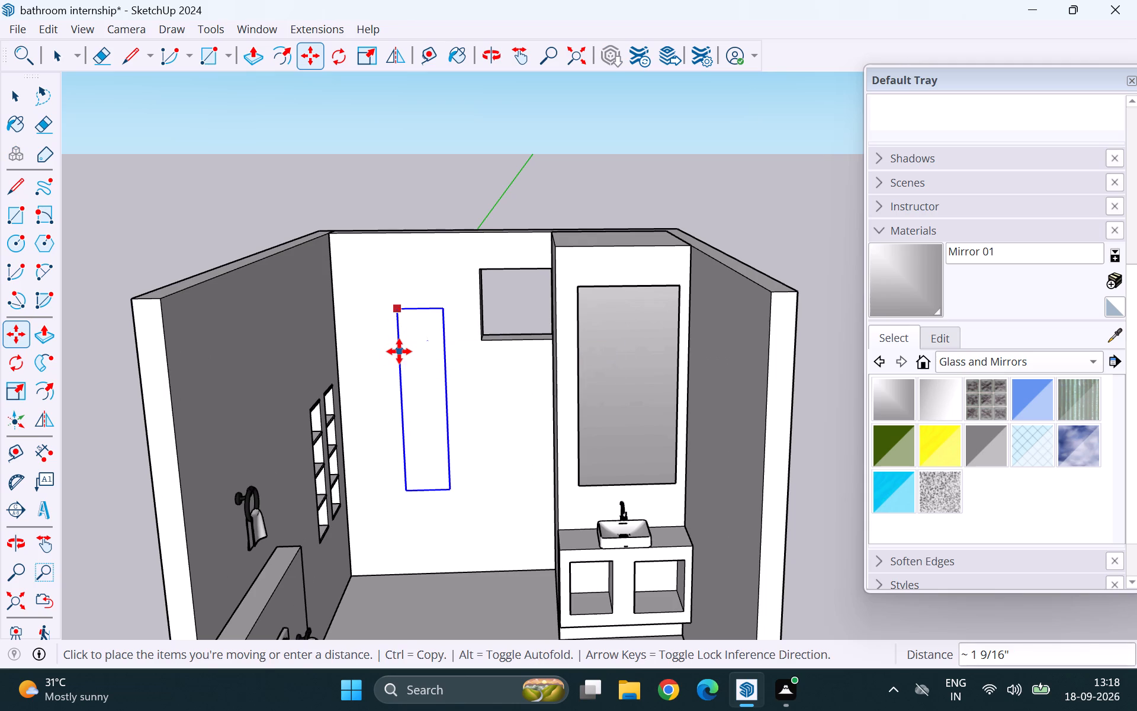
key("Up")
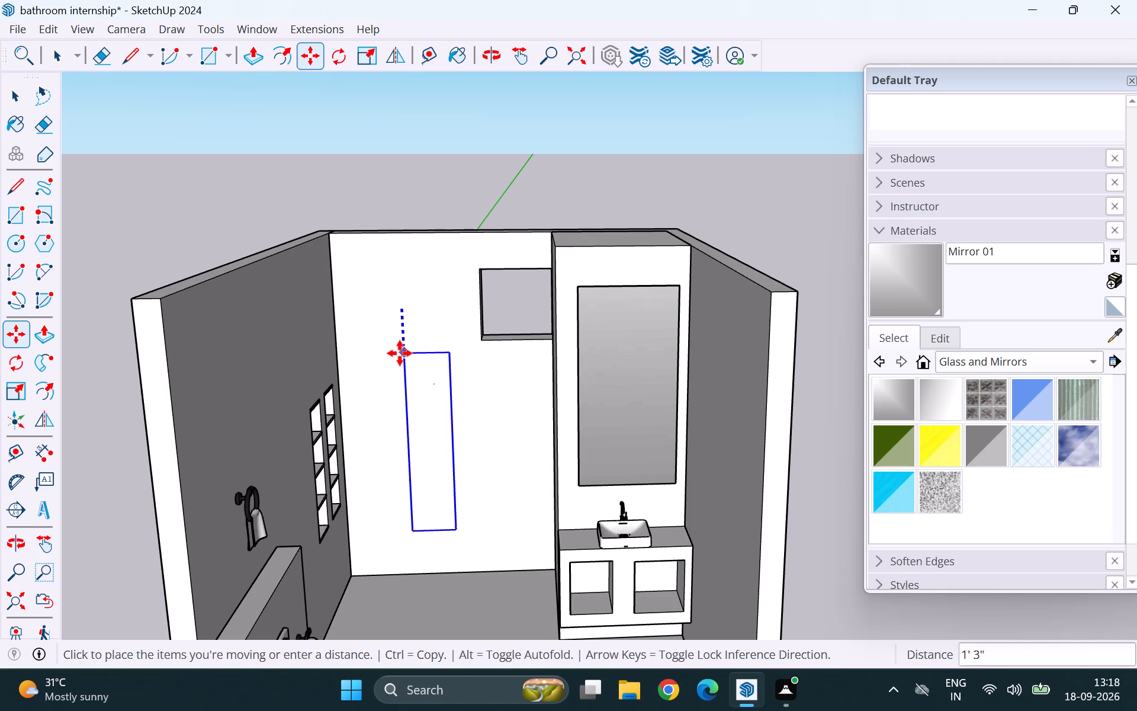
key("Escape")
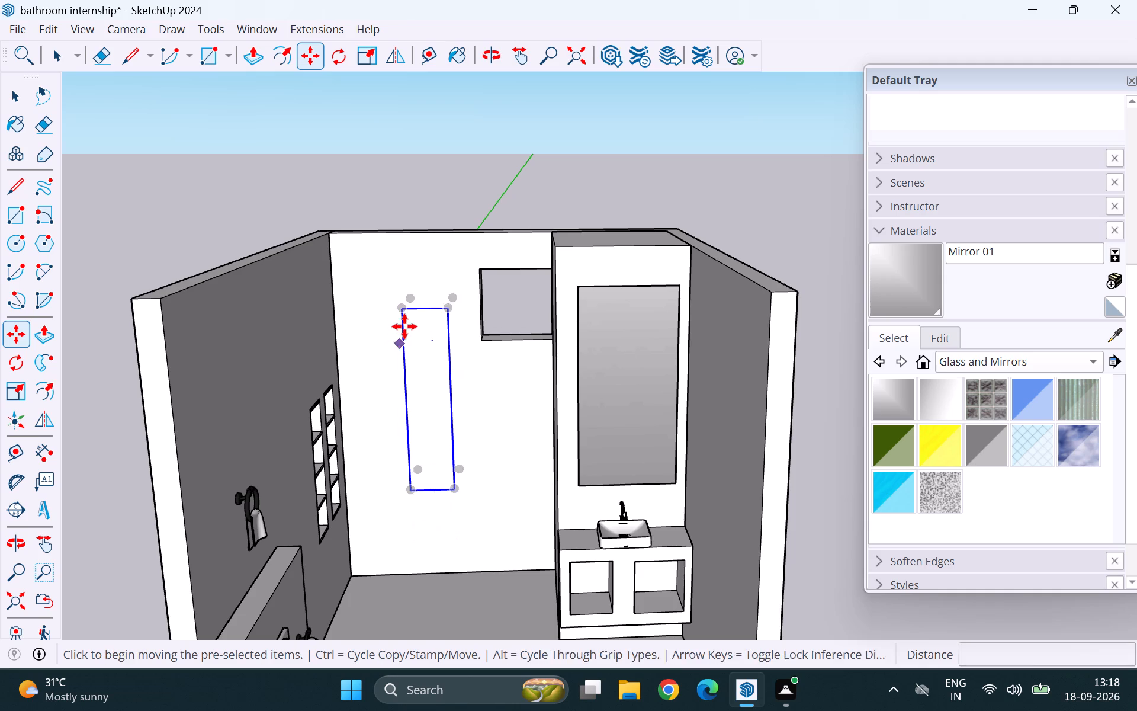
Move the shower group 1' 8 15/16" along the green axis, out of the back wall into the room.
scroll(465, 381, "down", 4)
middle_click_drag(406, 383, 599, 499)
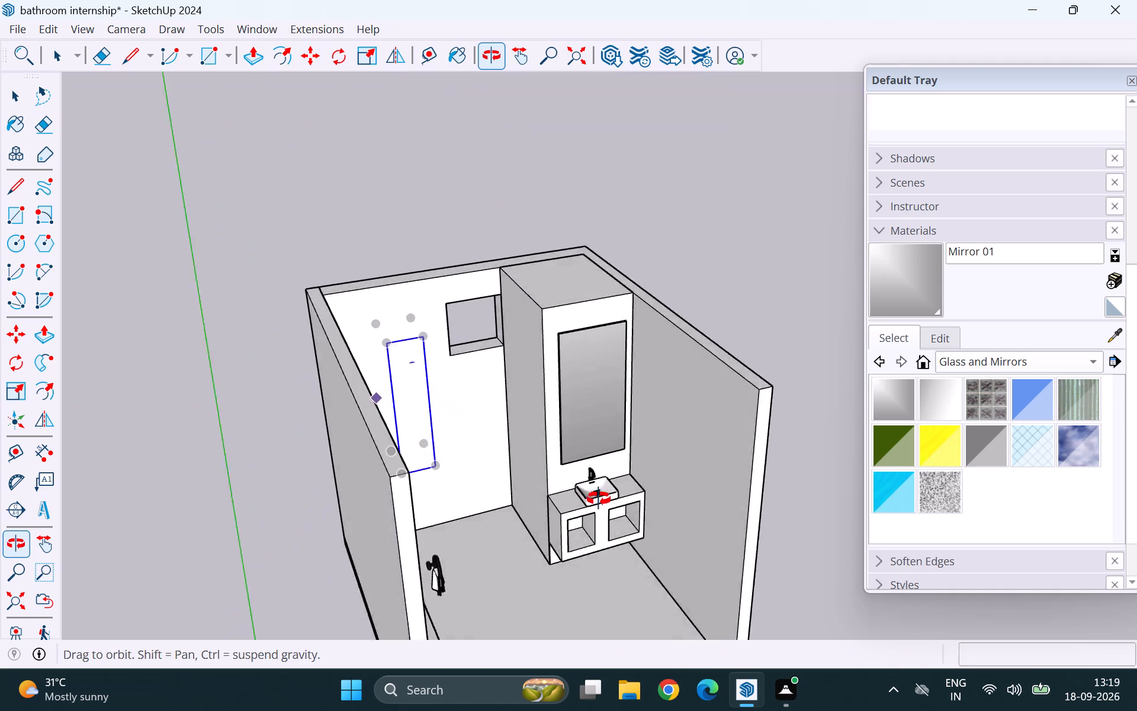
middle_click_drag(599, 499, 694, 540)
scroll(454, 435, "up", 5)
scroll(408, 401, "up", 5)
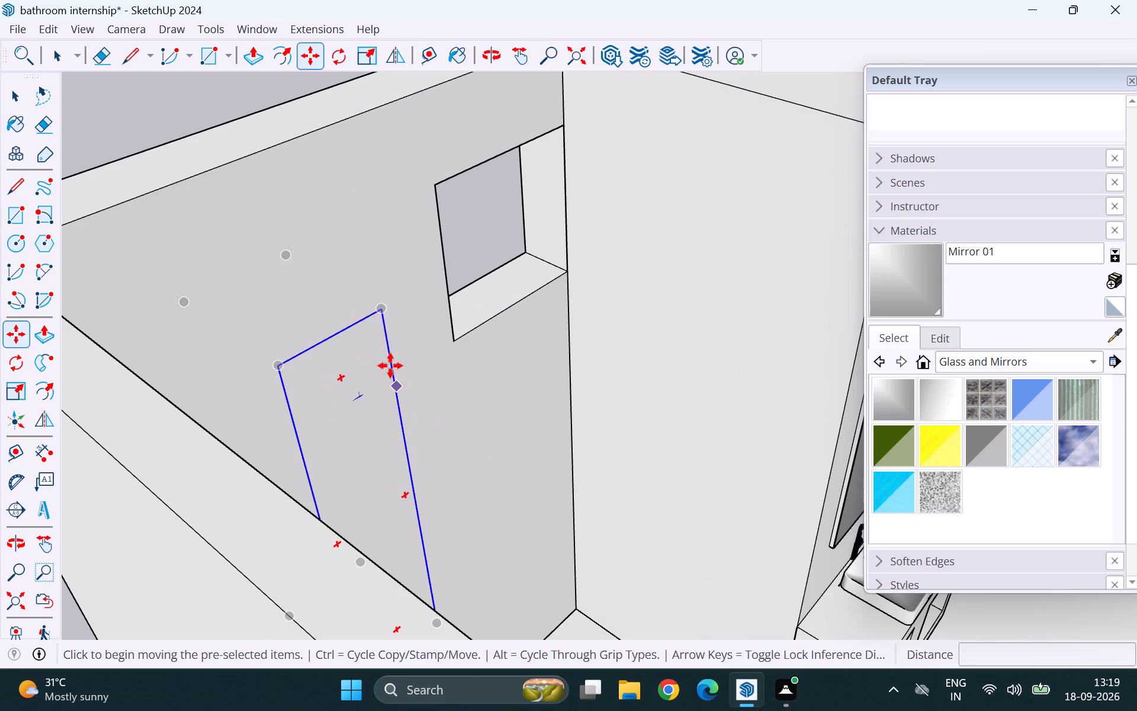
left_click(378, 310)
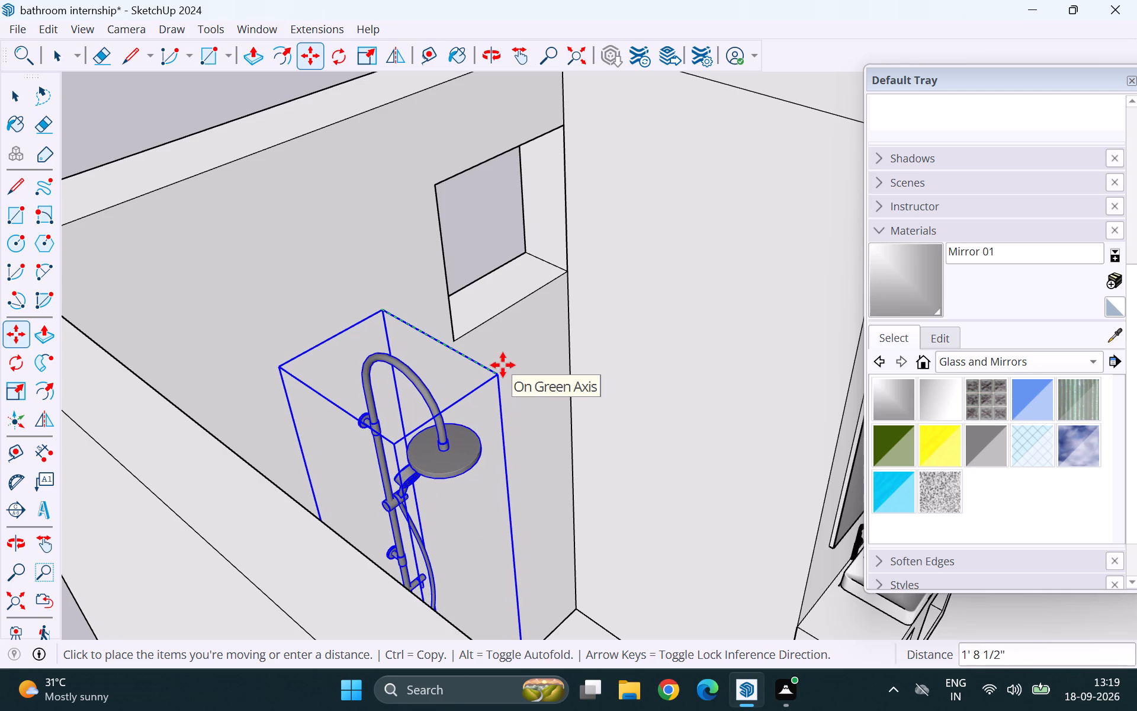
key("Left")
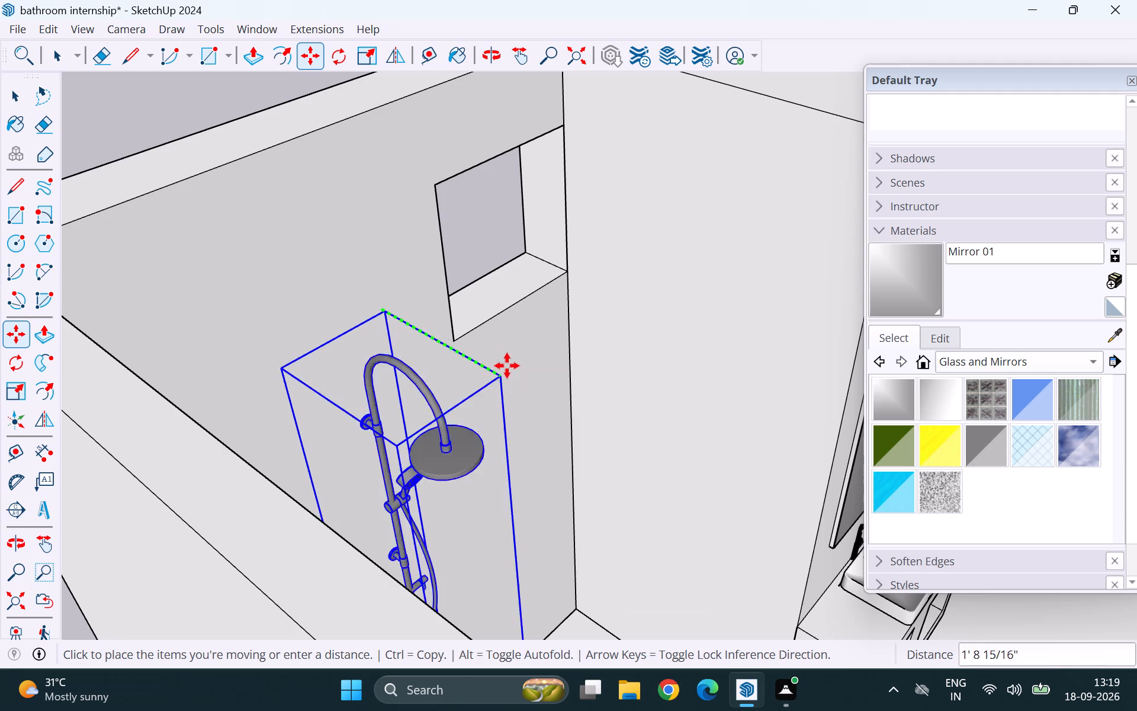
left_click(507, 366)
key("space")
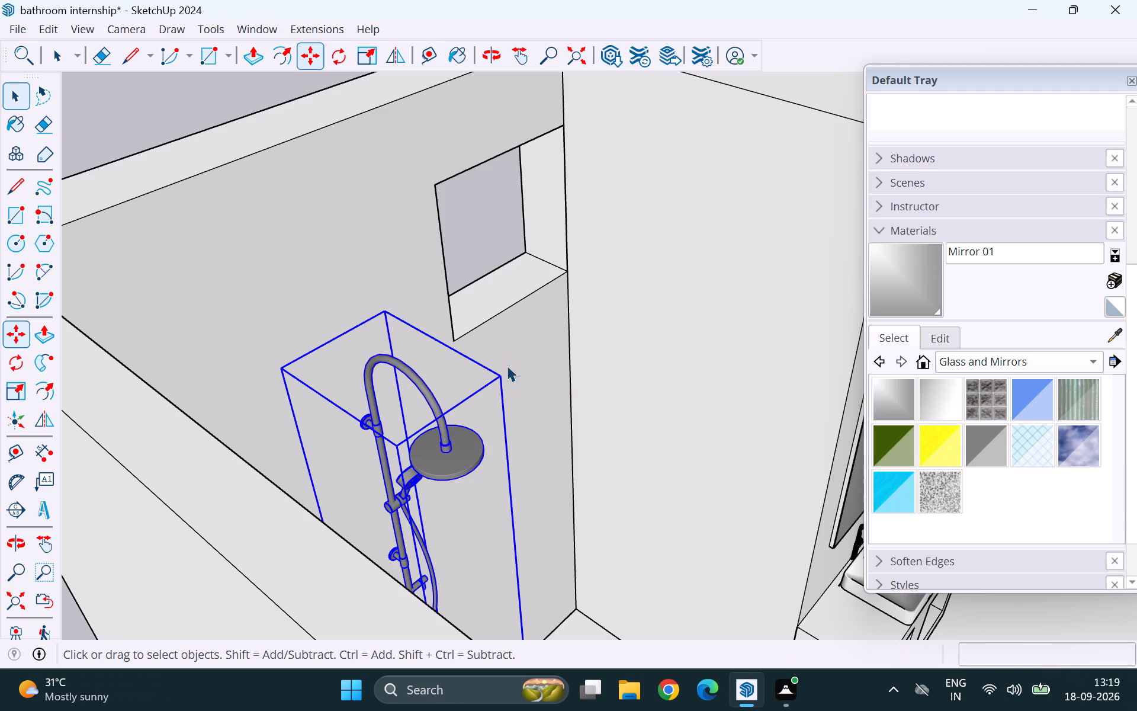
Deselect the shower and examine its placement on the back wall from several angles.
scroll(298, 232, "down", 12)
left_click(262, 134)
middle_click_drag(540, 383, 506, 370)
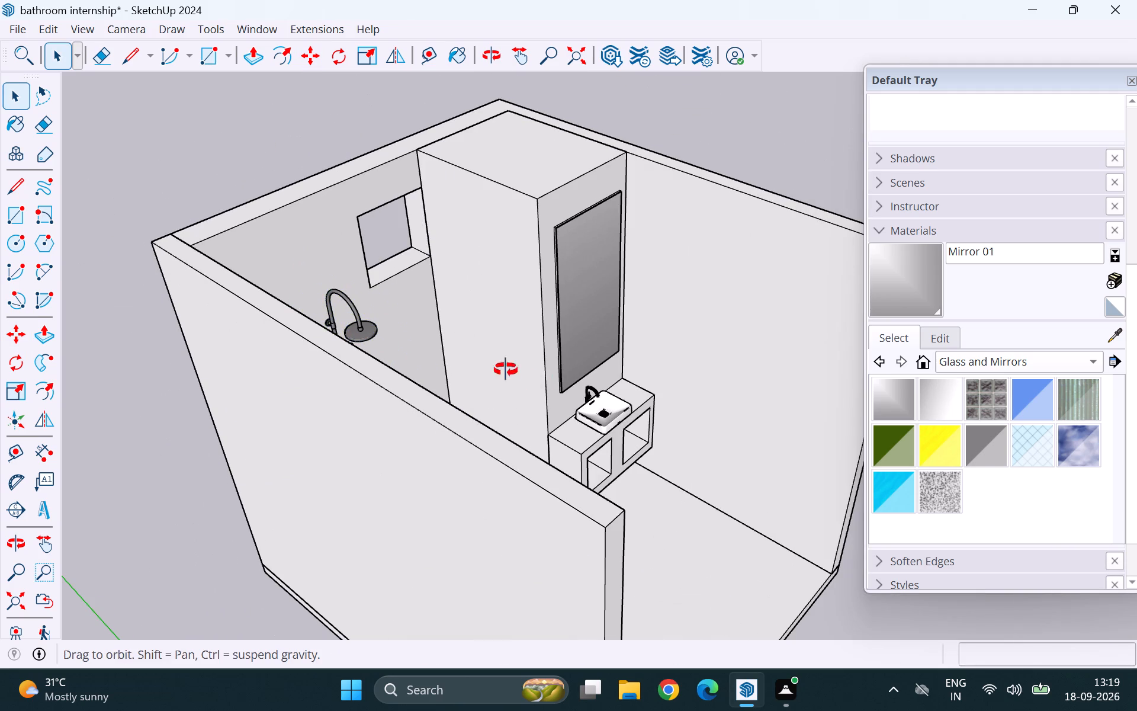
middle_click_drag(506, 370, 283, 282)
scroll(478, 318, "down", 5)
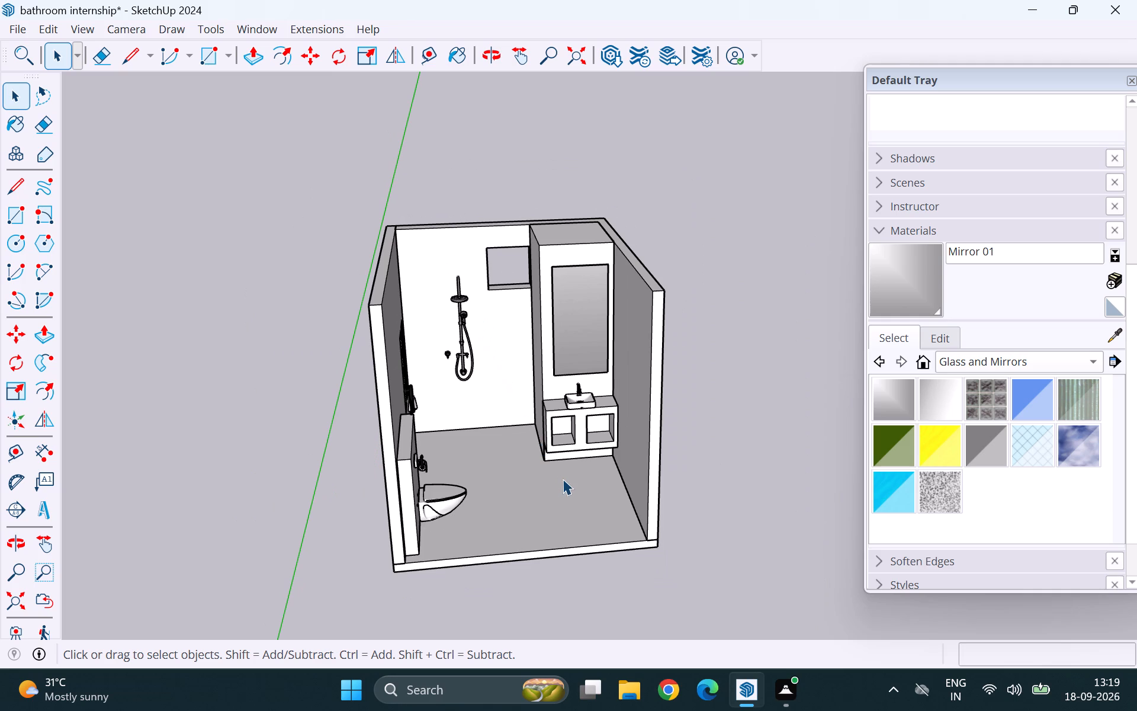
middle_click_drag(554, 446, 415, 406)
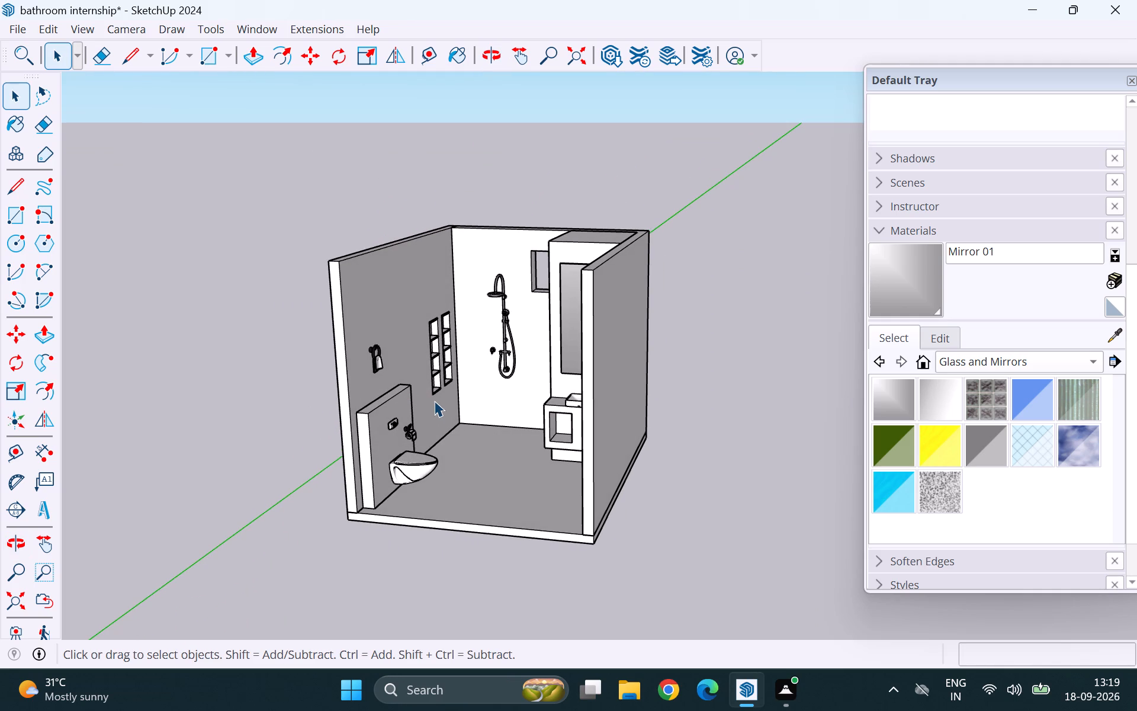
scroll(429, 402, "down", 2)
middle_click_drag(400, 447, 638, 438)
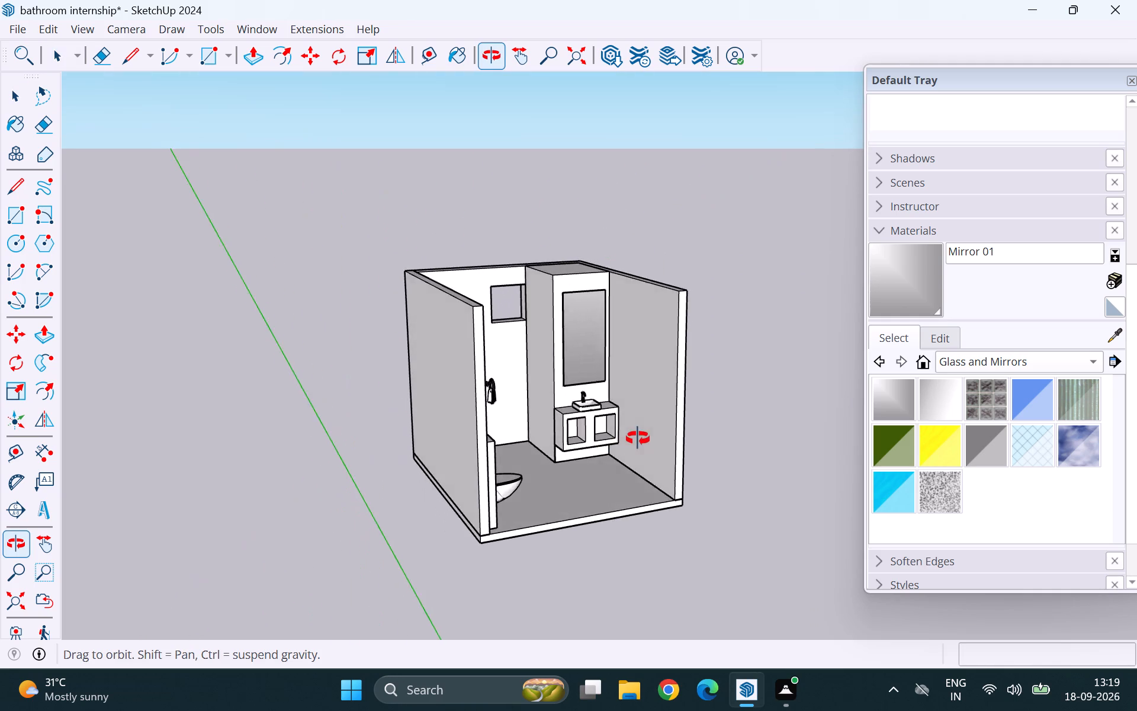
middle_click_drag(638, 438, 443, 447)
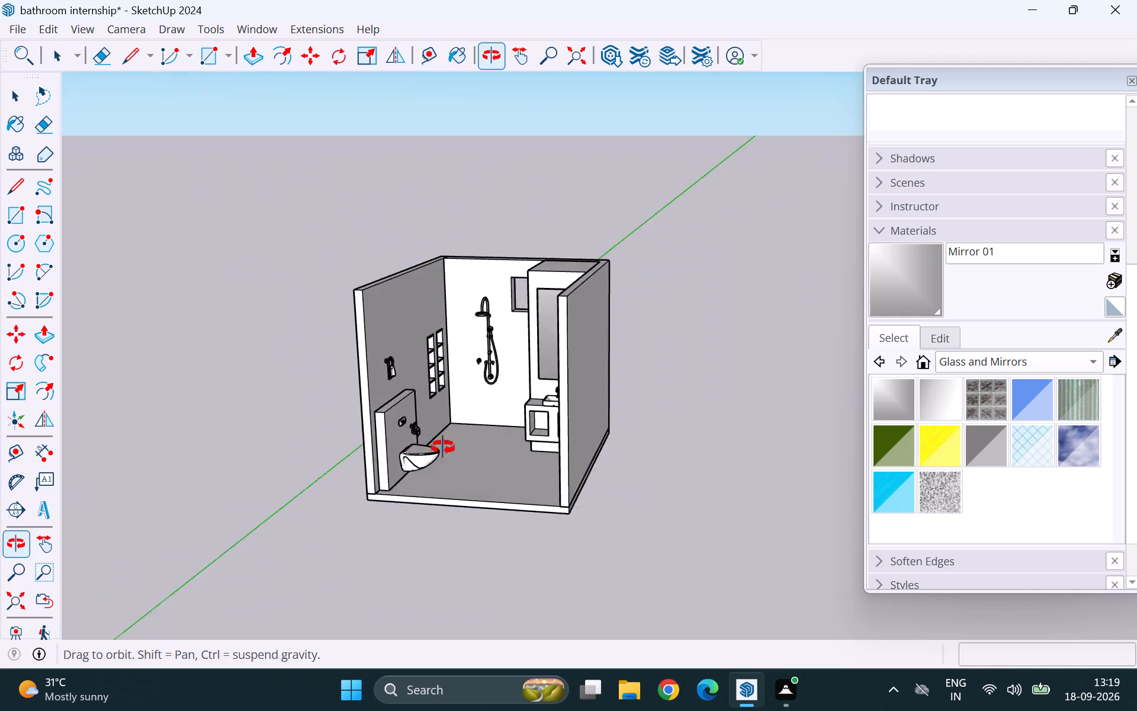
middle_click_drag(443, 447, 462, 450)
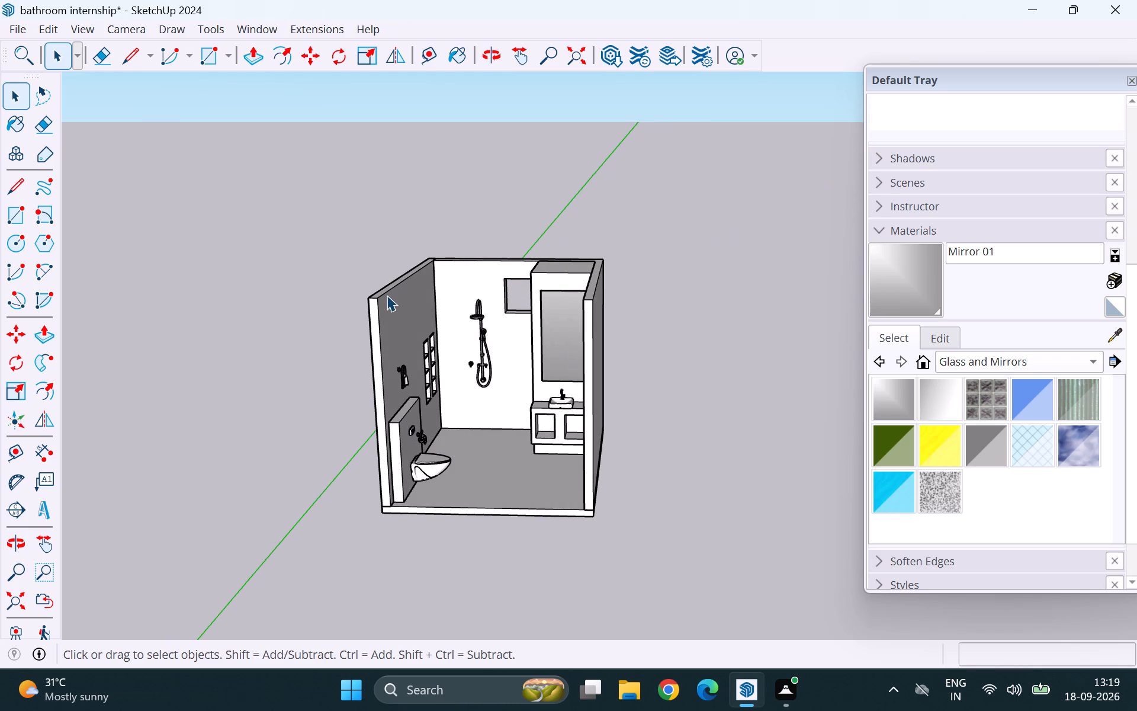
Save the bathroom internship model with the shower in place.
key("ctrl+s")
scroll(353, 280, "down", 5)
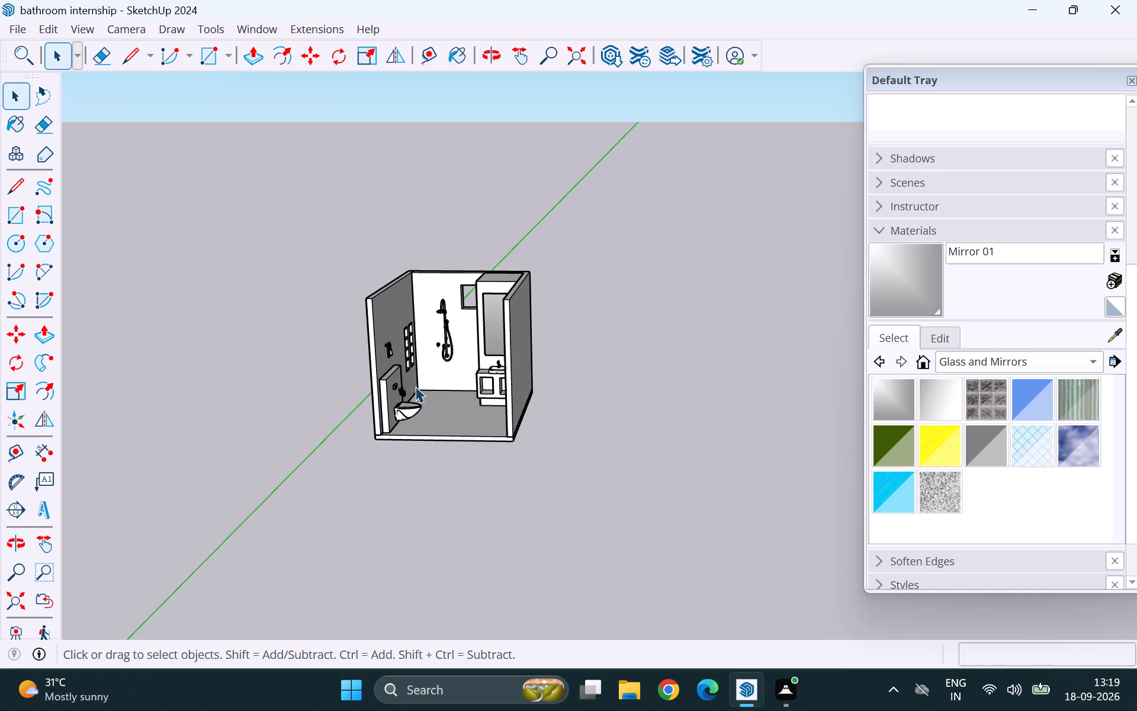
key("ctrl+s")
Examine the whole bathroom from several angles, including the shower wall, toilet wall and vanity column.
scroll(400, 366, "down", 4)
middle_click_drag(398, 379, 464, 378)
scroll(457, 322, "up", 8)
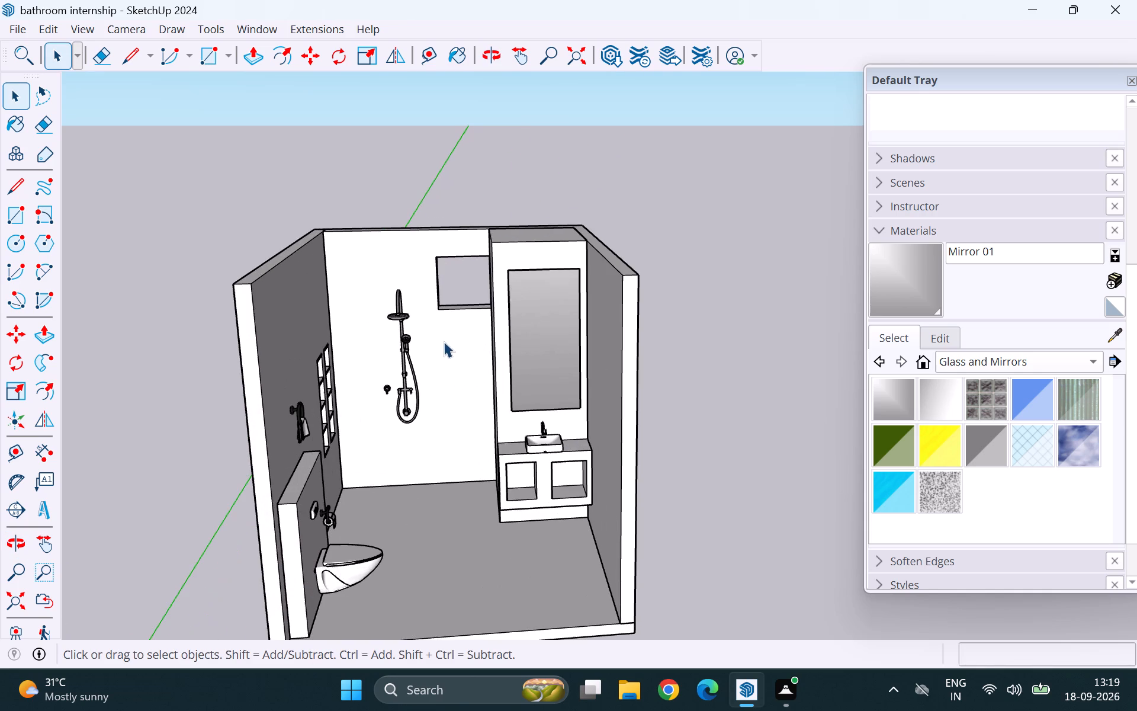
scroll(265, 280, "down", 5)
middle_click_drag(534, 466, 250, 461)
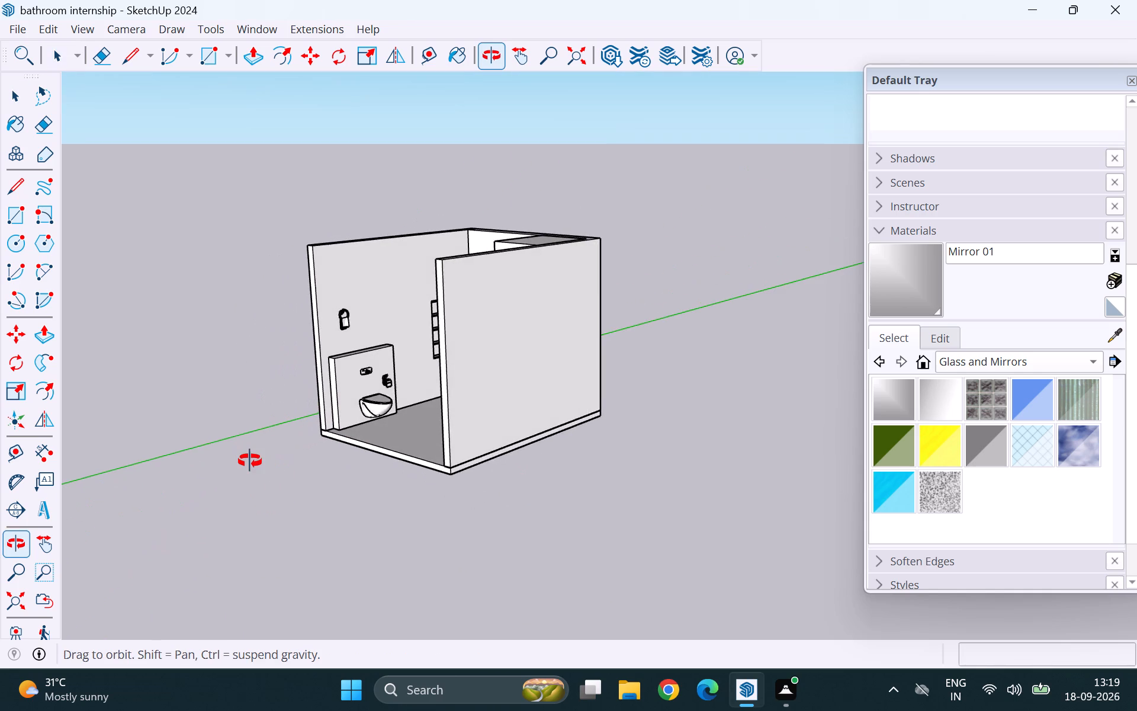
middle_click_drag(250, 461, 492, 462)
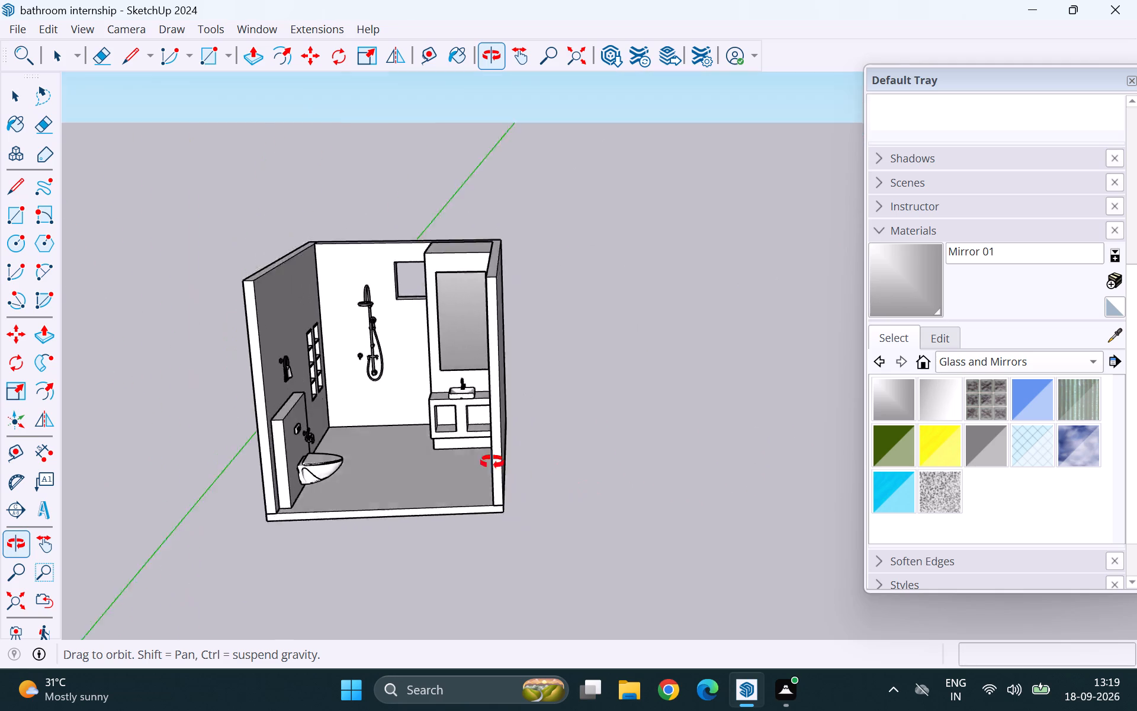
middle_click_drag(492, 462, 617, 530)
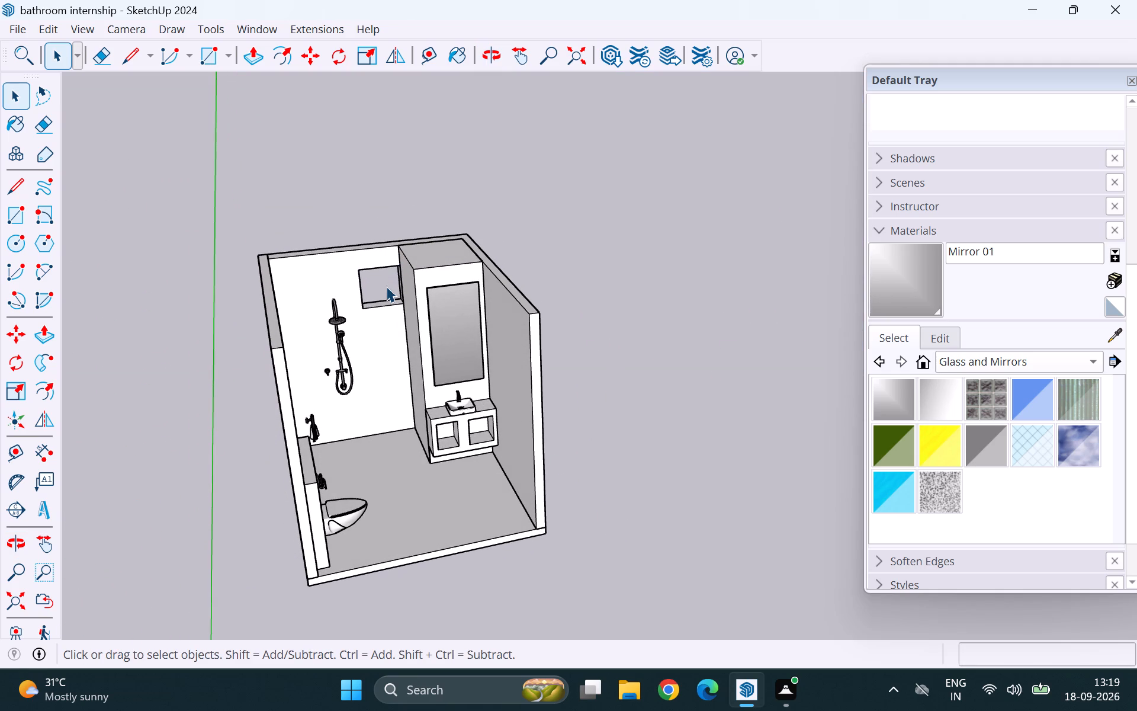
Inside the vanity unit's group, push the tall mirror column's top face down 5" with Push/Pull and close the group.
middle_click_drag(443, 301, 449, 321)
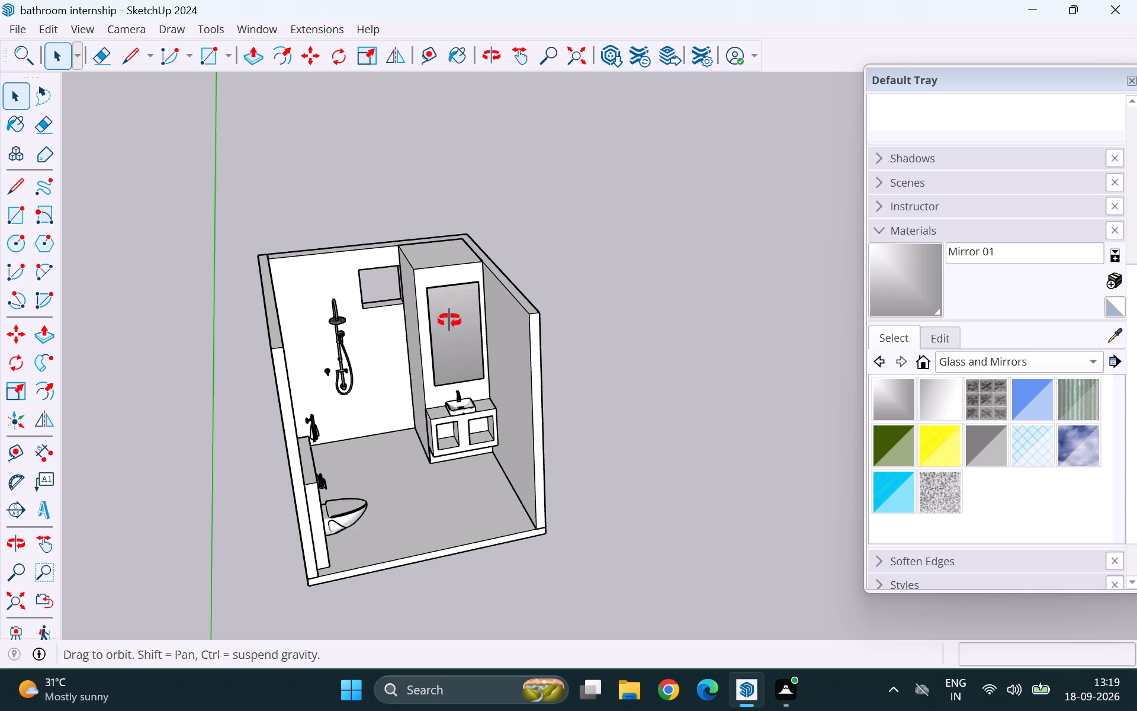
middle_click_drag(449, 321, 459, 371)
scroll(404, 223, "up", 5)
double_click(426, 270)
left_click(426, 270)
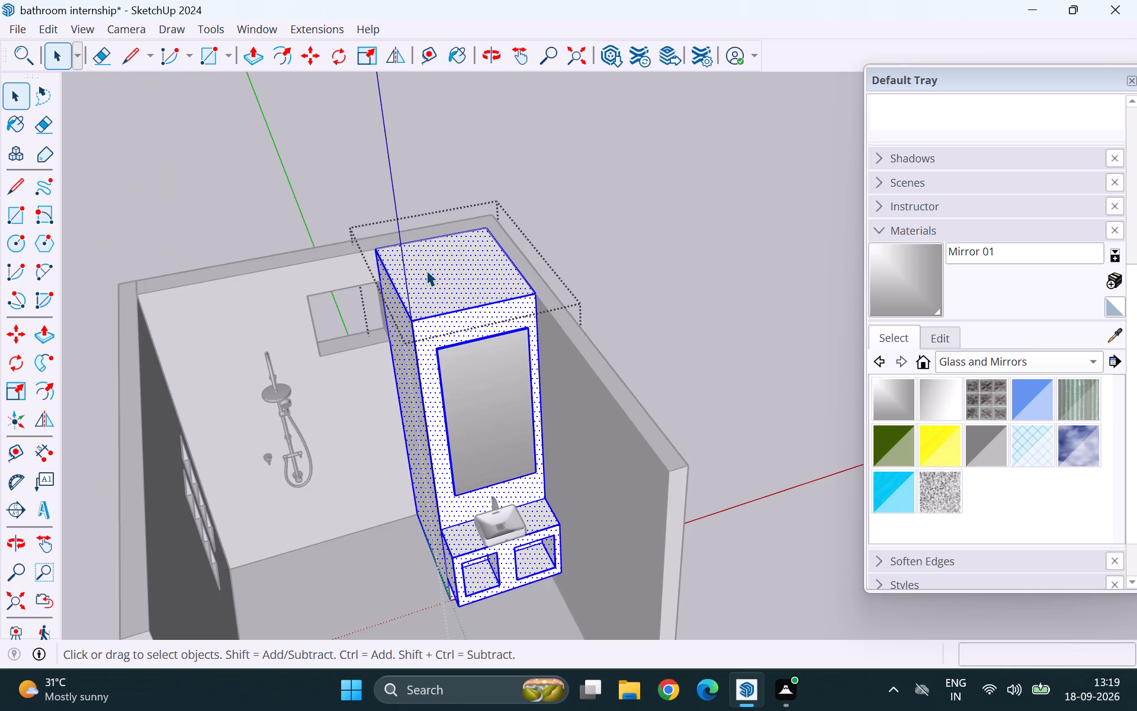
left_click(426, 270)
key("p")
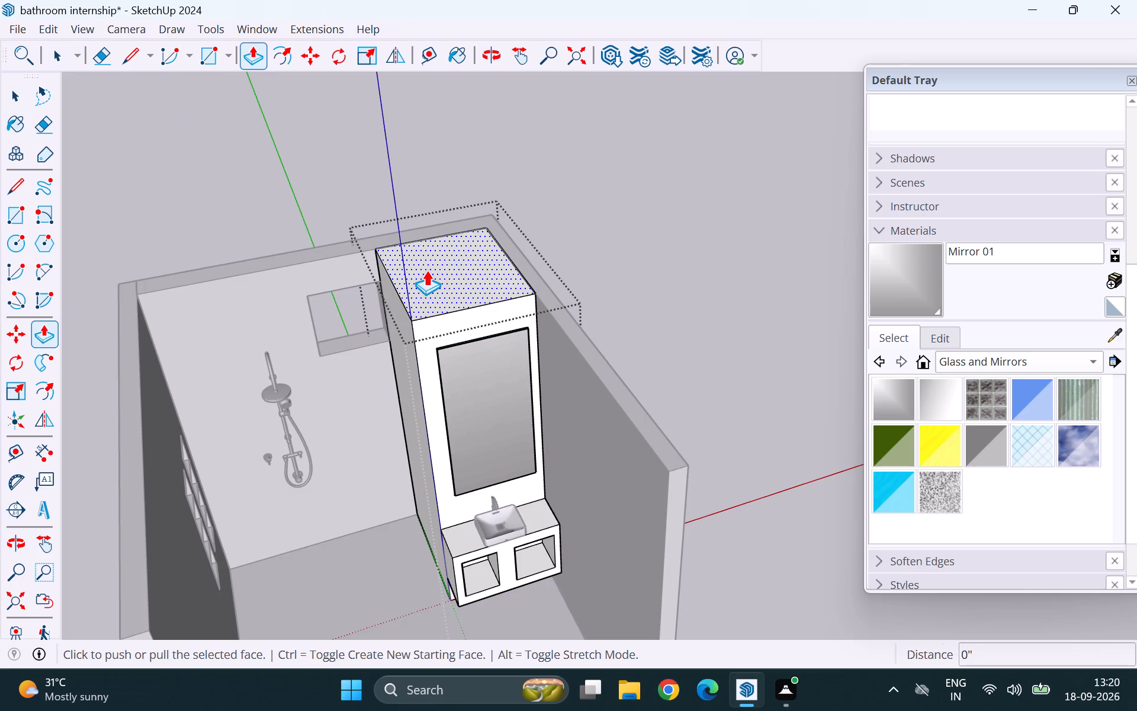
left_click(426, 270)
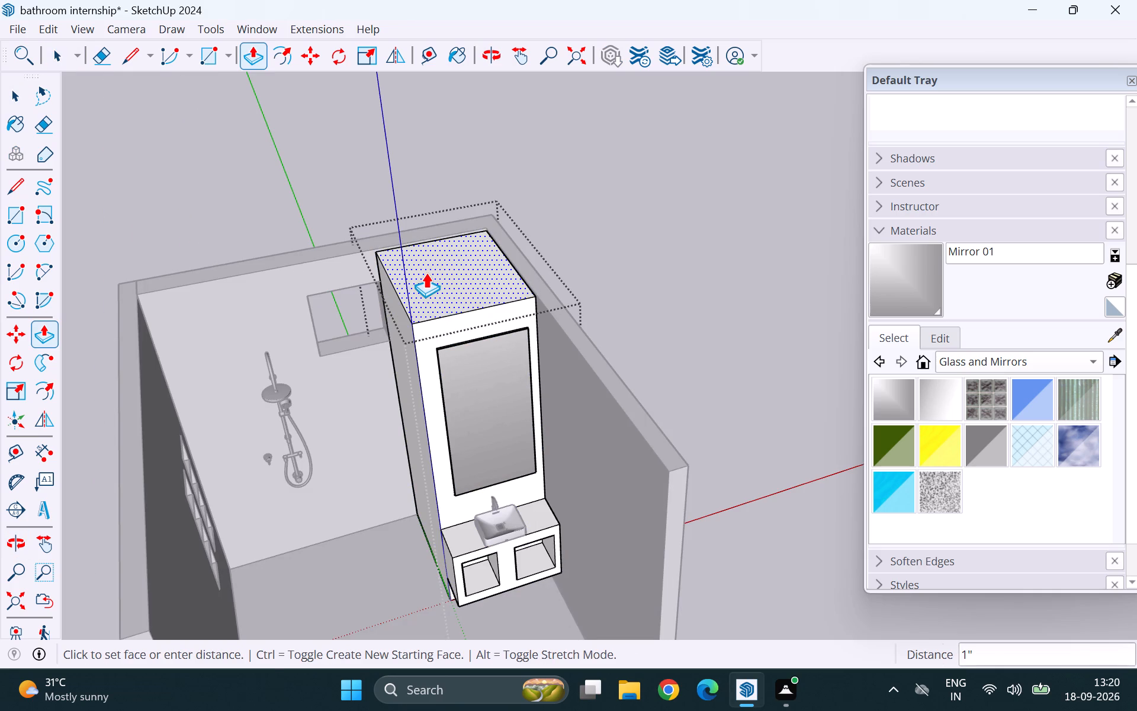
left_click(425, 284)
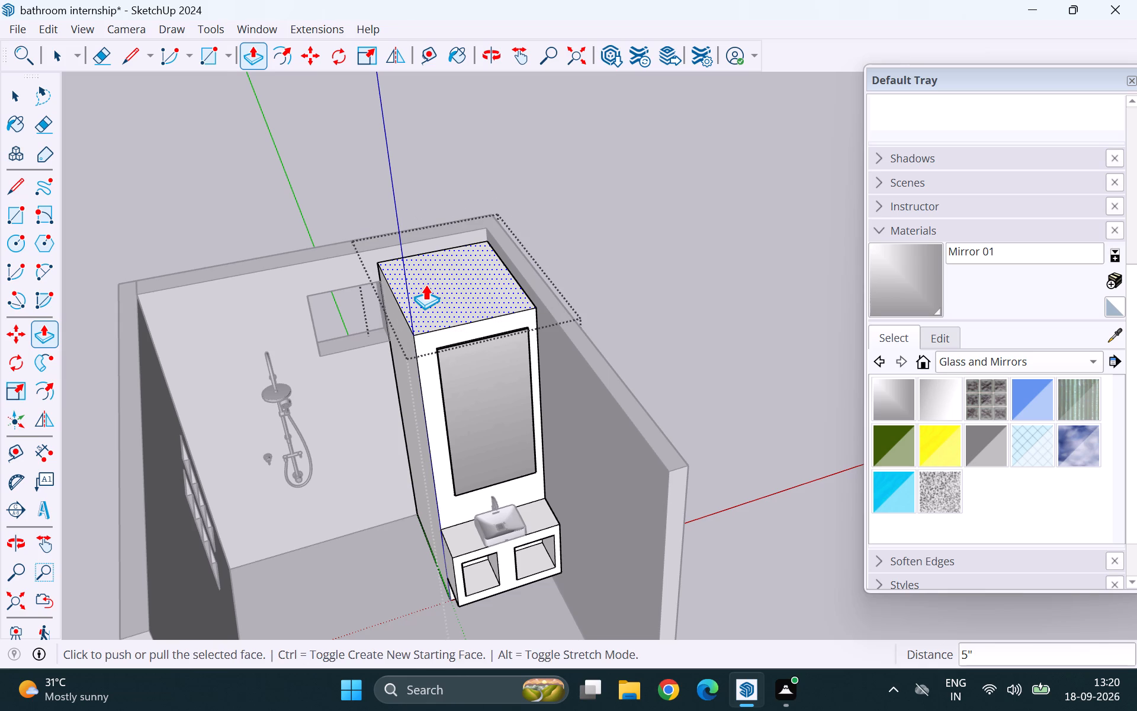
key("space")
left_click(625, 207)
Save the bathroom internship model with the lowered mirror column.
scroll(459, 294, "down", 3)
middle_click_drag(474, 444, 468, 383)
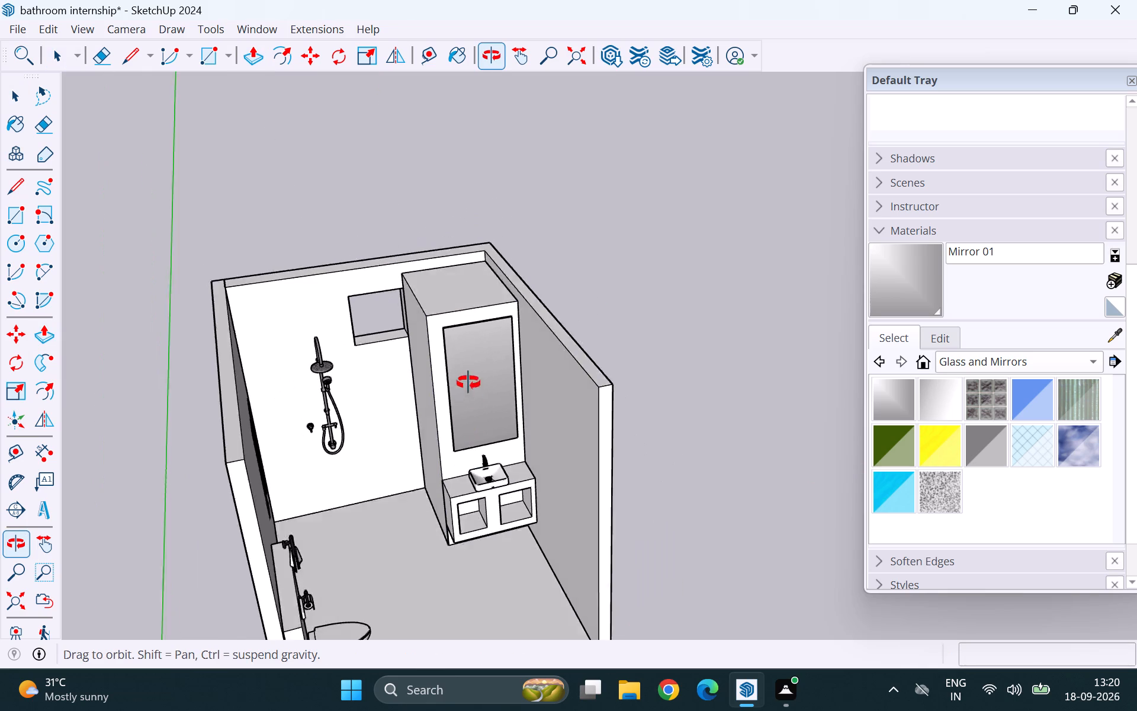
middle_click_drag(468, 383, 467, 321)
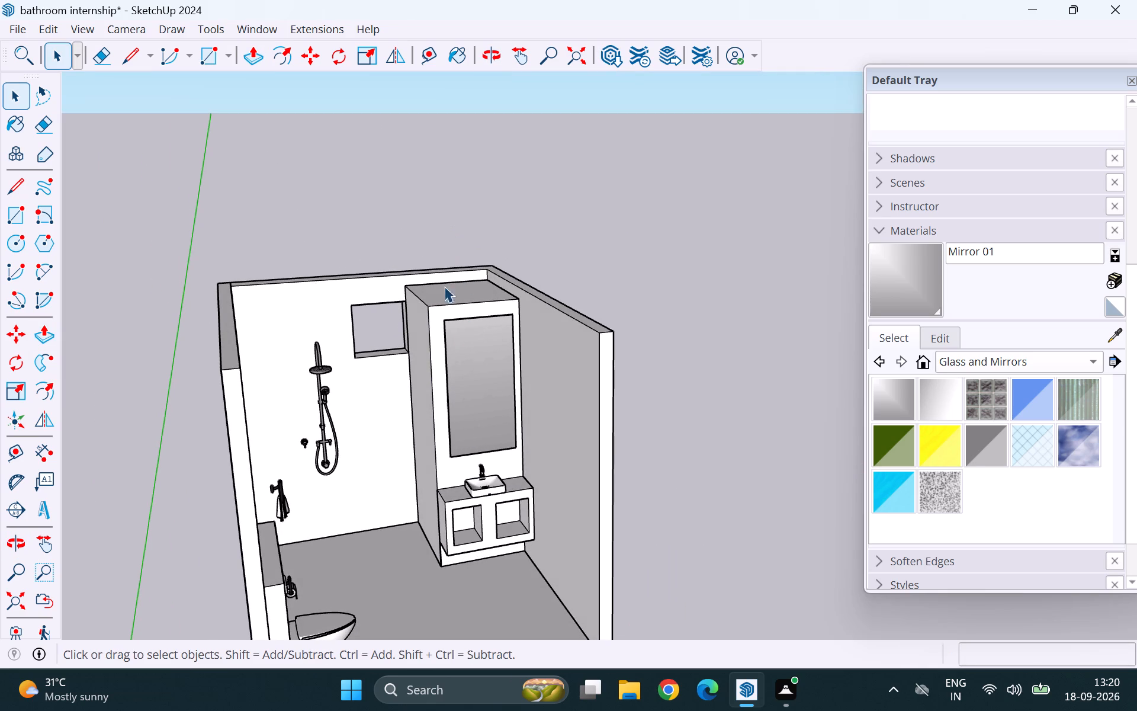
key("ctrl+s")
key("ctrl+s")
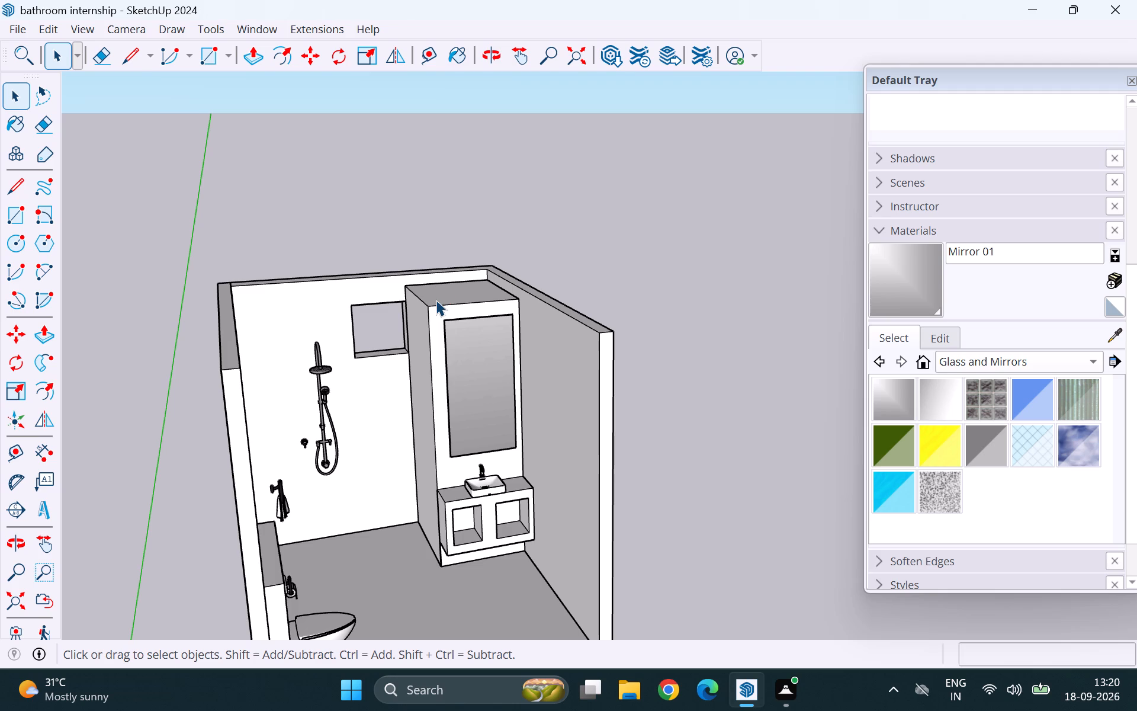
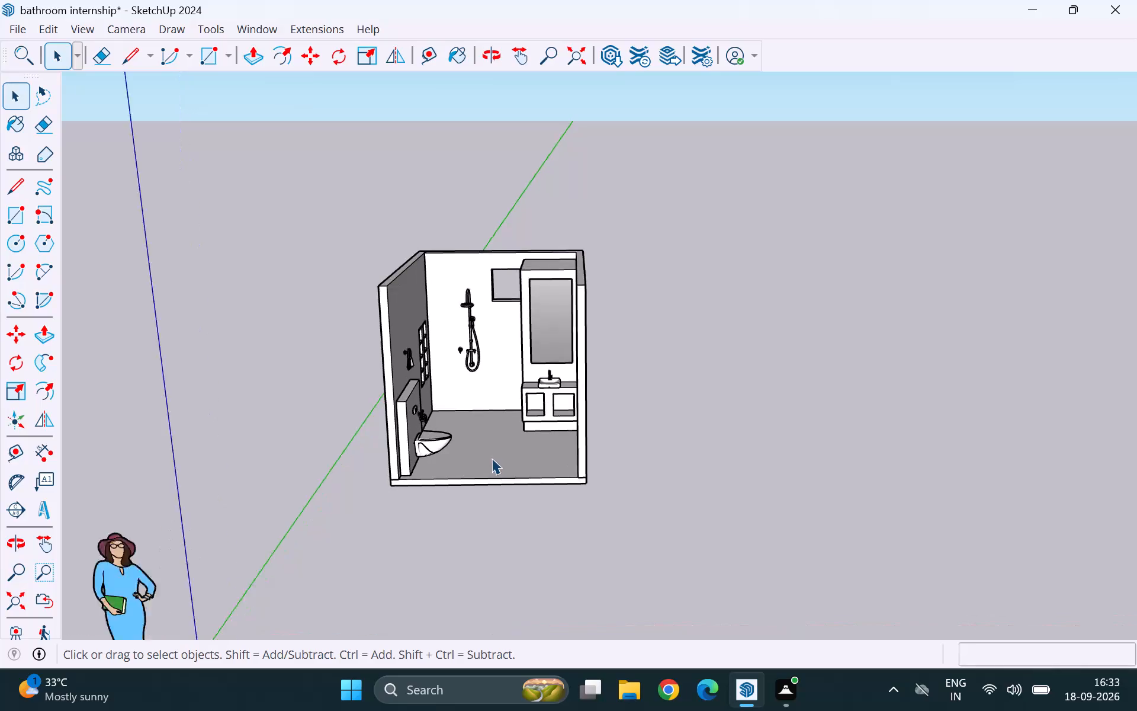
Rotate the towel ring on the toilet-side wall 180° about the vertical axis.
scroll(481, 430, "up", 4)
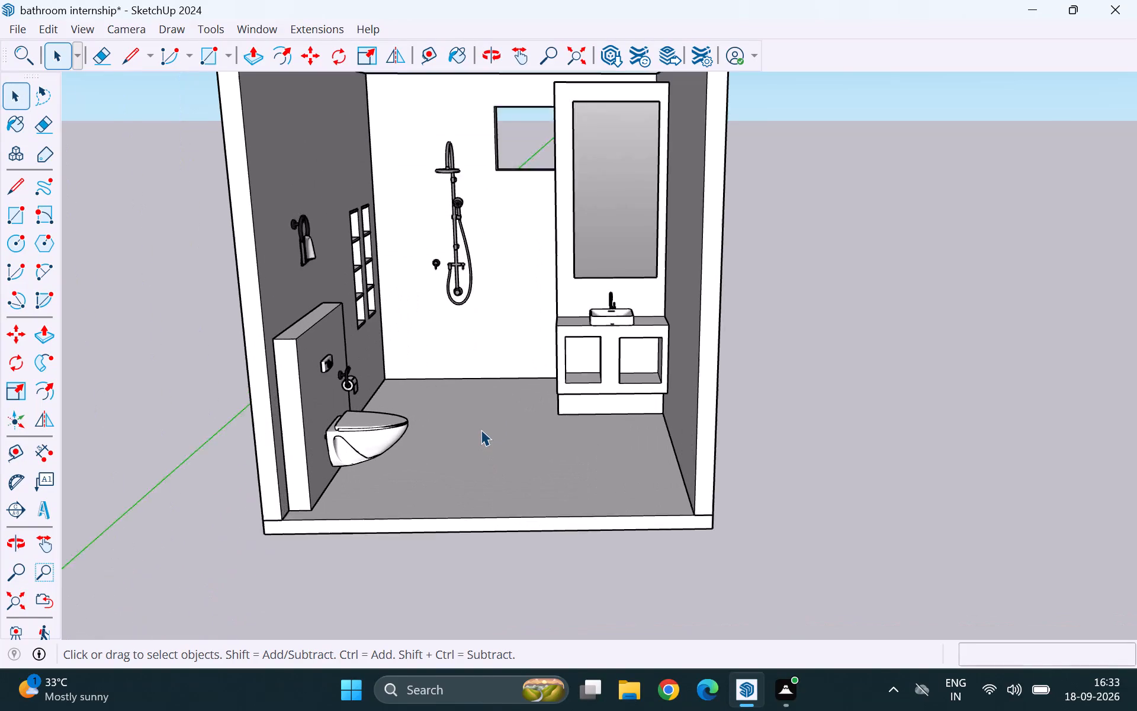
scroll(474, 435, "down", 5)
middle_click_drag(478, 440, 548, 434)
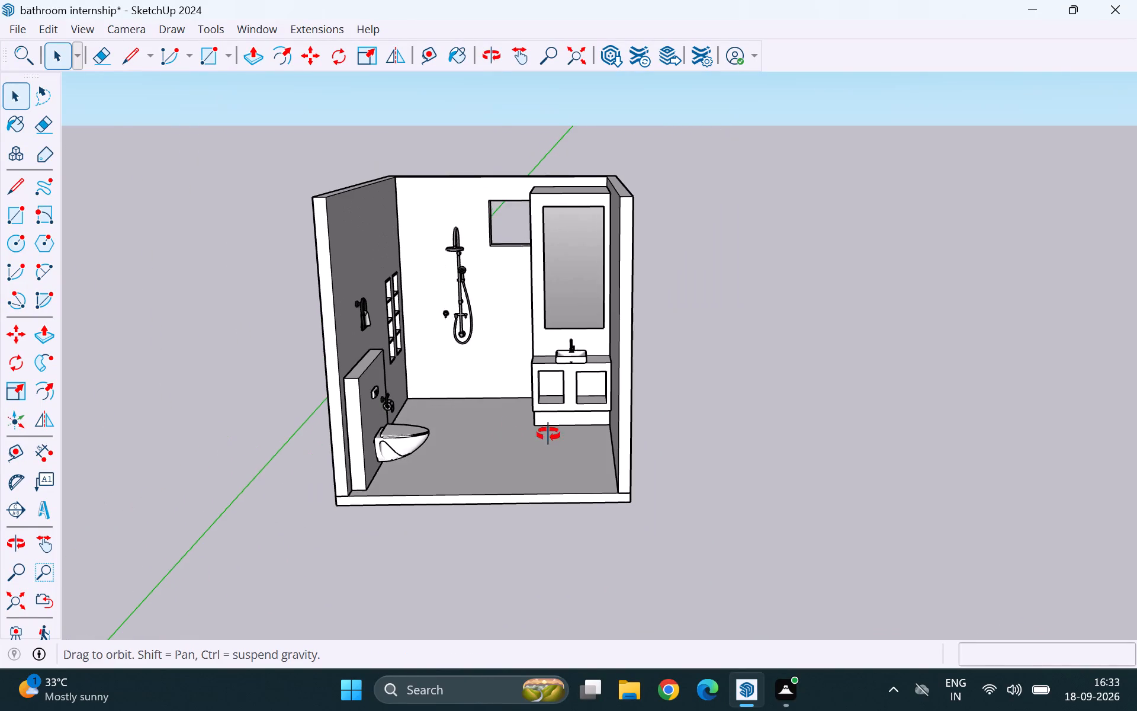
middle_click_drag(548, 434, 658, 438)
middle_click_drag(680, 440, 650, 428)
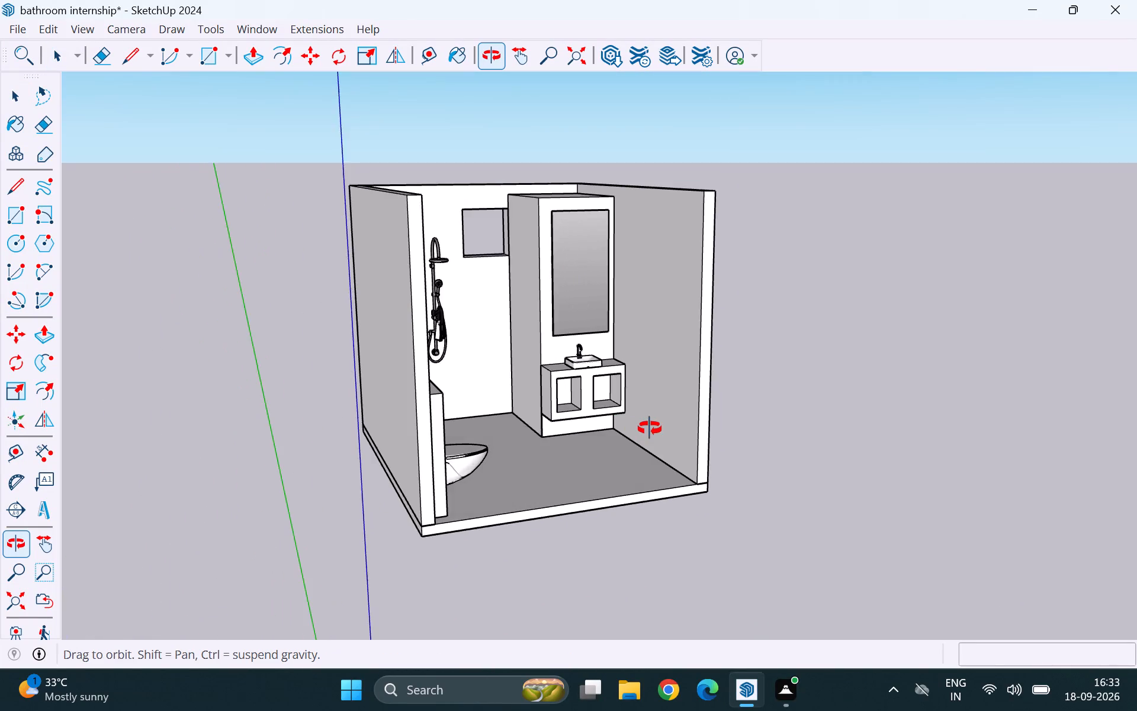
middle_click_drag(650, 428, 508, 475)
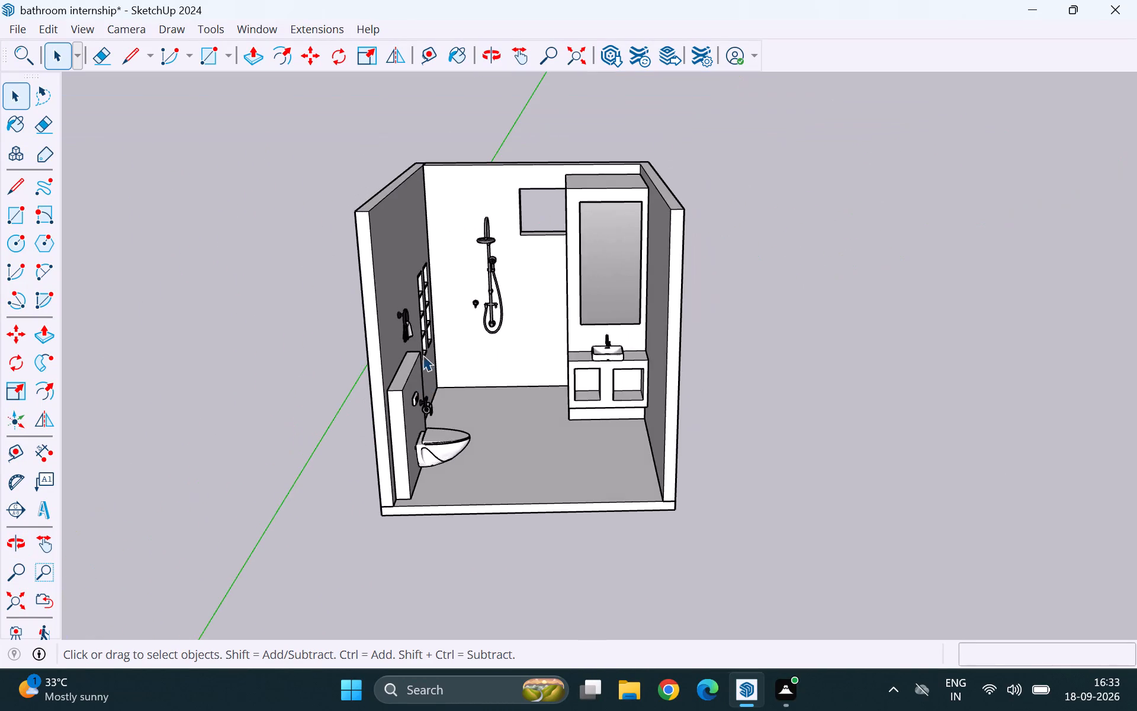
scroll(412, 319, "up", 12)
left_click(383, 325)
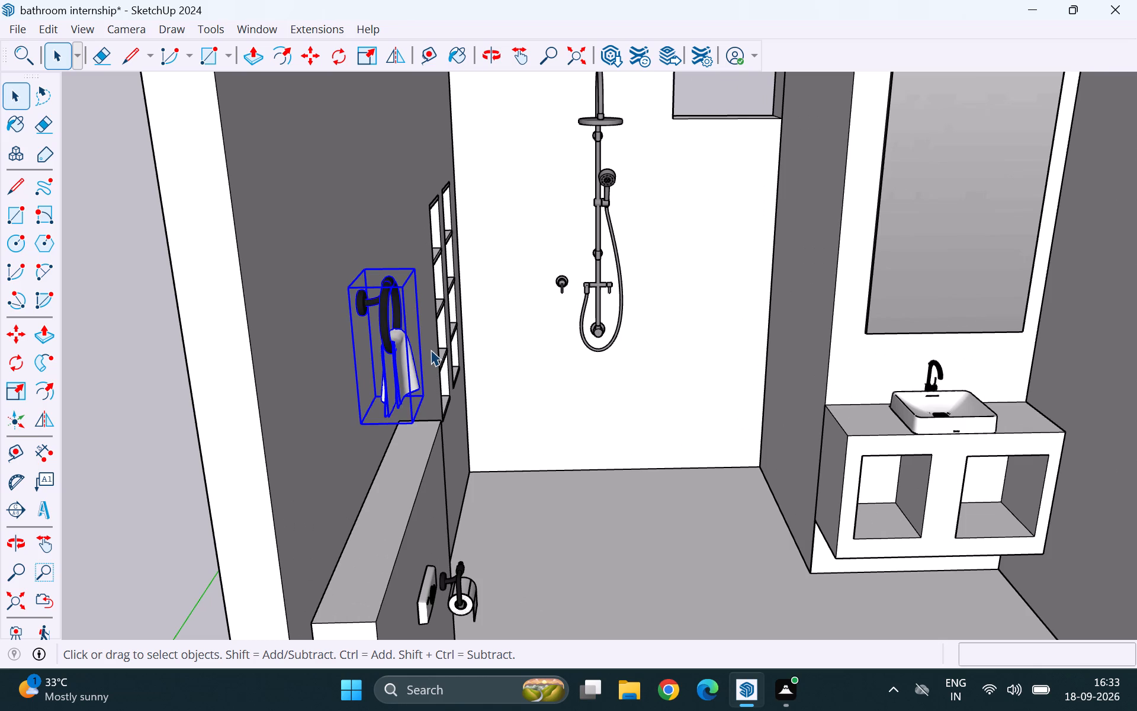
key("m")
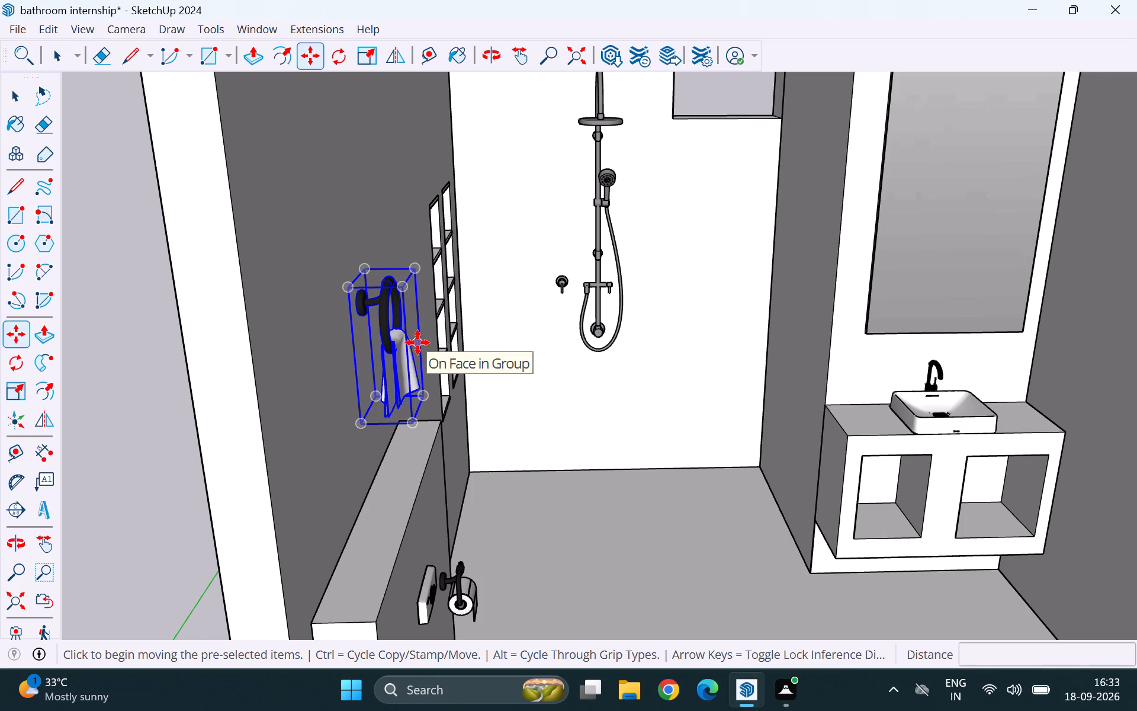
key("q")
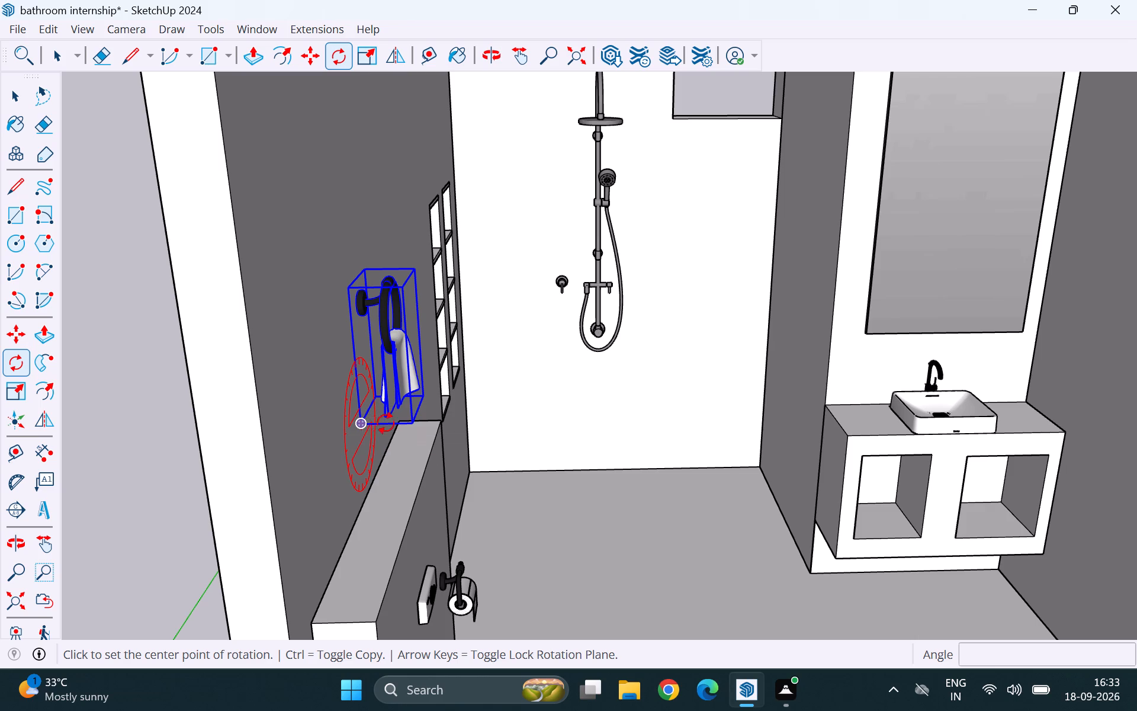
key("Left")
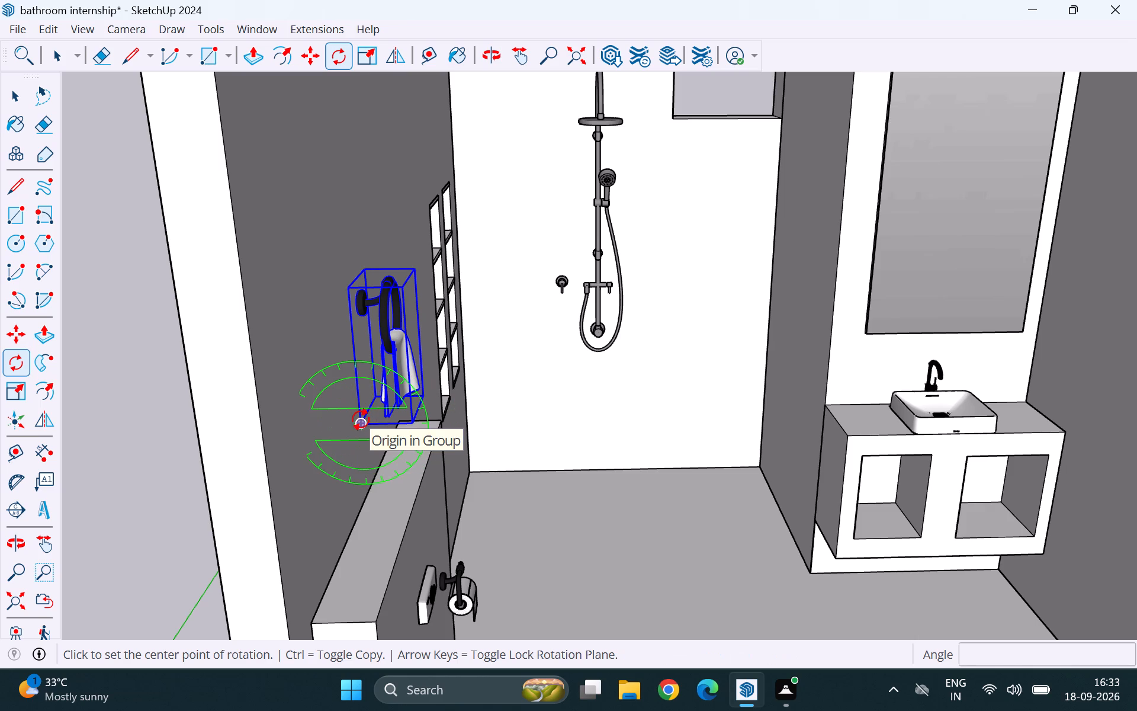
key("Right")
key("Up")
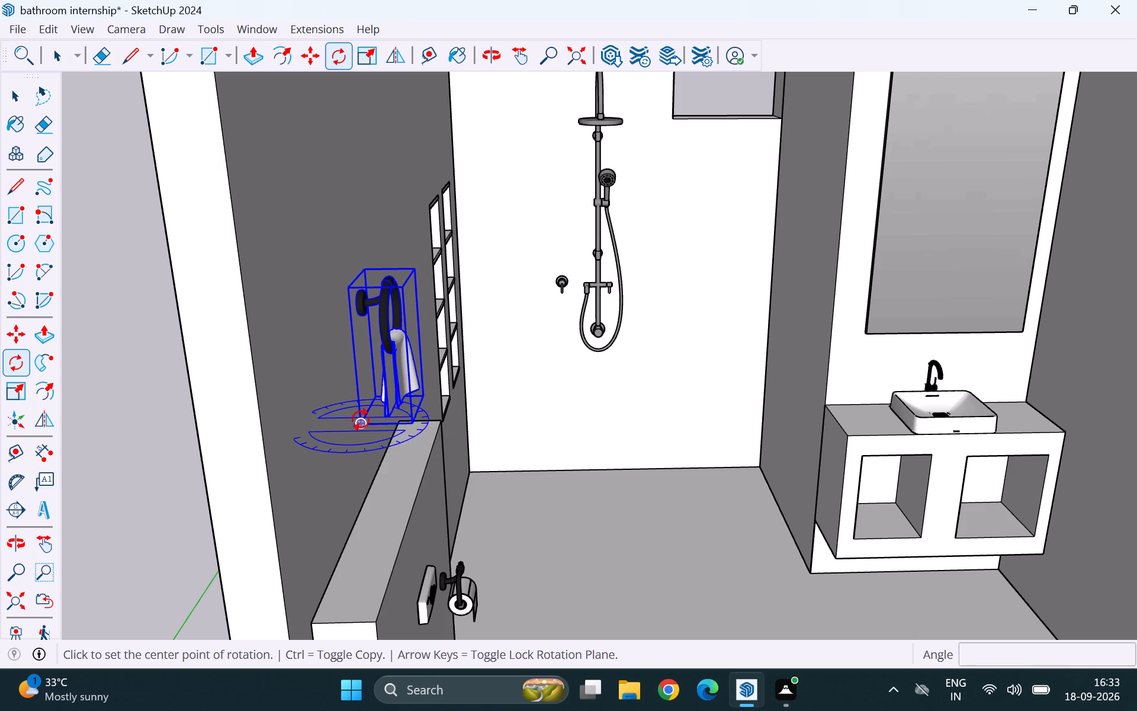
left_click(361, 419)
left_click(532, 408)
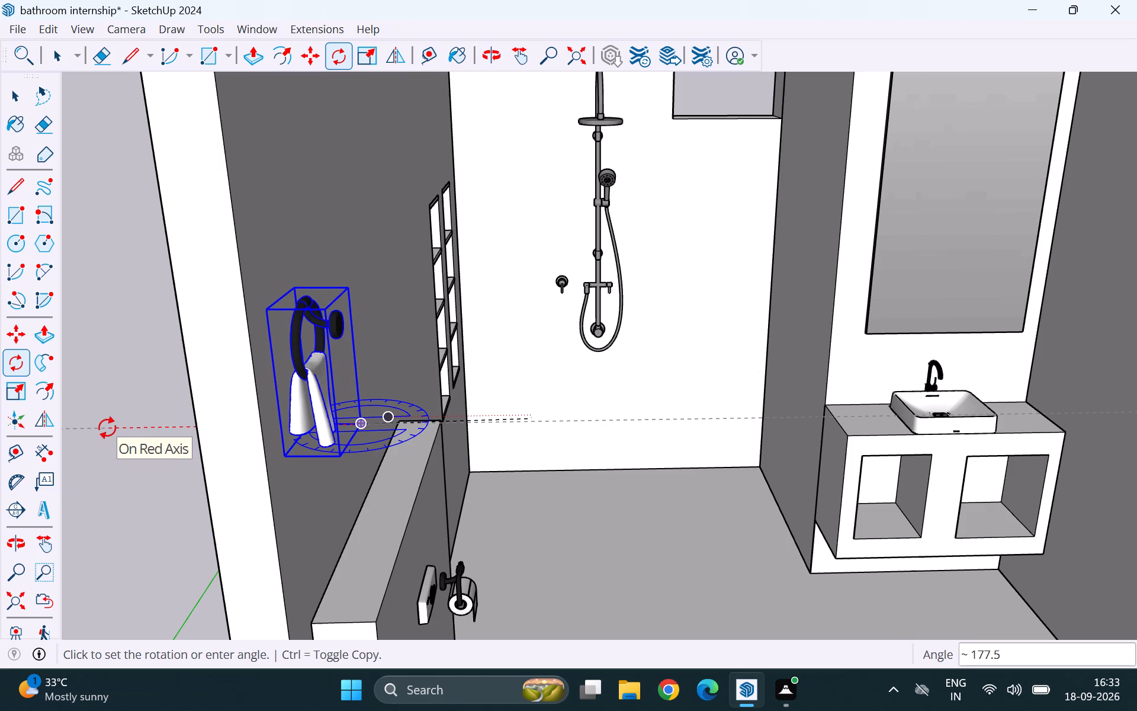
type("180")
key("Return")
key("space")
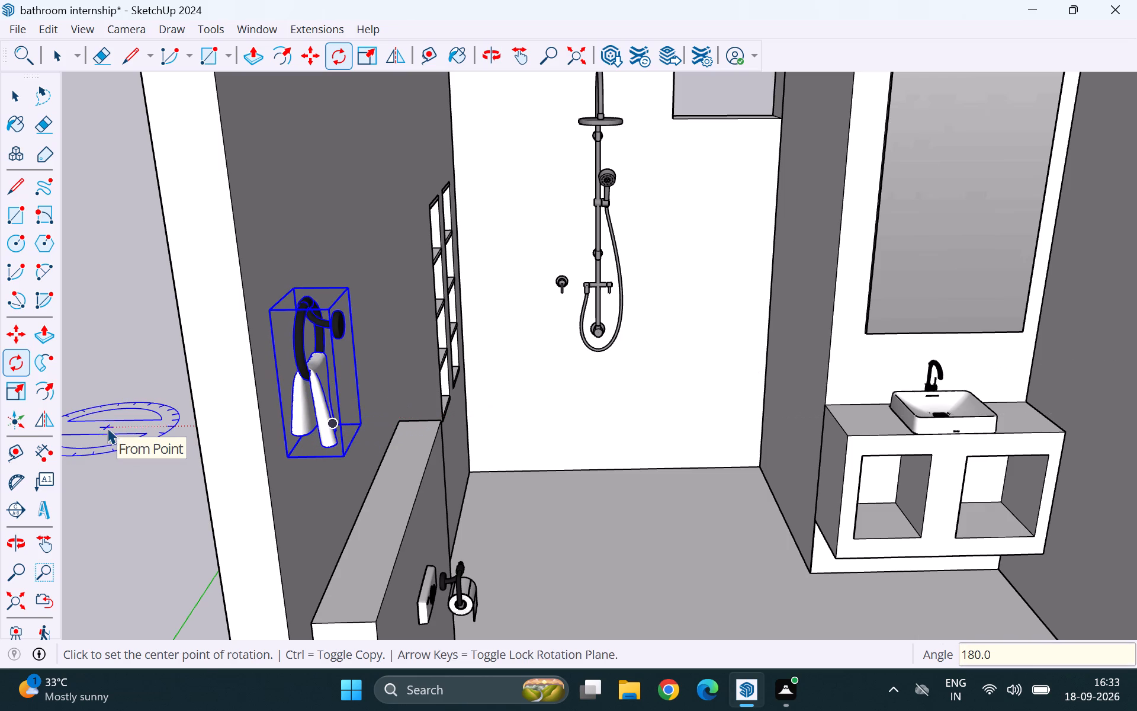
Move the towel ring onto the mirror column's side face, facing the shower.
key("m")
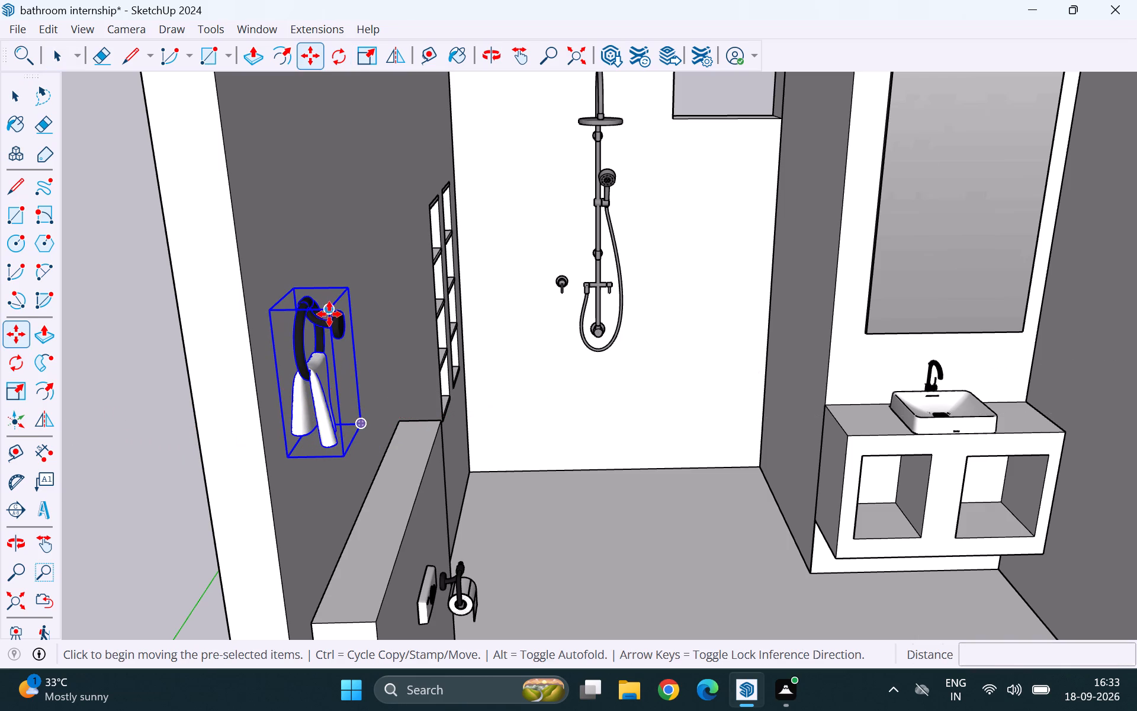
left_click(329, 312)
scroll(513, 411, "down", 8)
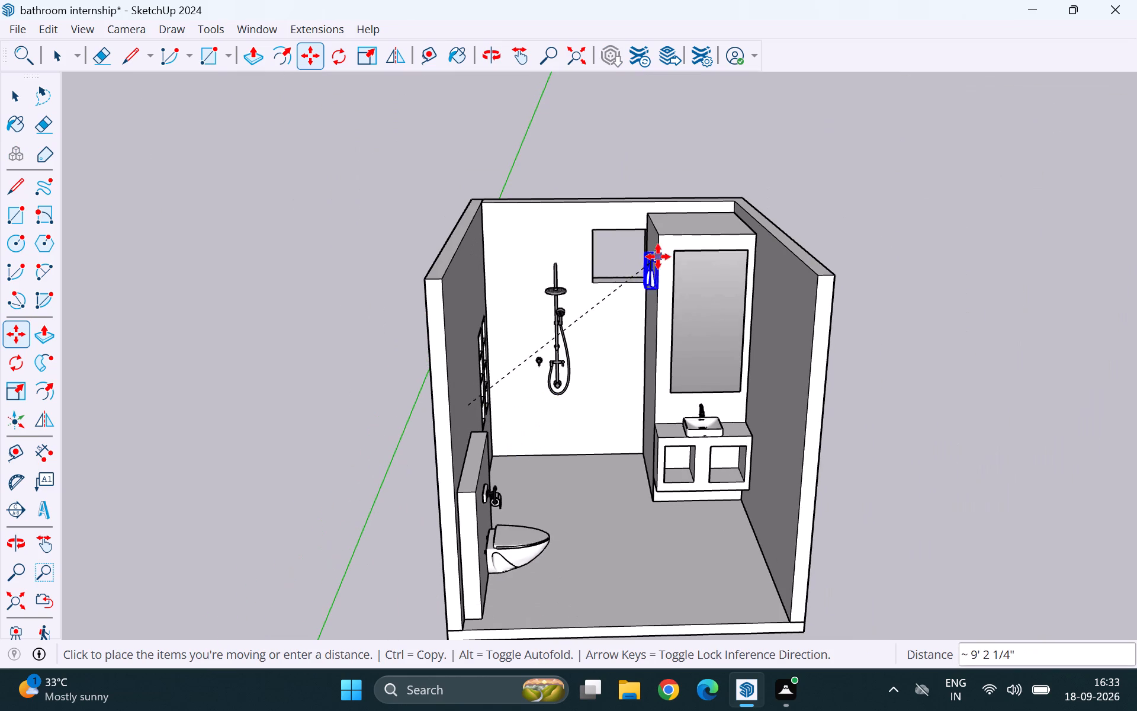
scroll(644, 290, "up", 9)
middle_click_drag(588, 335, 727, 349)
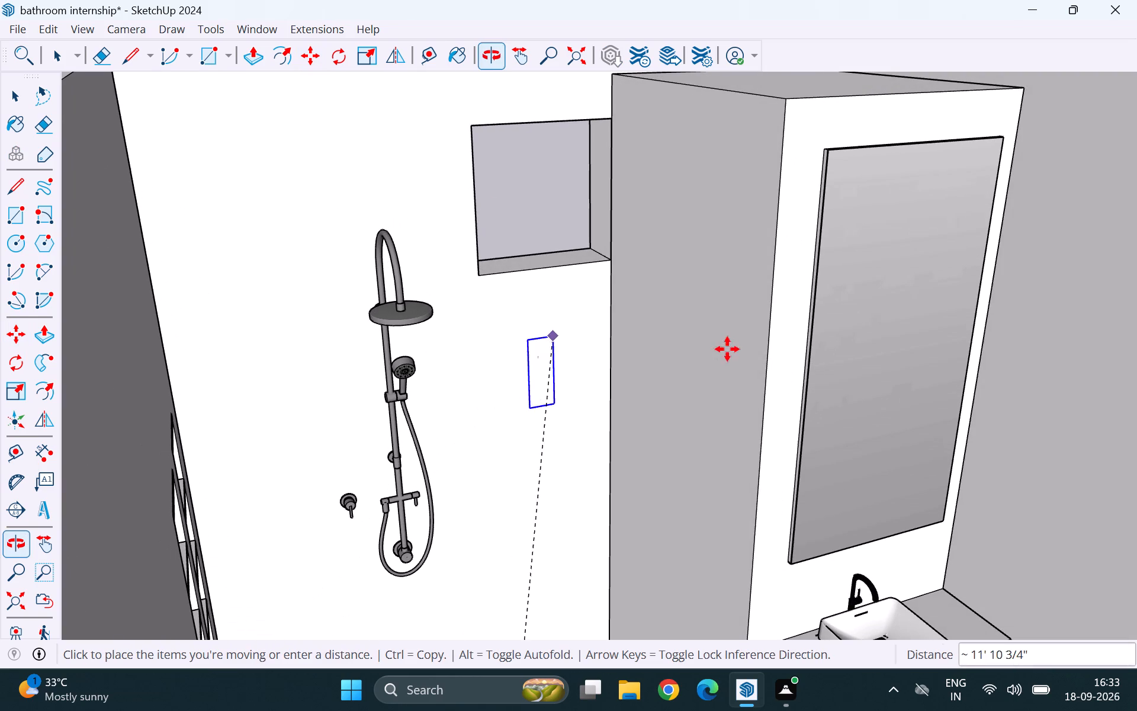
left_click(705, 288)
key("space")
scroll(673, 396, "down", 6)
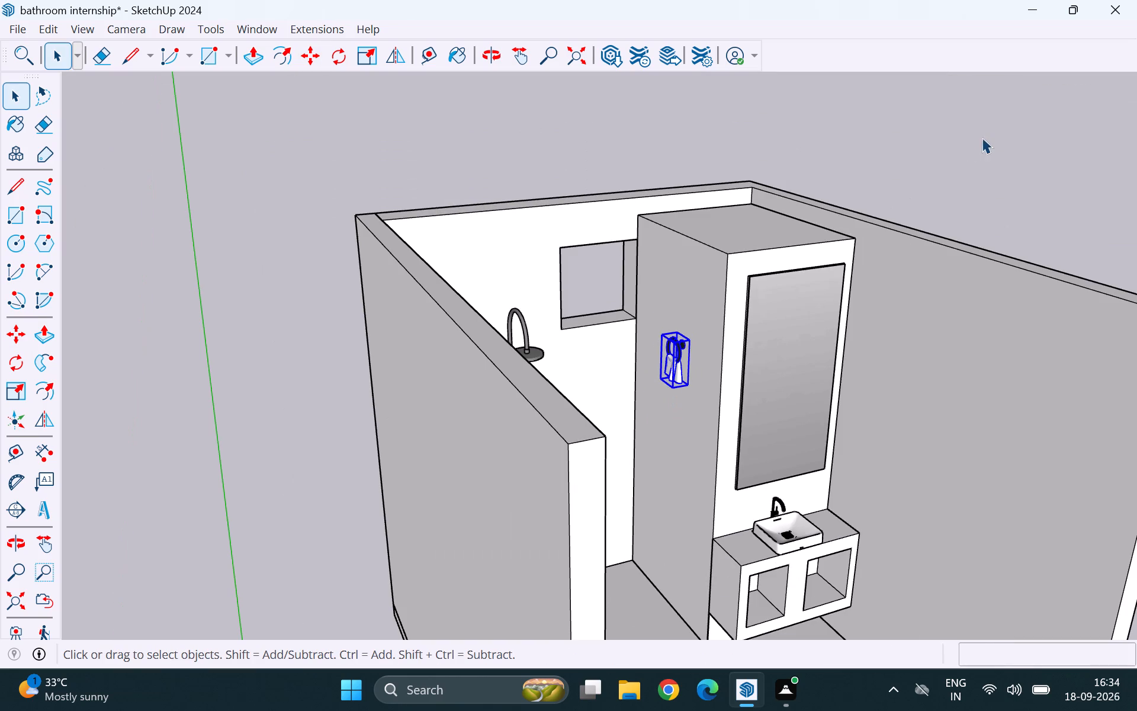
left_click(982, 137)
Move the towel ring onto the side wall next to the vanity, just beyond the mirror column and above the basin counter.
scroll(388, 249, "down", 3)
scroll(560, 340, "up", 5)
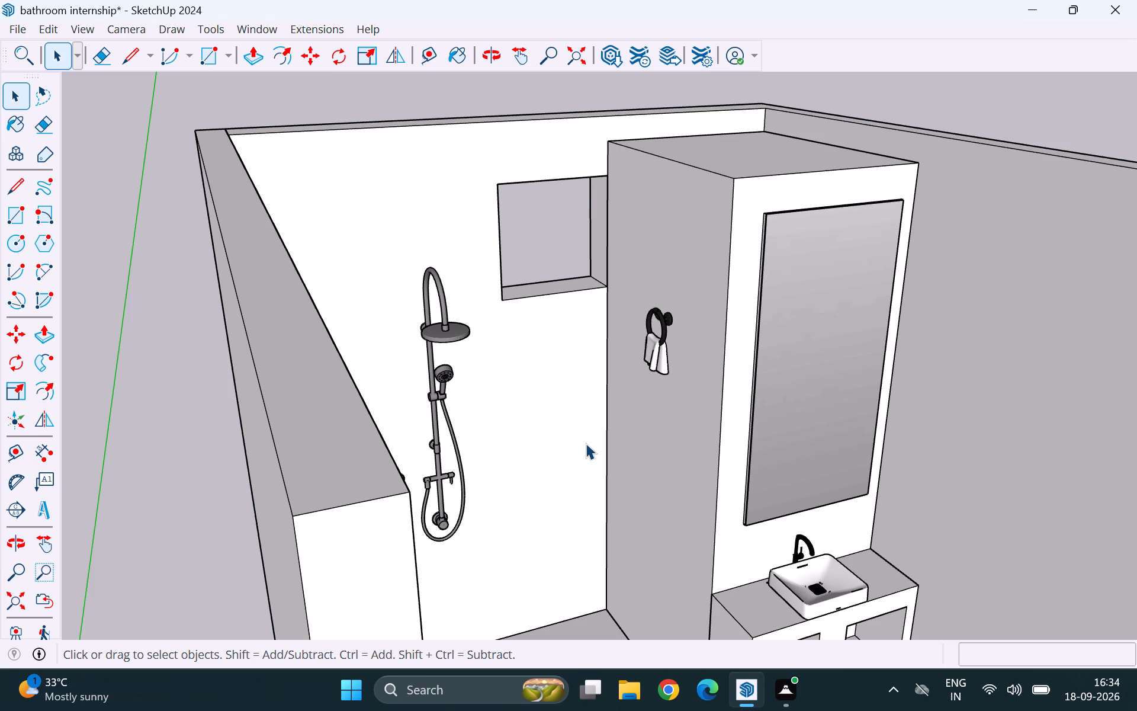
left_click(664, 338)
scroll(445, 280, "down", 5)
key("m")
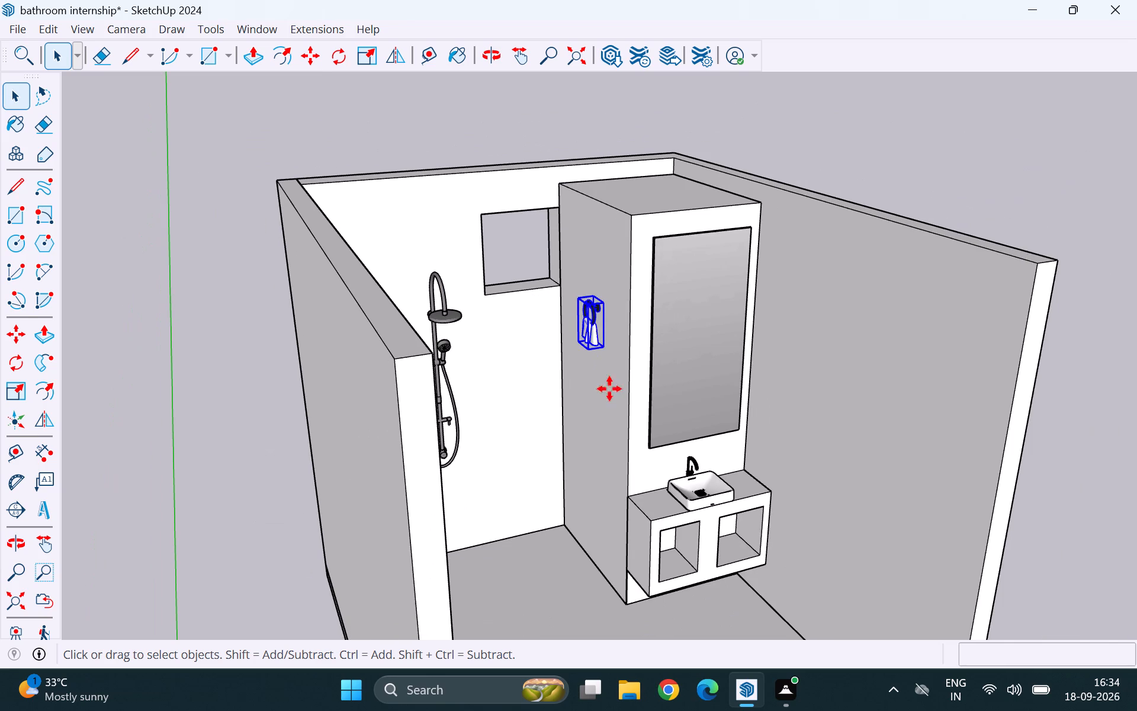
left_click(605, 305)
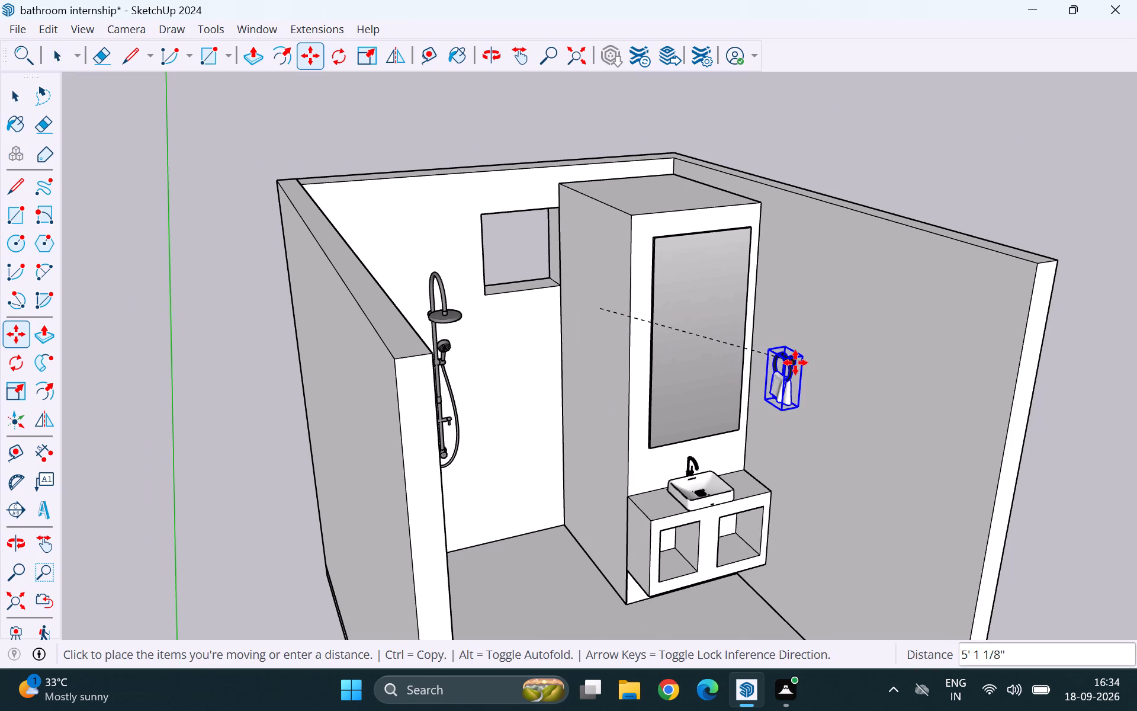
middle_click_drag(798, 406, 749, 380)
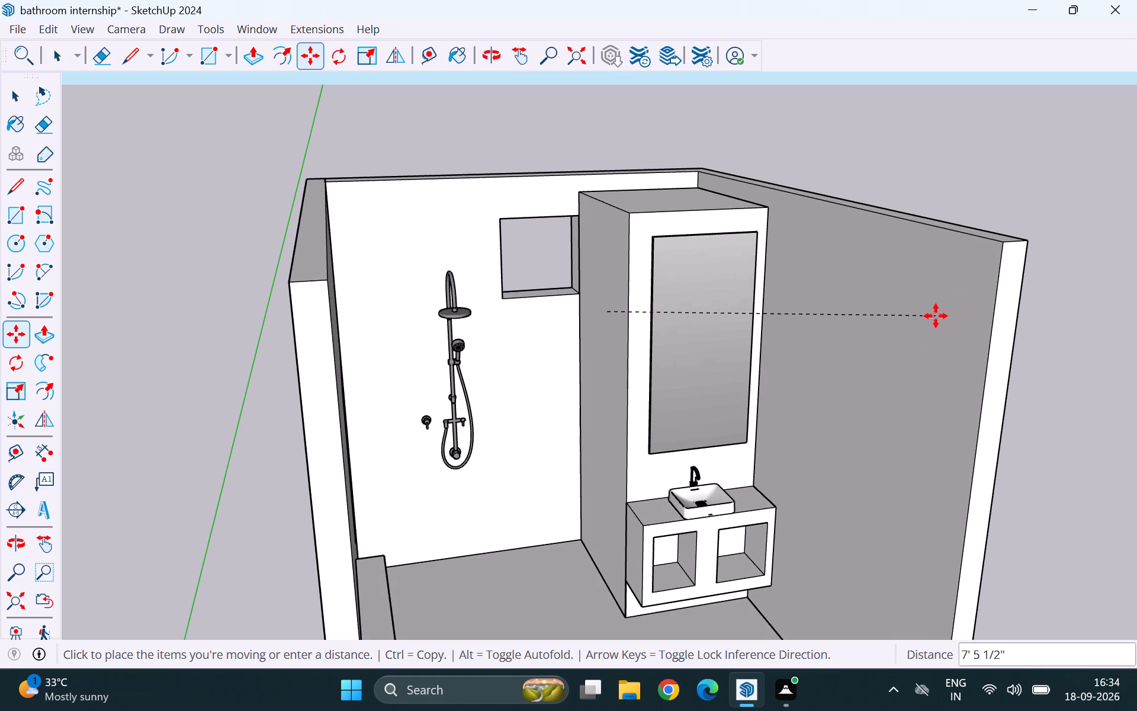
left_click(895, 325)
scroll(876, 369, "up", 4)
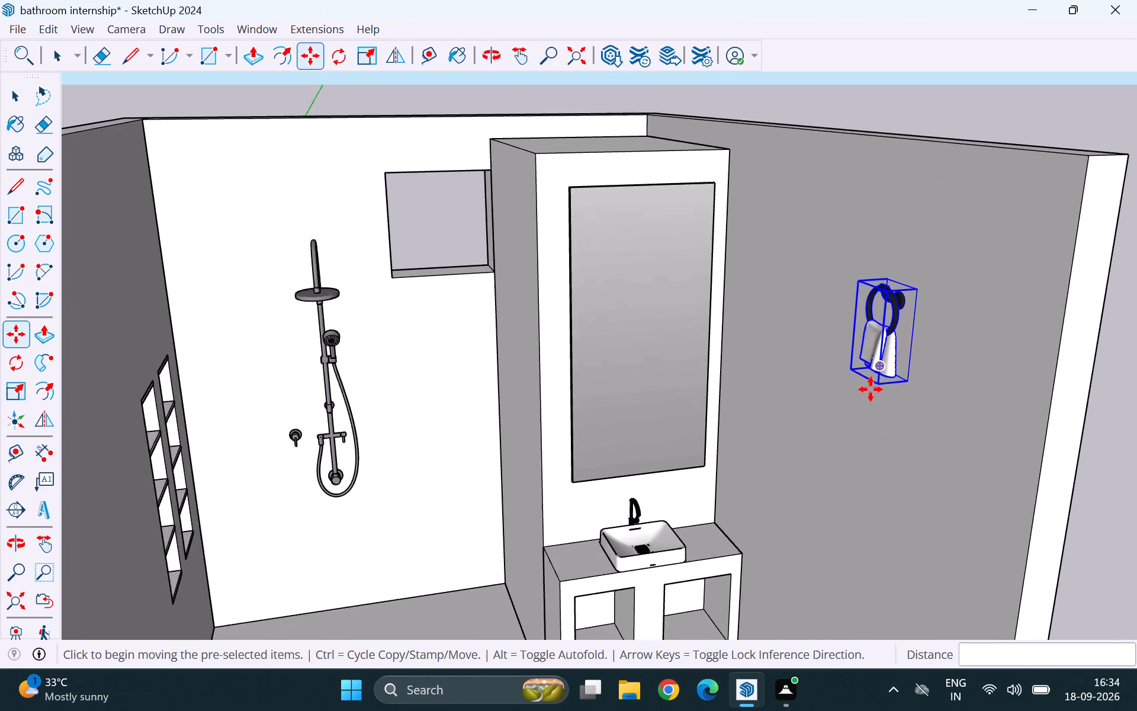
scroll(871, 389, "up", 3)
left_click(841, 364)
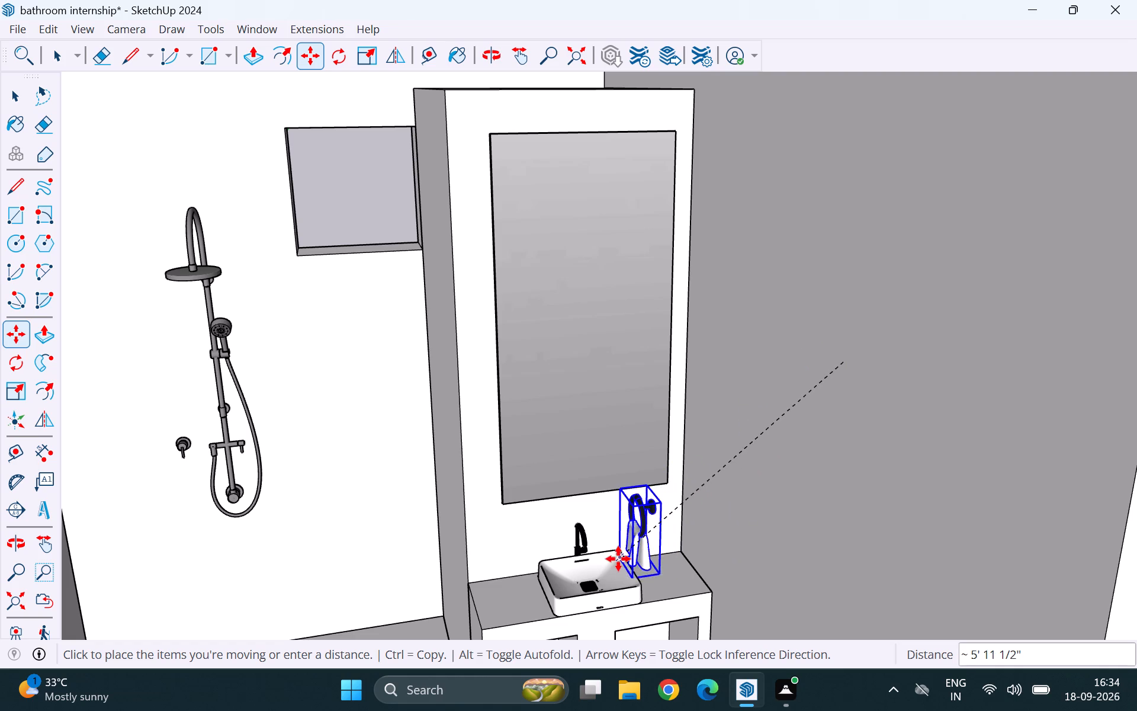
left_click(640, 548)
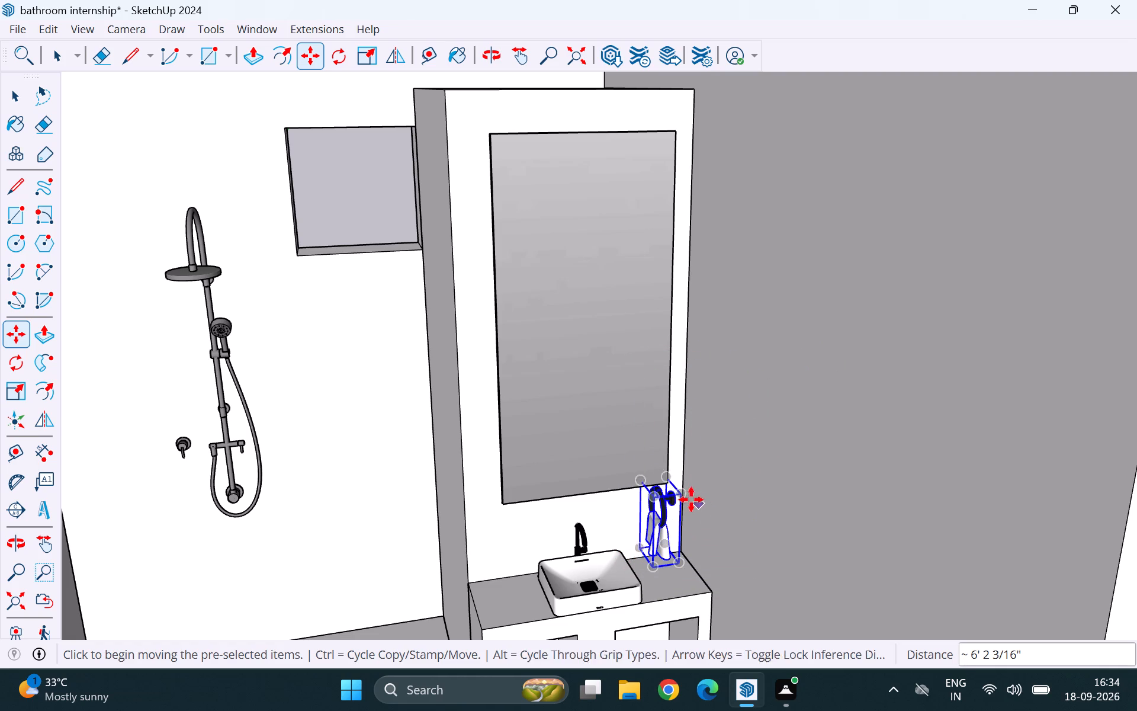
left_click(683, 499)
scroll(695, 522, "down", 5)
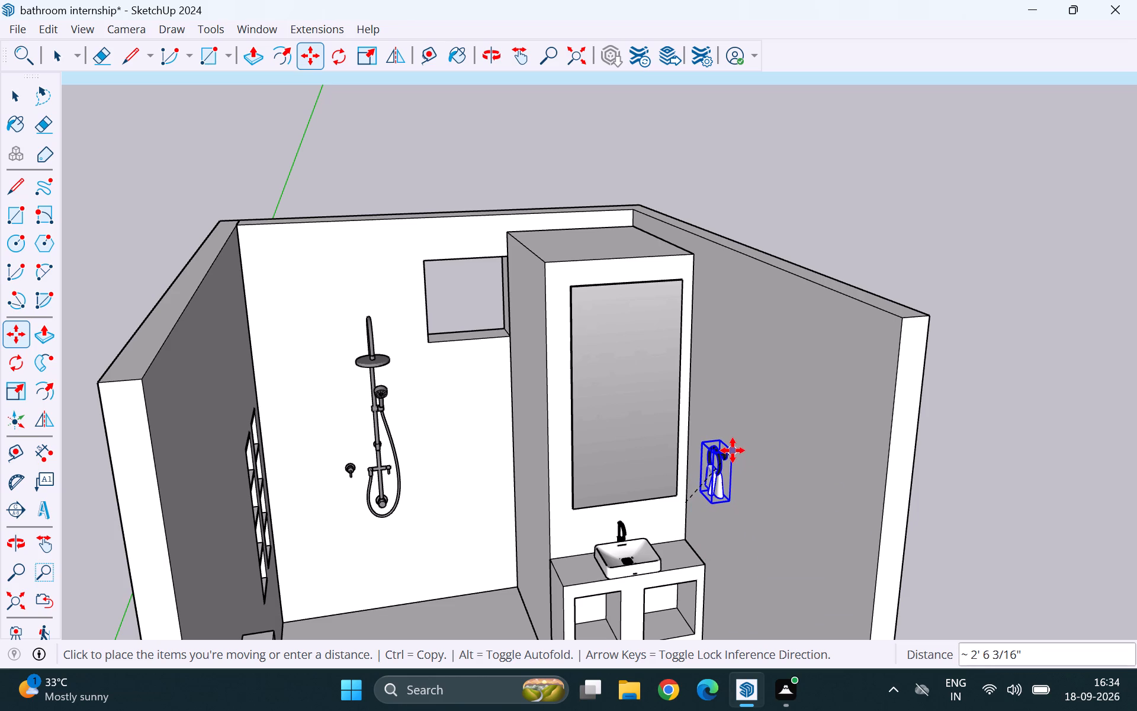
left_click(733, 450)
key("space")
left_click(974, 216)
Examine the whole bathroom from several angles, including the relocated towel ring, the shower wall, the toilet wall and the wall tops.
scroll(781, 262, "down", 4)
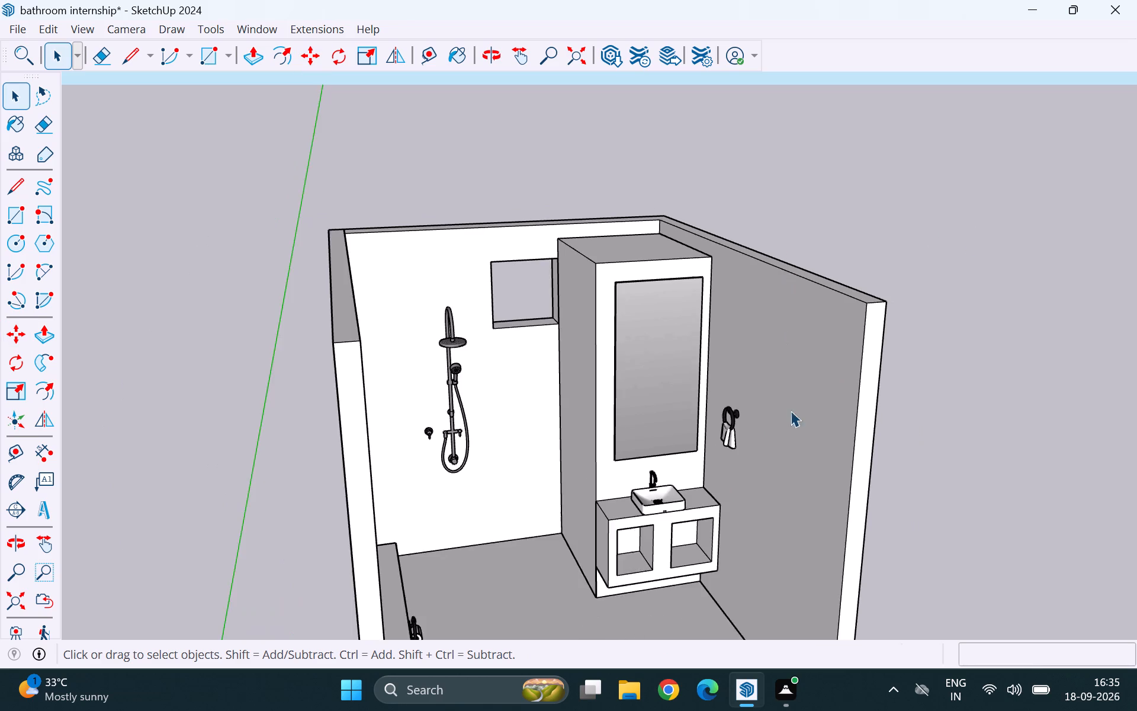
middle_click_drag(789, 486, 799, 440)
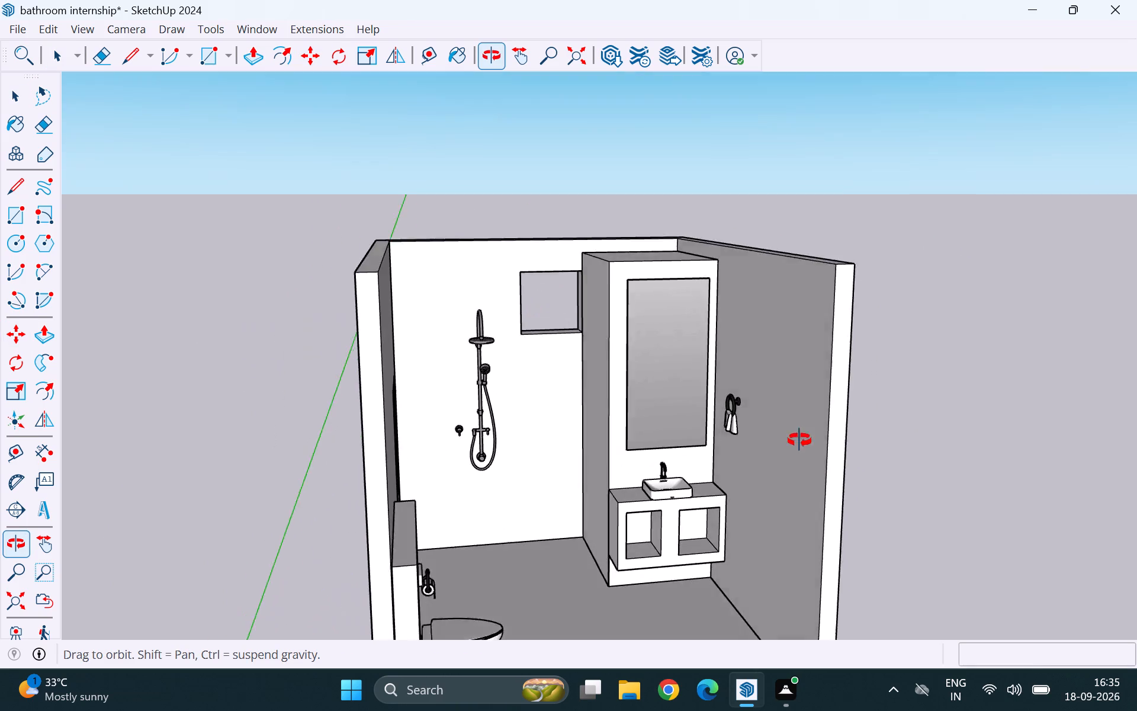
middle_click_drag(799, 440, 697, 413)
scroll(616, 354, "down", 2)
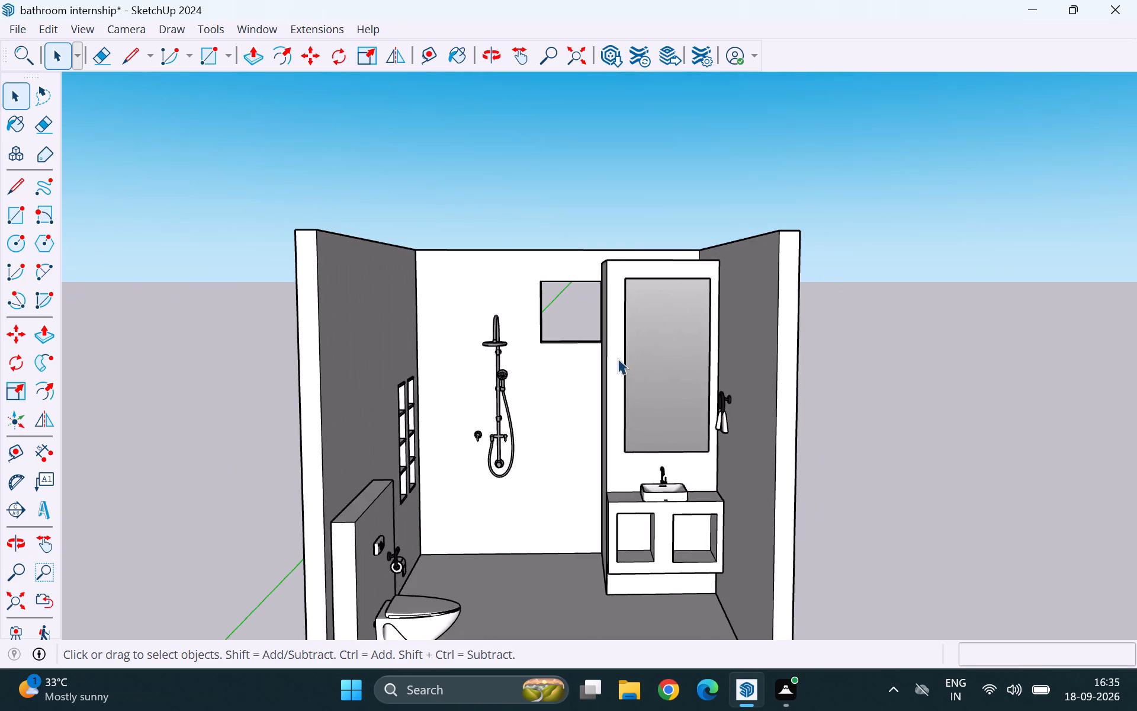
scroll(618, 358, "down", 8)
middle_click_drag(624, 414, 609, 458)
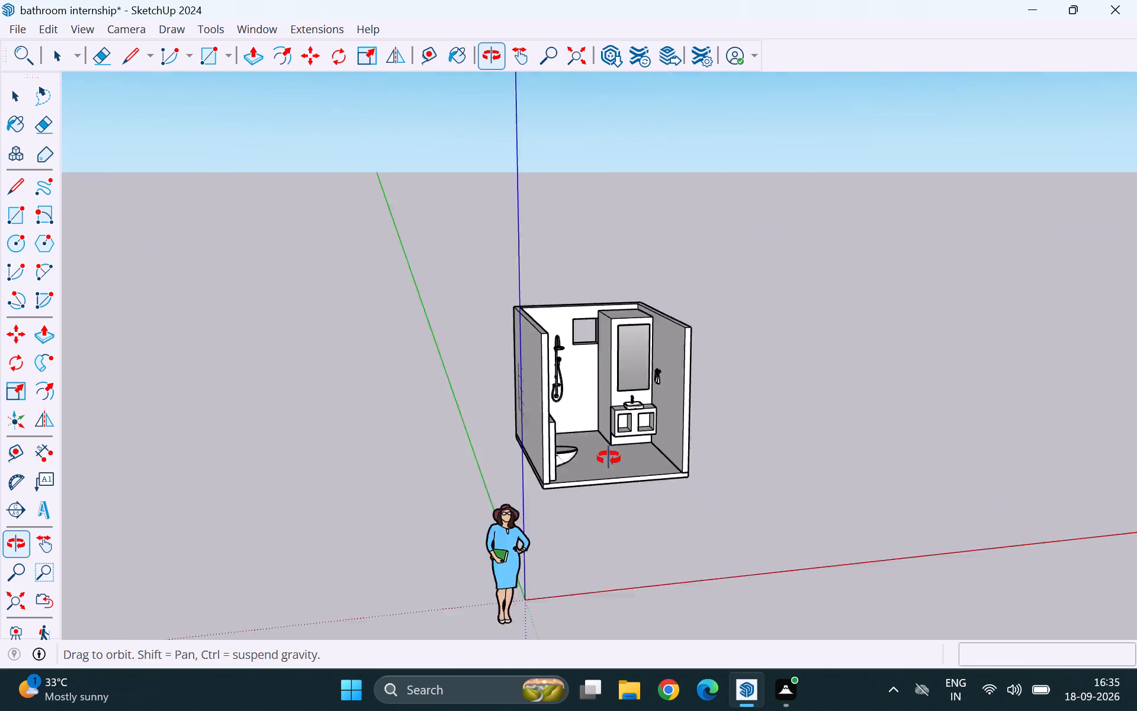
middle_click_drag(609, 458, 916, 446)
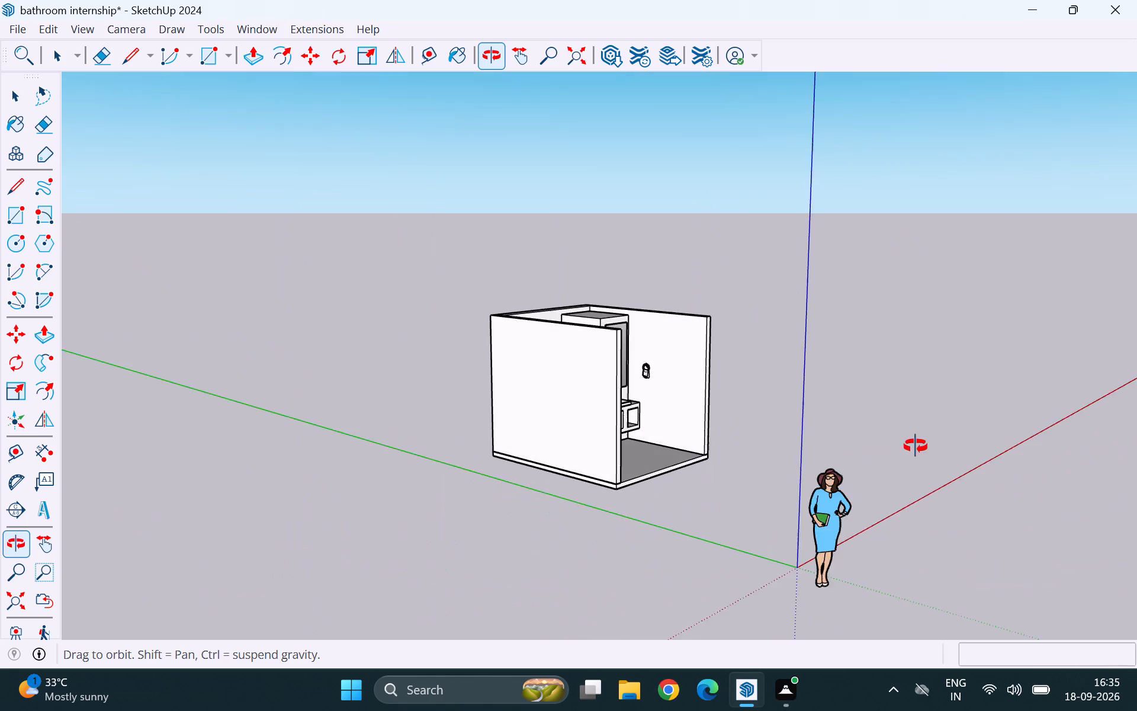
middle_click_drag(916, 446, 511, 452)
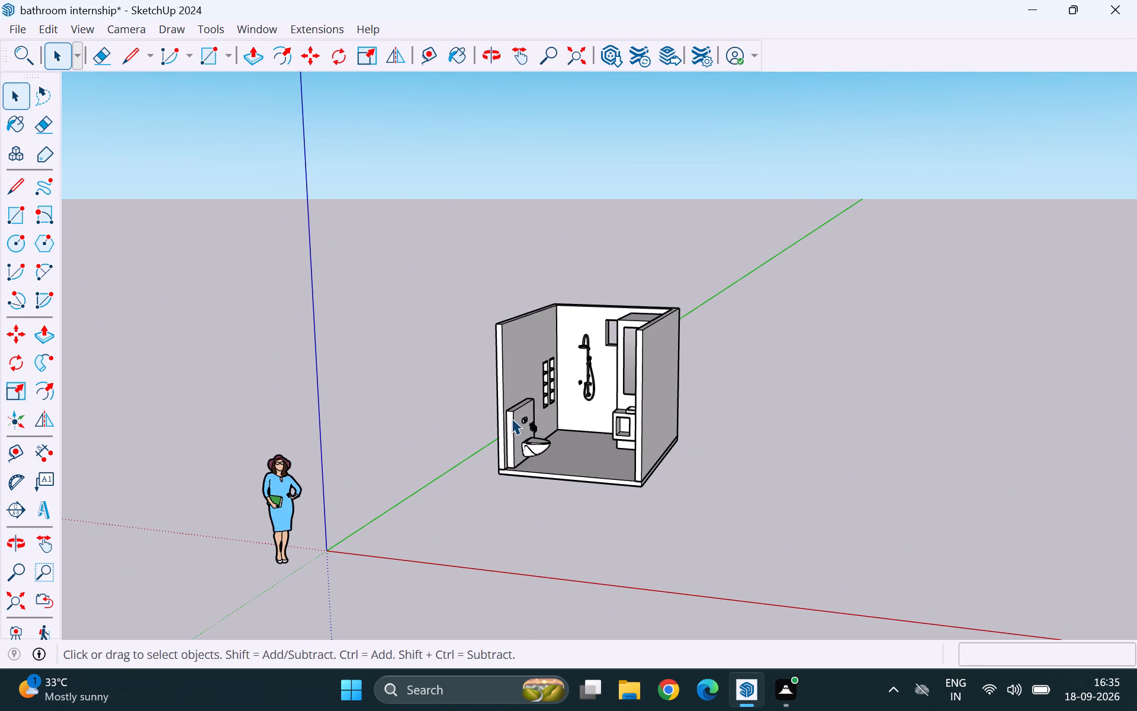
scroll(556, 366, "up", 5)
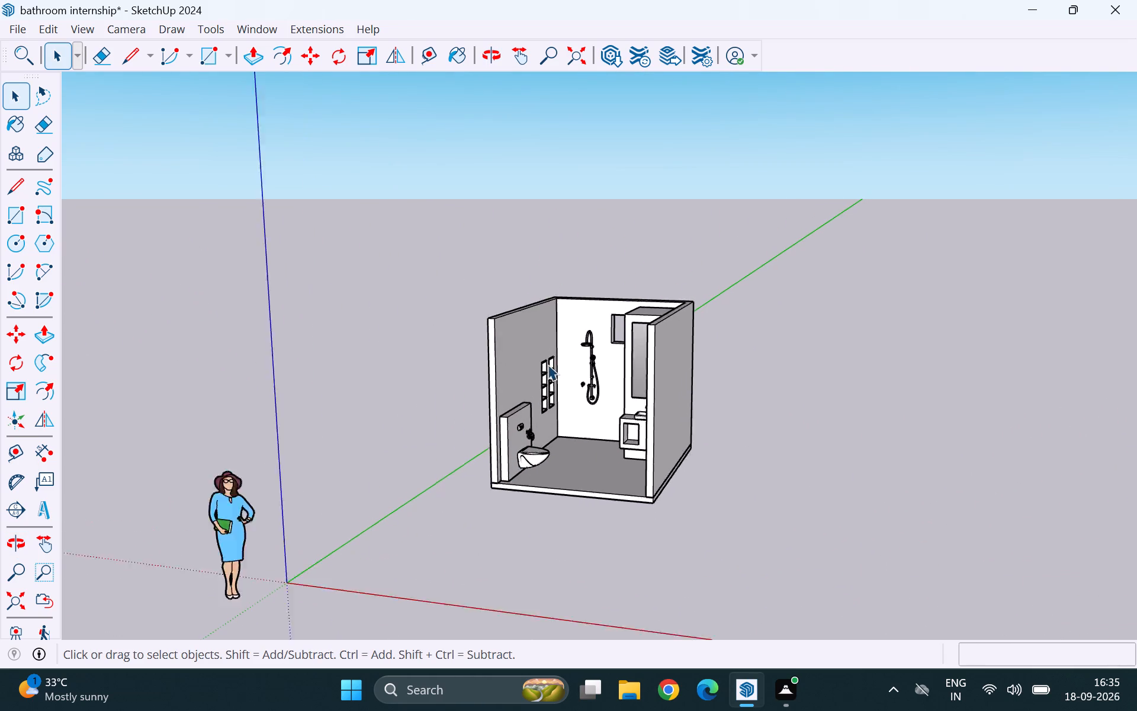
scroll(548, 364, "up", 5)
middle_click_drag(641, 418, 730, 486)
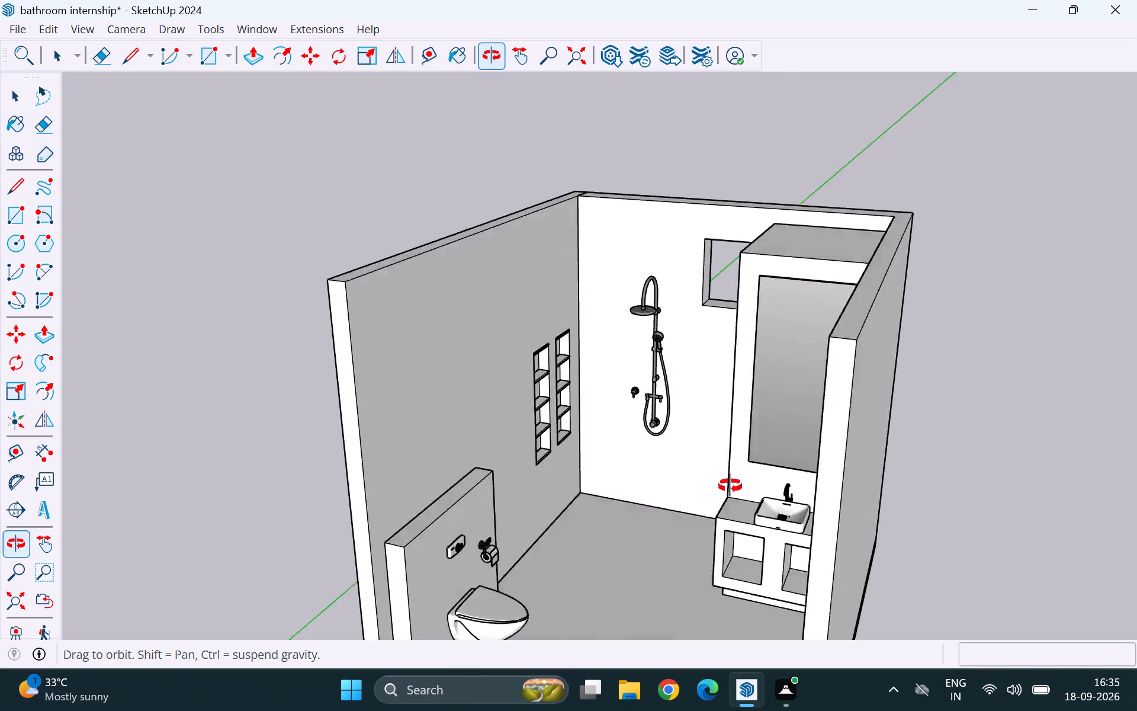
middle_click_drag(730, 486, 782, 485)
scroll(678, 389, "down", 4)
middle_click_drag(536, 413, 817, 403)
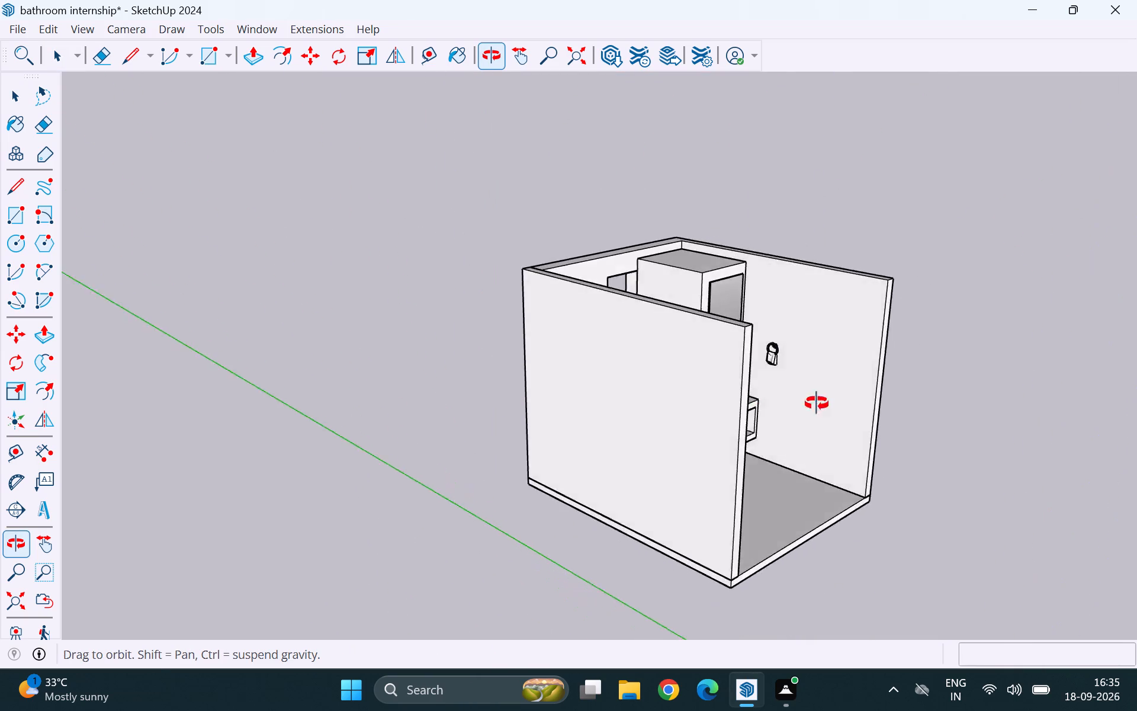
middle_click_drag(817, 403, 416, 413)
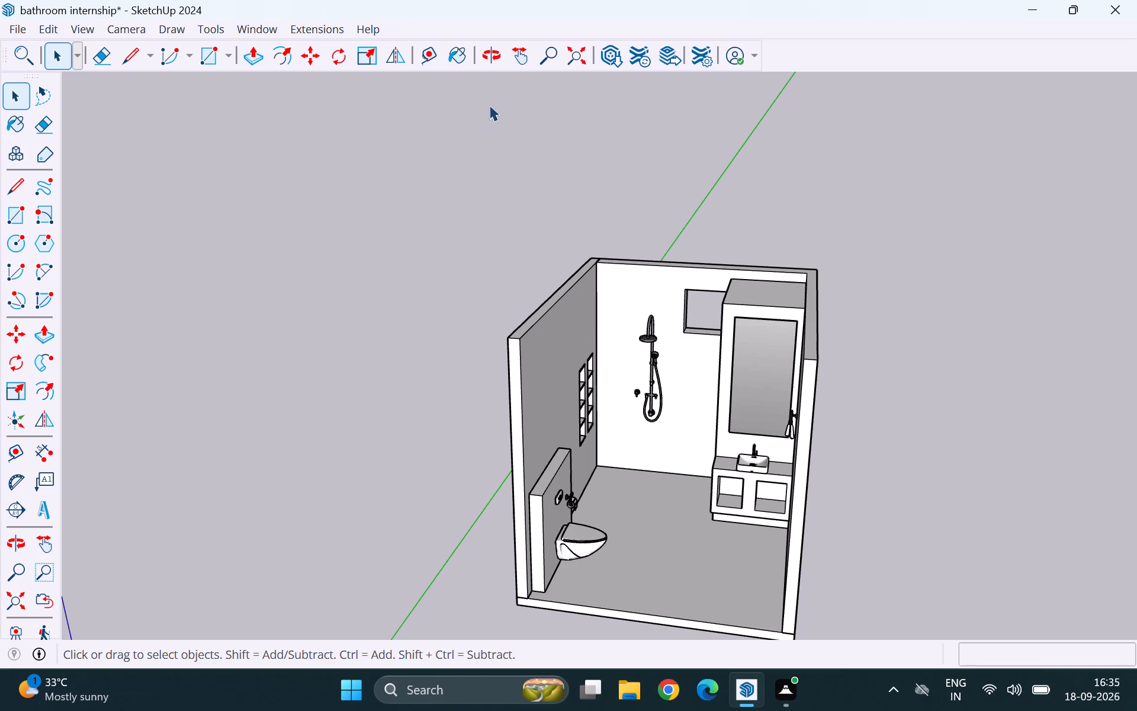
scroll(681, 277, "down", 3)
middle_click_drag(683, 292, 706, 357)
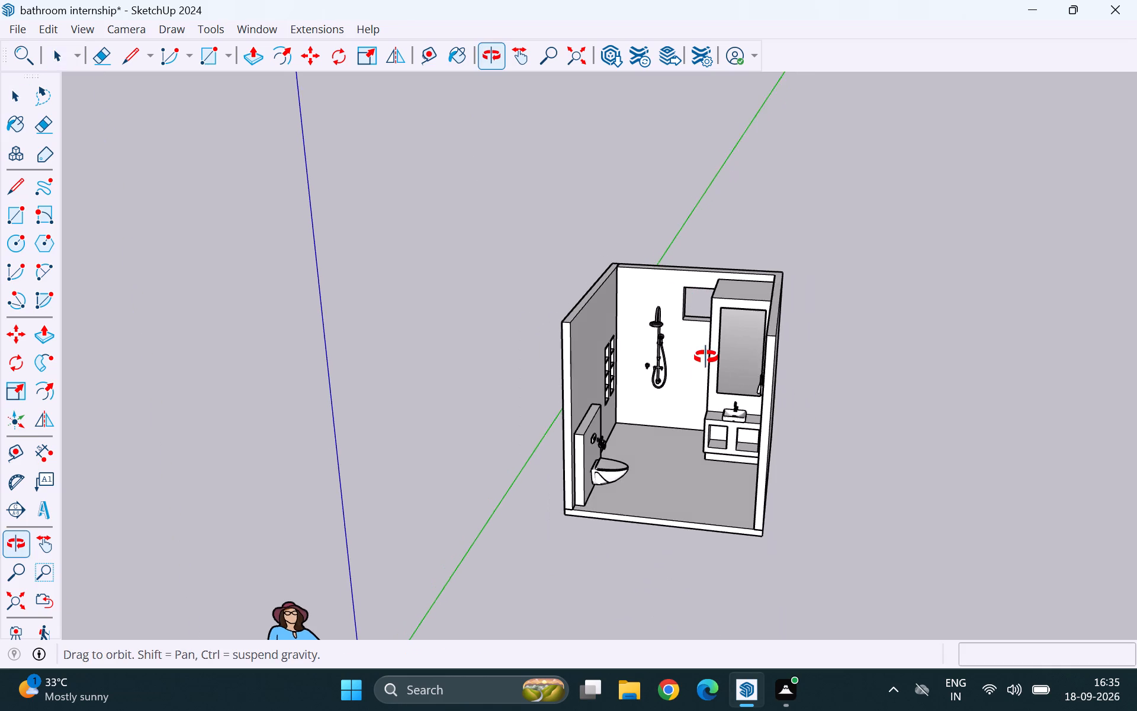
middle_click_drag(706, 357, 711, 475)
scroll(620, 254, "up", 10)
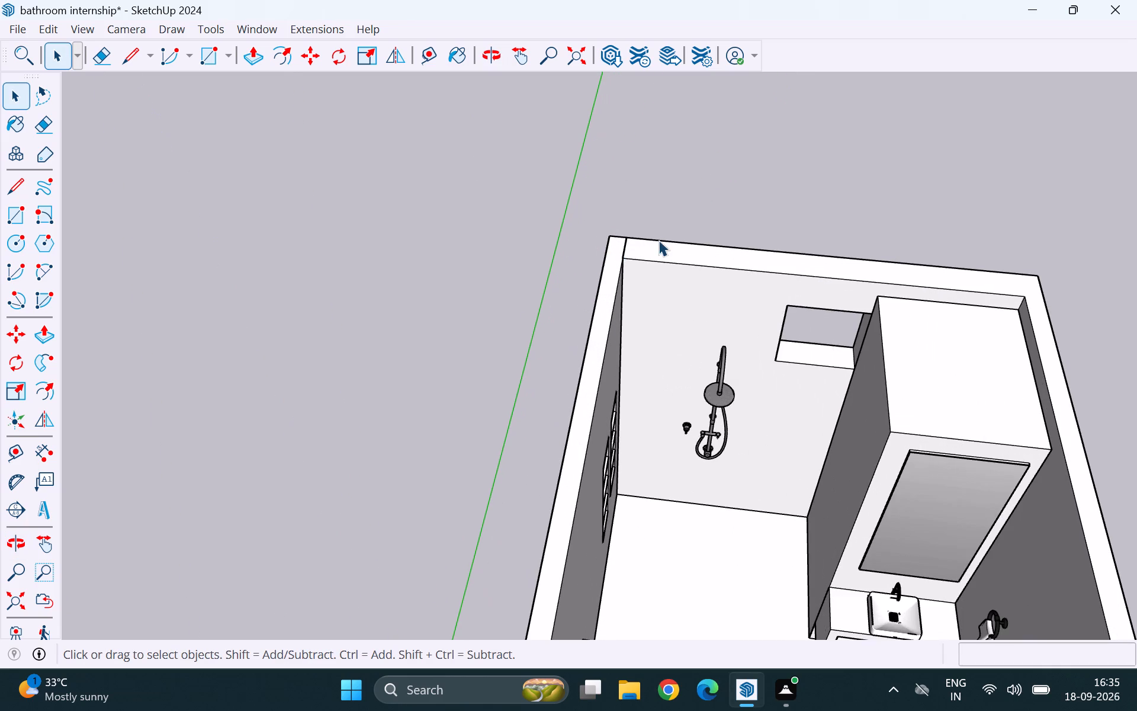
Examine the whole bathroom from outside and inside, covering the walls, shower, niches, toilet and vanity.
scroll(654, 238, "down", 9)
middle_click_drag(699, 394, 491, 239)
scroll(669, 384, "up", 1)
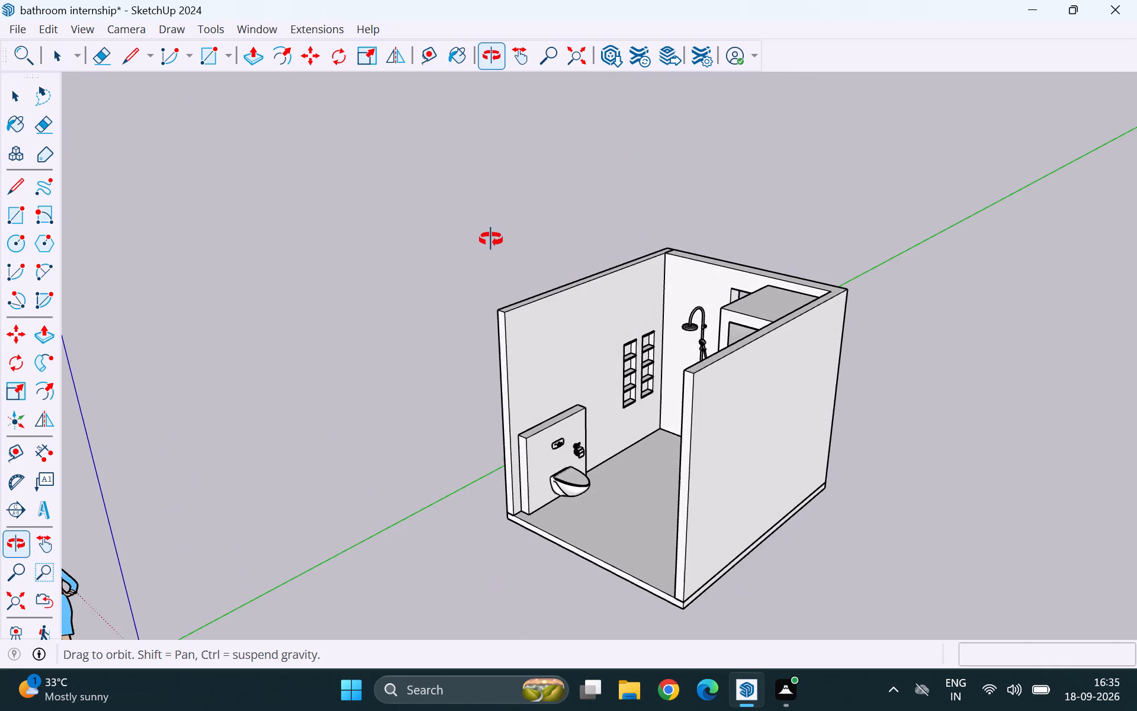
middle_click_drag(491, 239, 421, 202)
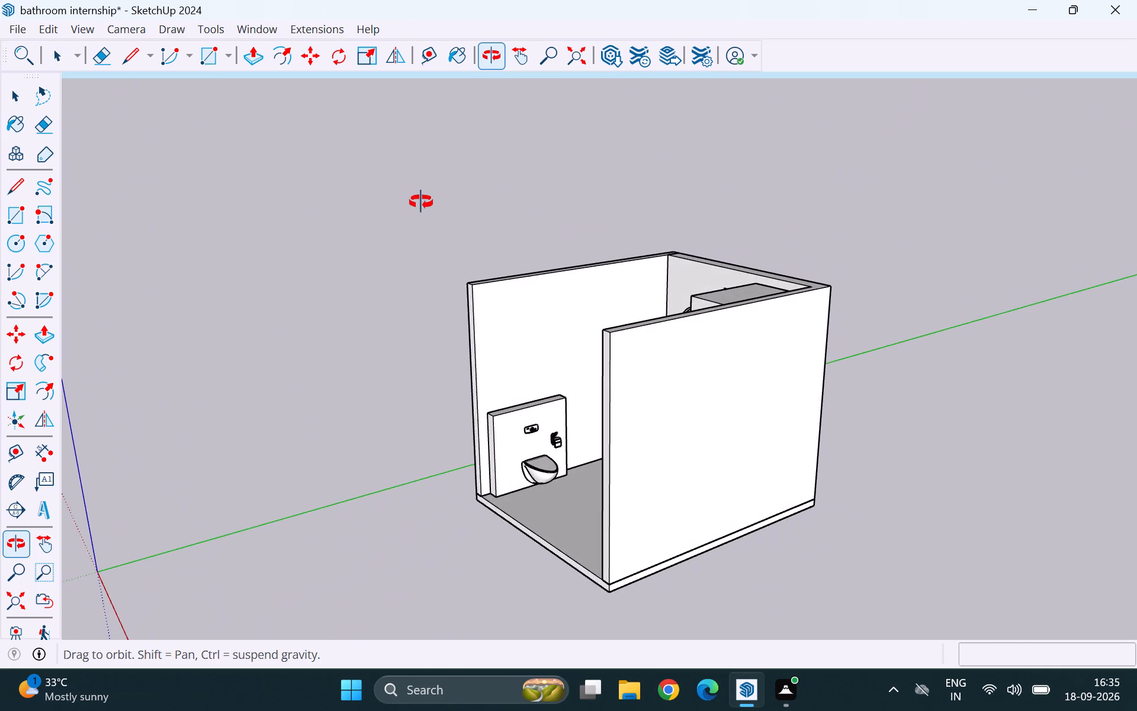
middle_click_drag(421, 202, 395, 227)
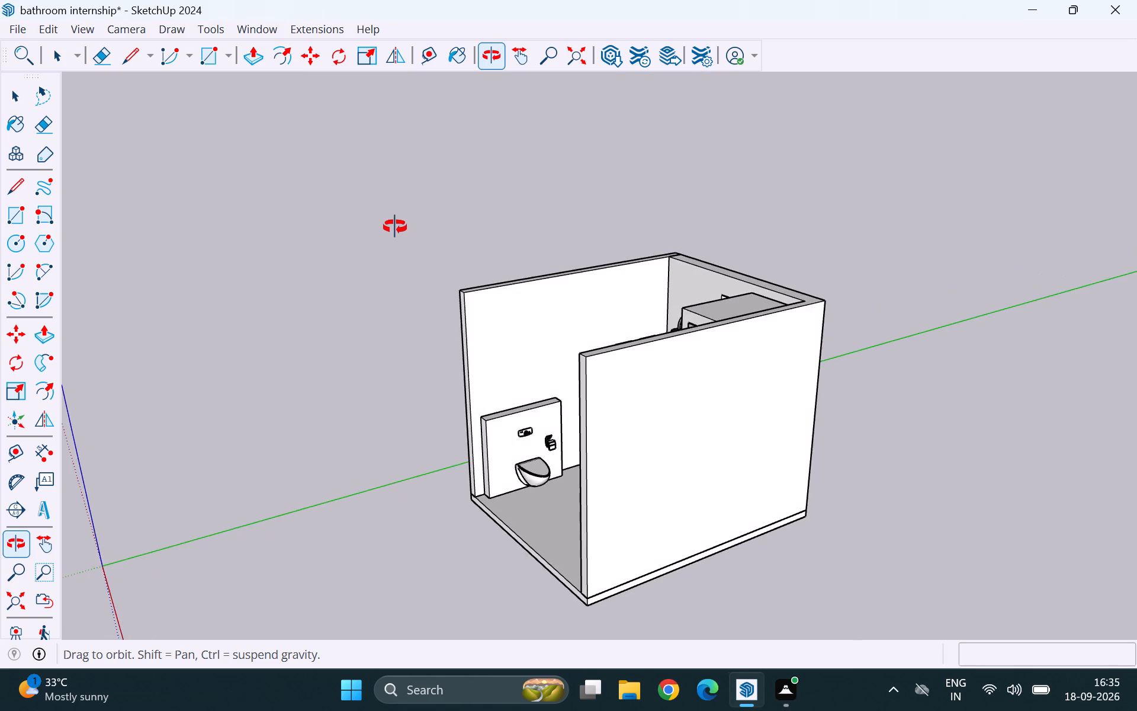
middle_click_drag(395, 227, 541, 235)
scroll(628, 477, "up", 1)
scroll(634, 402, "down", 4)
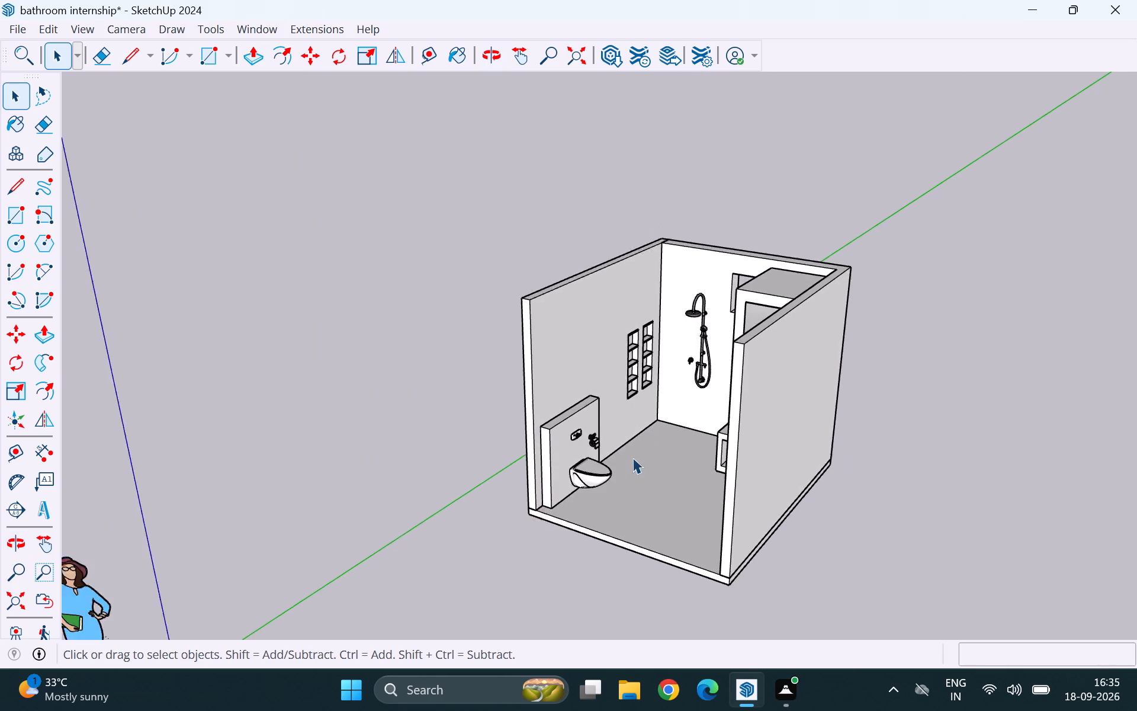
middle_click_drag(630, 437, 803, 445)
scroll(630, 437, "up", 1)
scroll(678, 405, "up", 9)
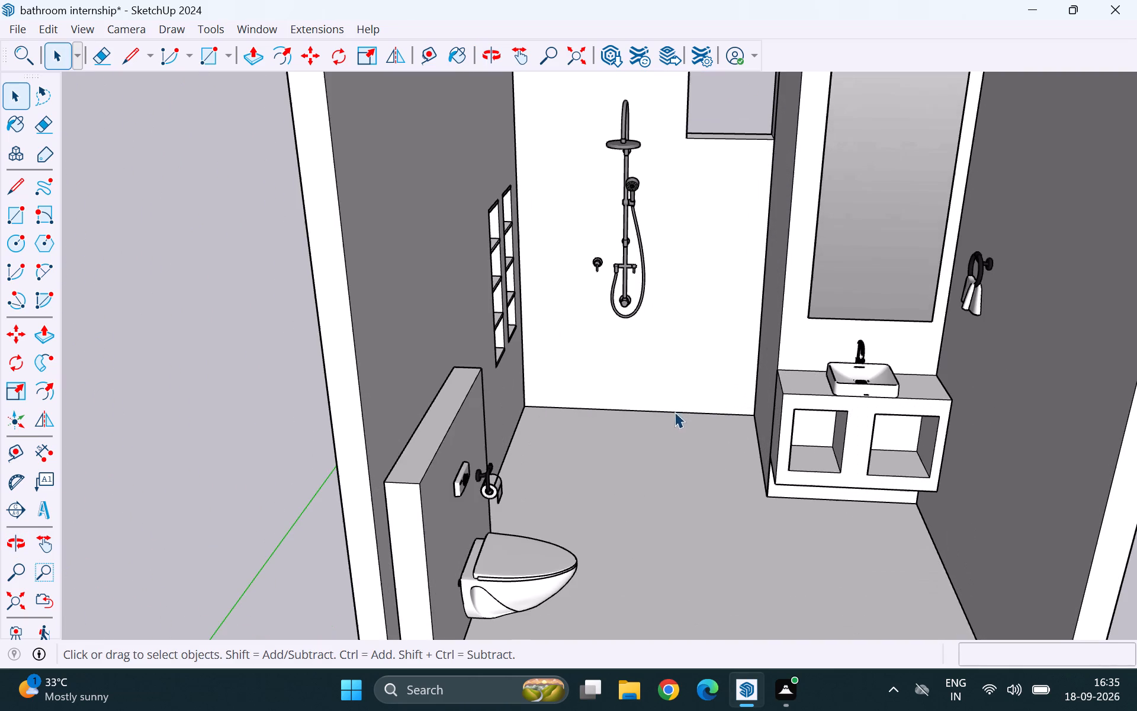
middle_click_drag(660, 415, 655, 544)
scroll(670, 399, "down", 6)
middle_click_drag(672, 476, 672, 466)
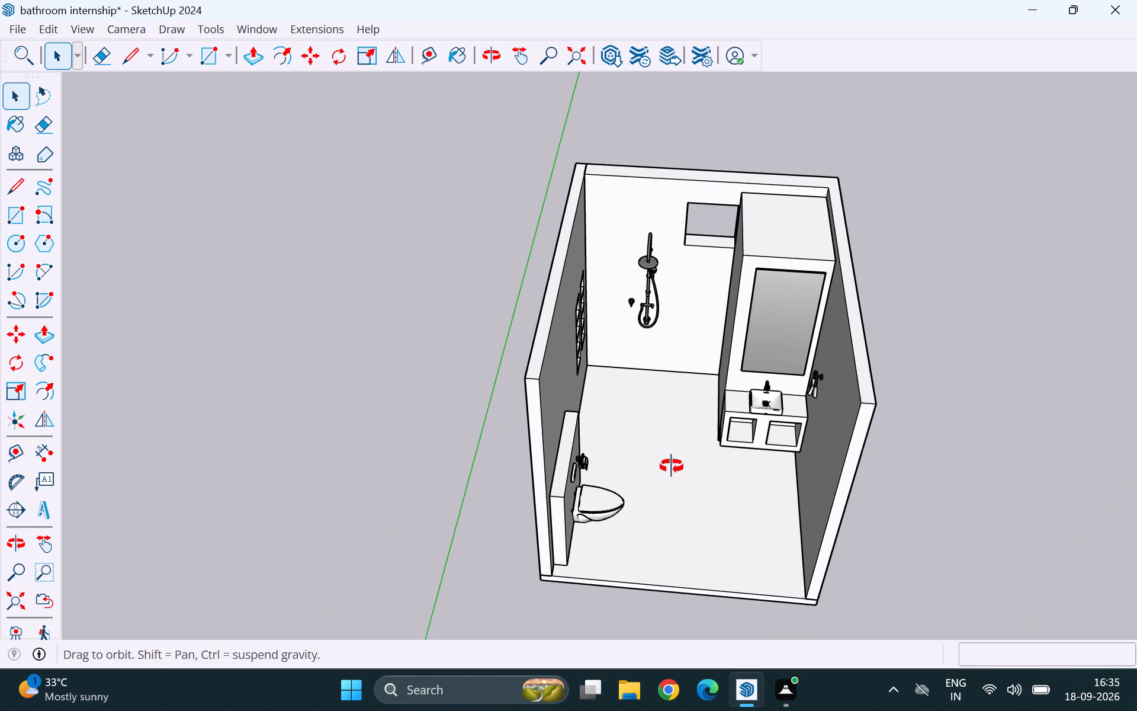
middle_click_drag(672, 466, 727, 313)
middle_click_drag(706, 317, 671, 324)
middle_click_drag(648, 325, 566, 330)
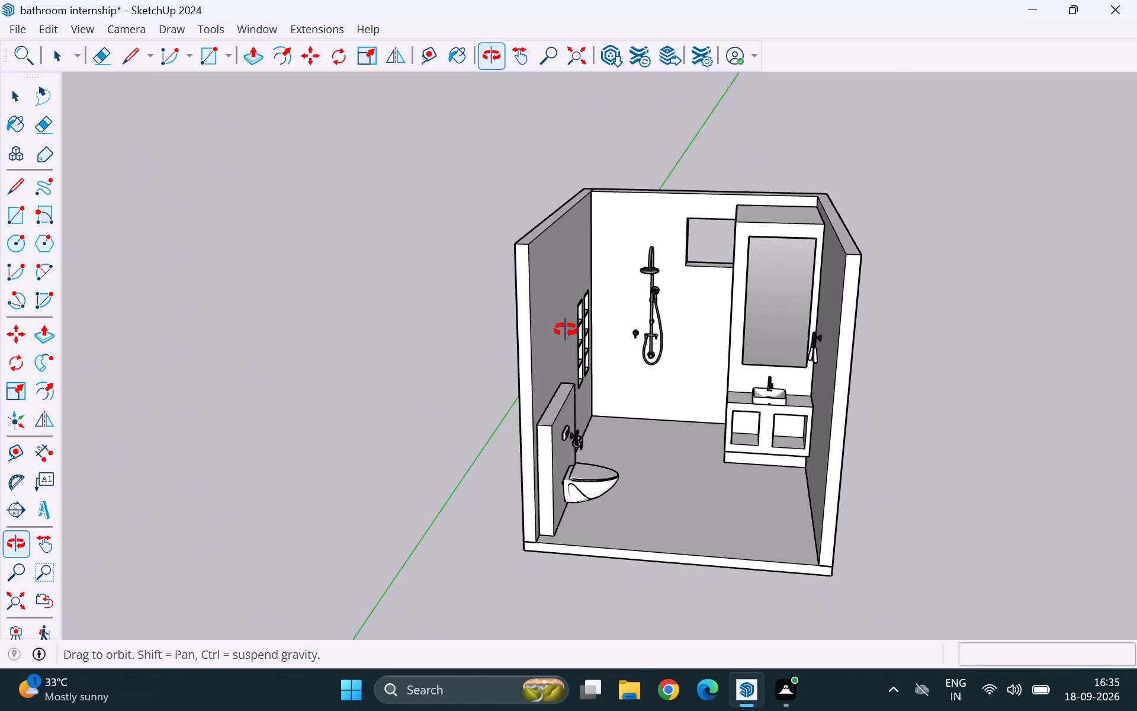
middle_click_drag(566, 330, 535, 332)
Paint the inner face of the toilet-side wall with Tile Travertine 2 inch from the Tile material collection.
left_click(548, 318)
double_click(544, 317)
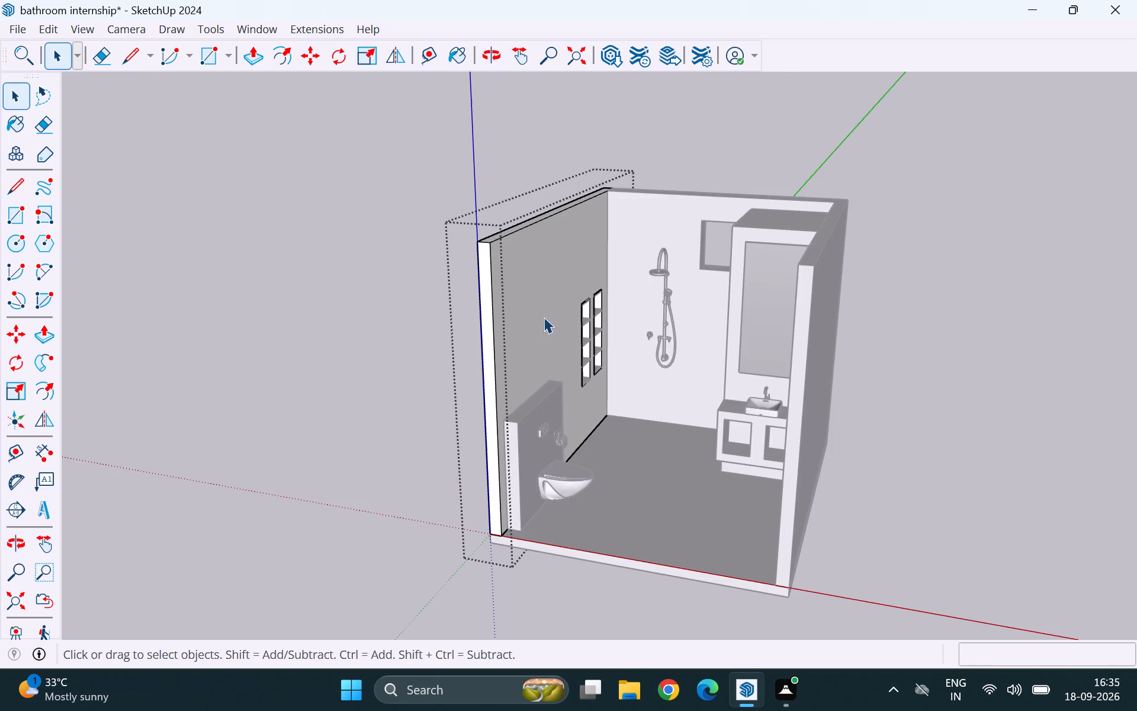
left_click(544, 317)
key("b")
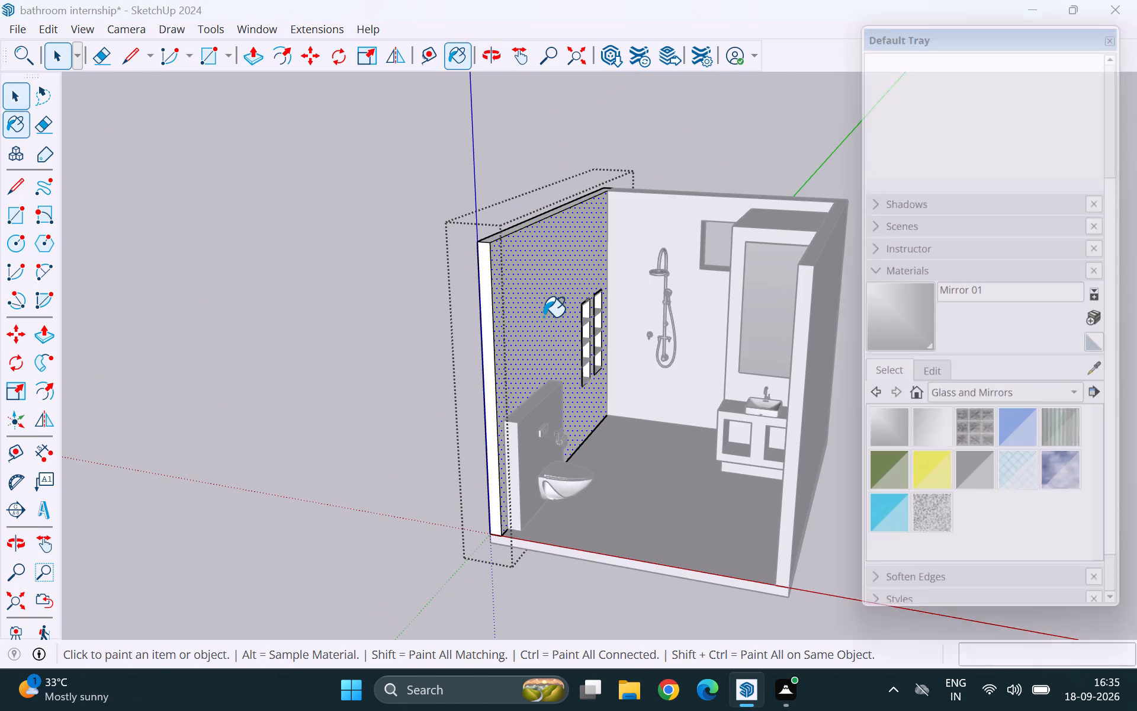
left_click(1041, 399)
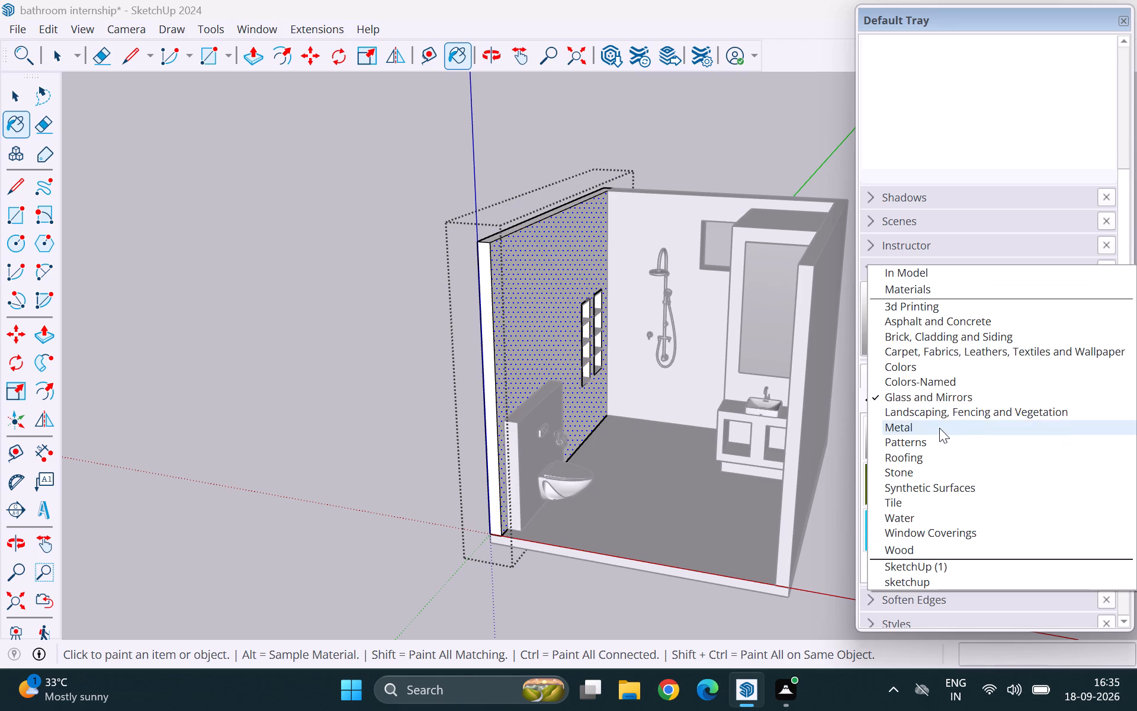
left_click(907, 502)
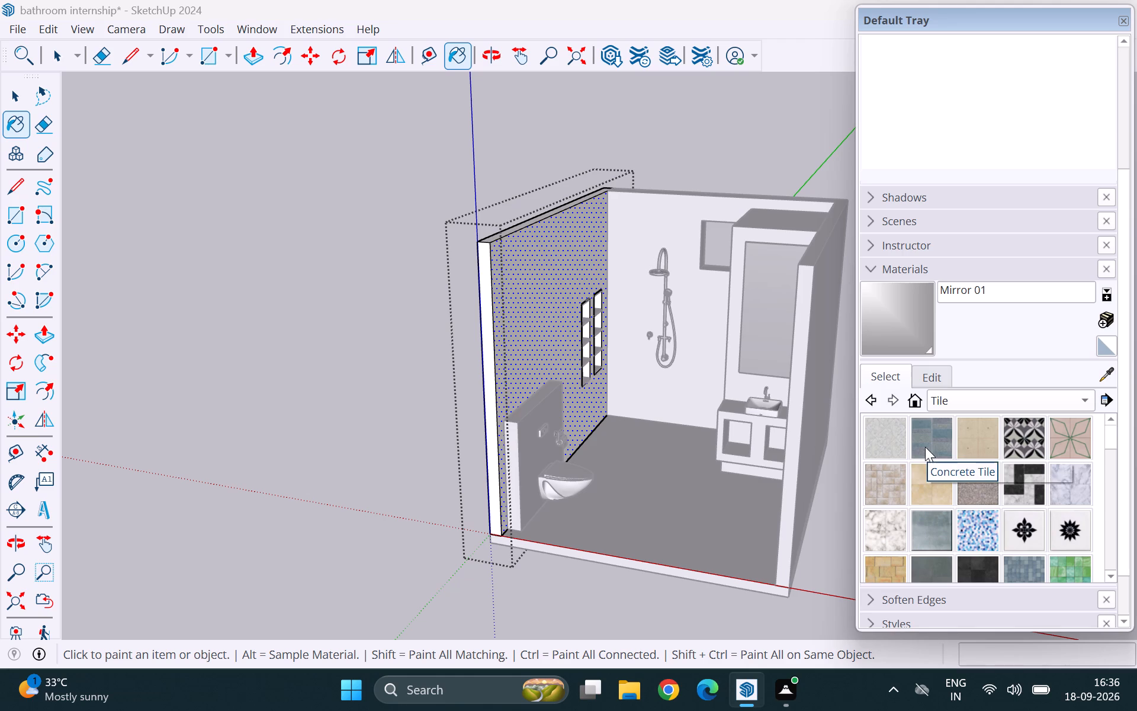
scroll(943, 516, "down", 1)
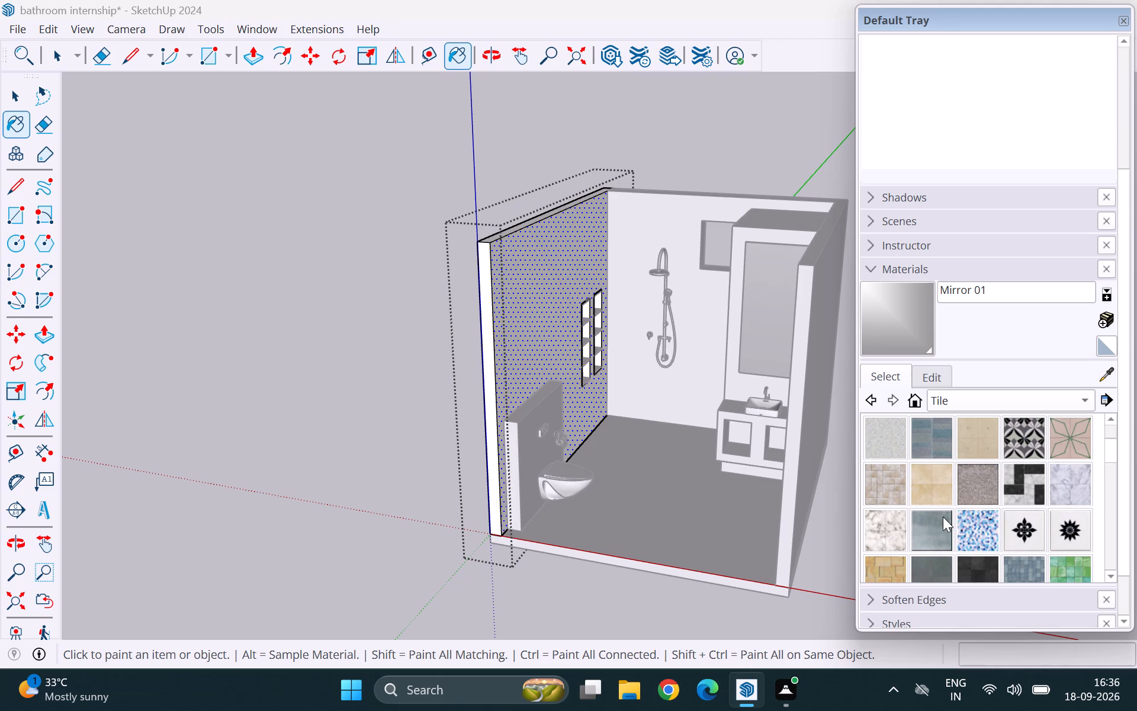
scroll(943, 517, "down", 2)
scroll(1032, 539, "down", 3)
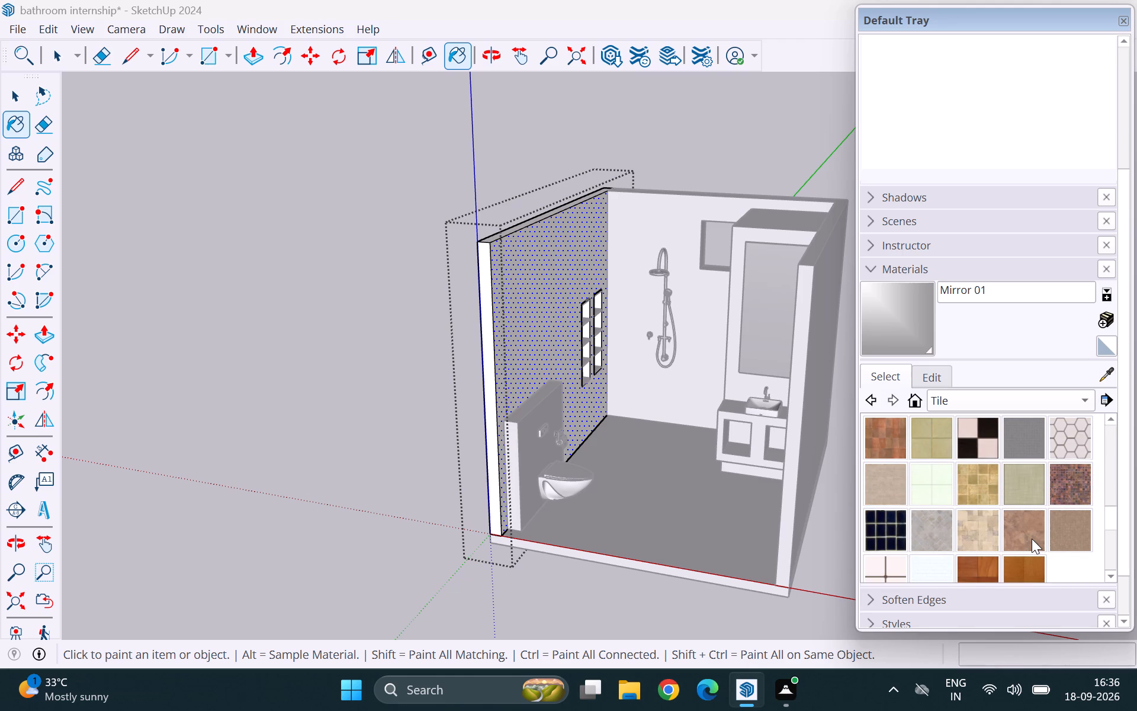
scroll(1032, 539, "down", 1)
scroll(1032, 539, "up", 1)
scroll(991, 512, "down", 3)
scroll(991, 512, "up", 1)
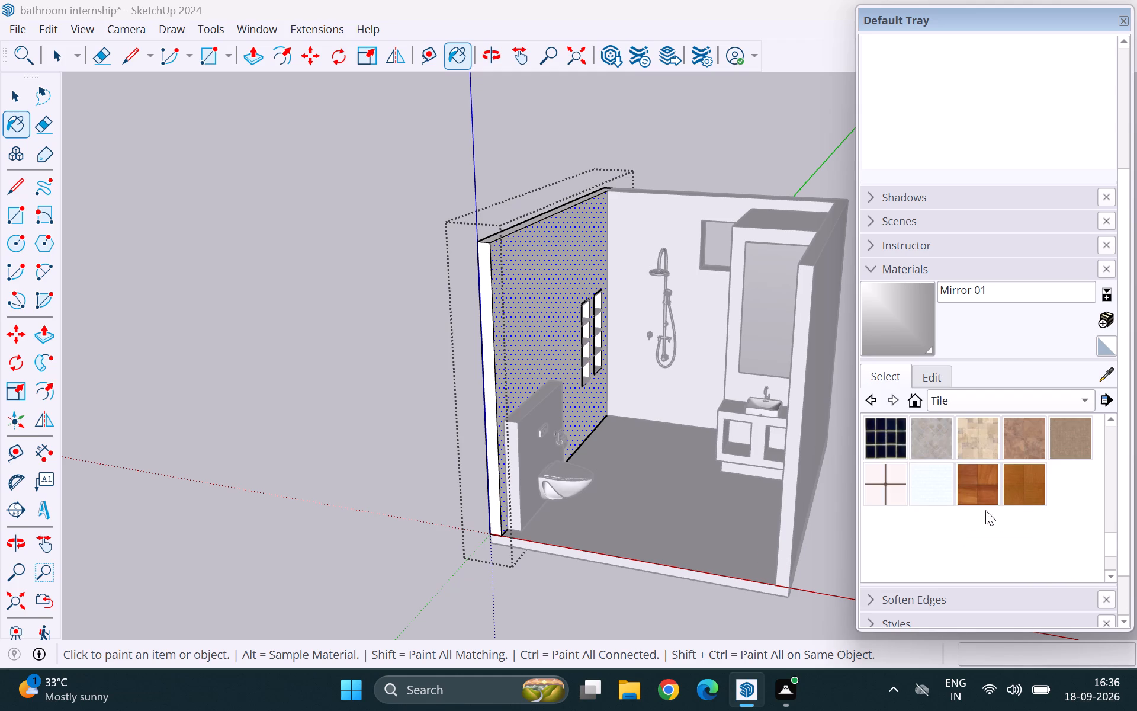
scroll(985, 510, "up", 2)
left_click(945, 537)
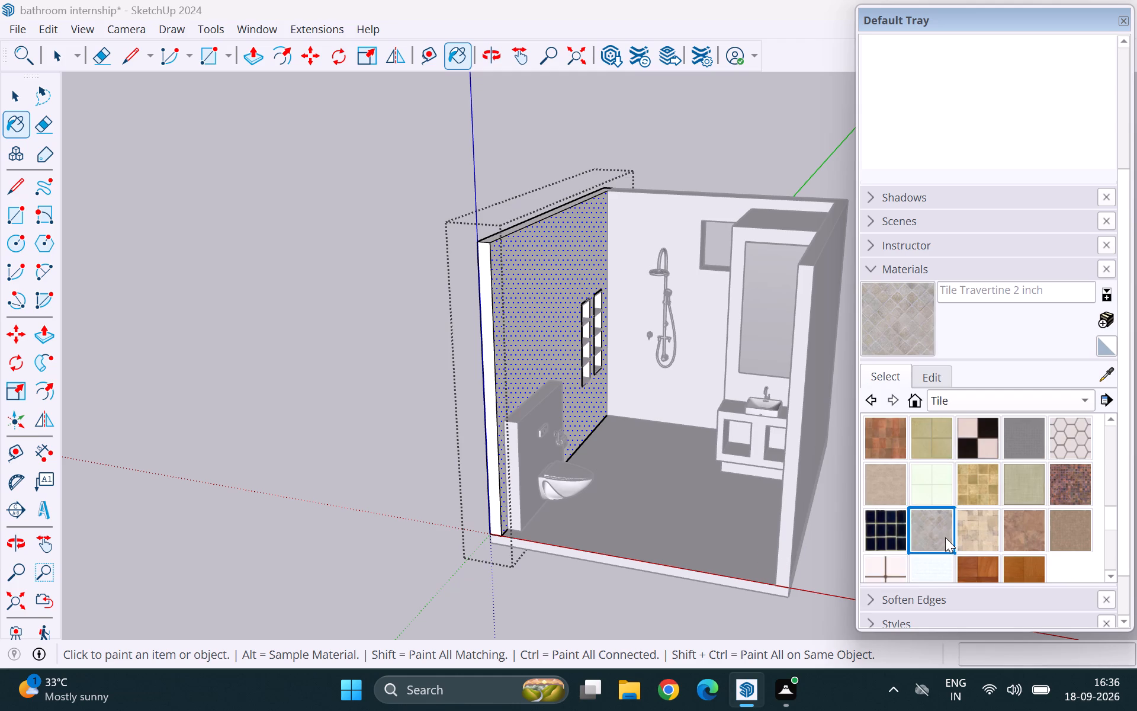
left_click(539, 336)
Set the Tile Travertine 2 inch texture size to 2' by 2'.
scroll(397, 396, "down", 2)
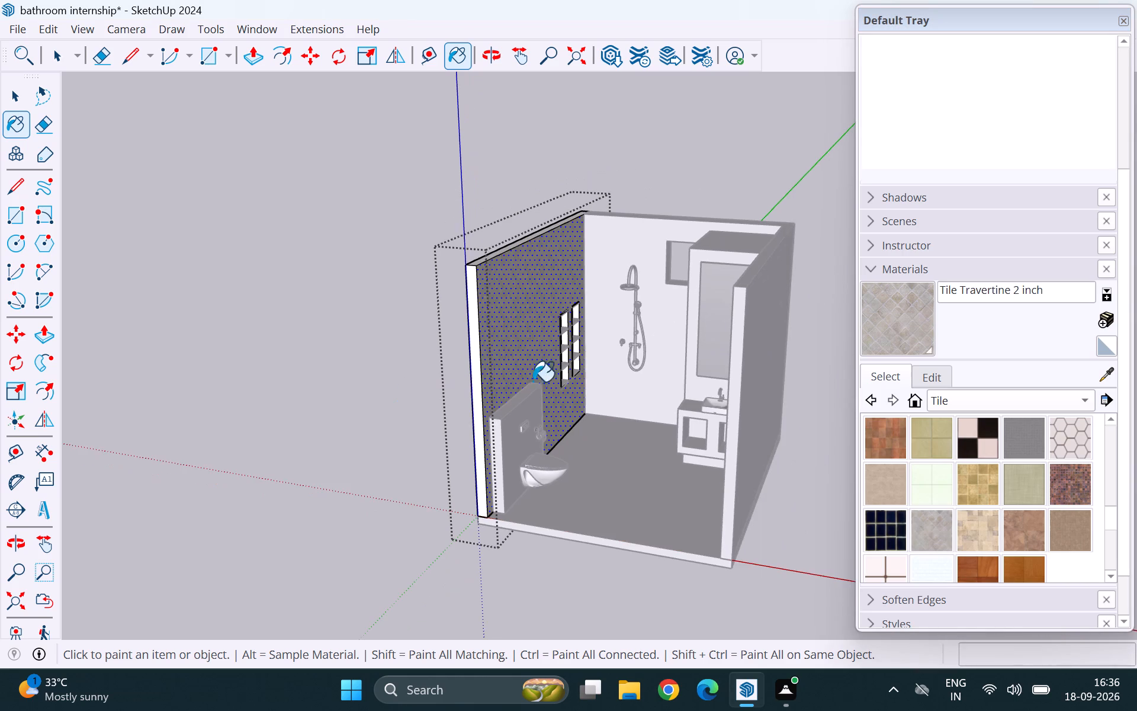
scroll(563, 310, "up", 4)
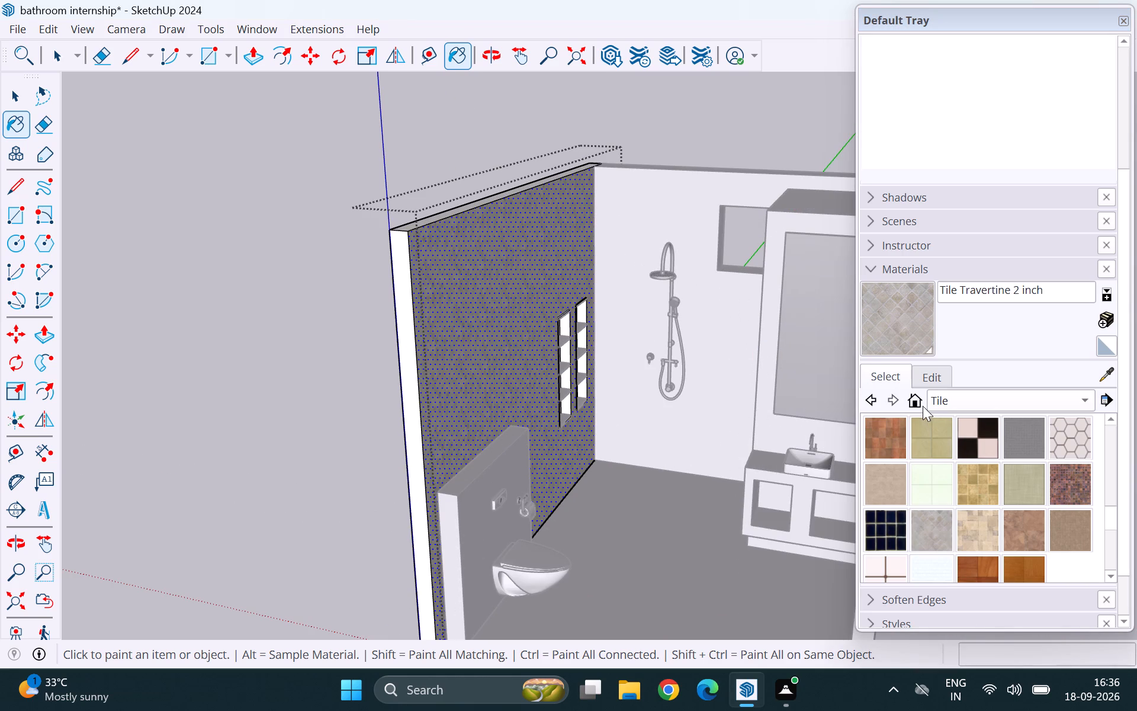
left_click(917, 399)
left_click(918, 400)
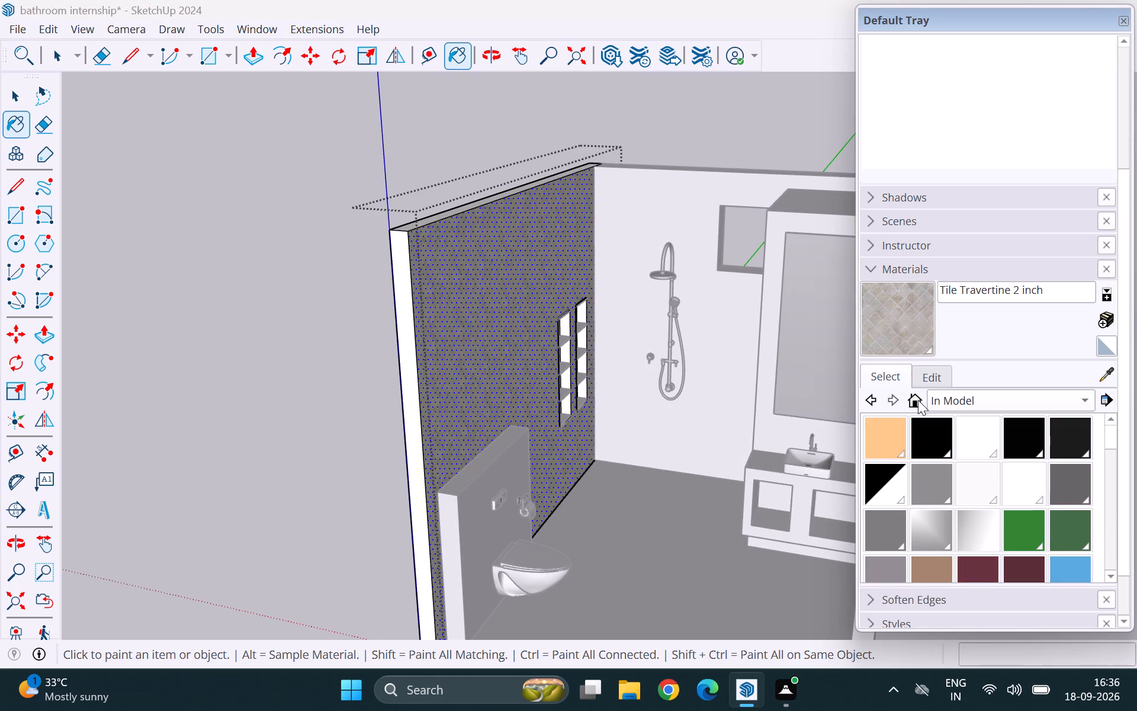
left_click(875, 398)
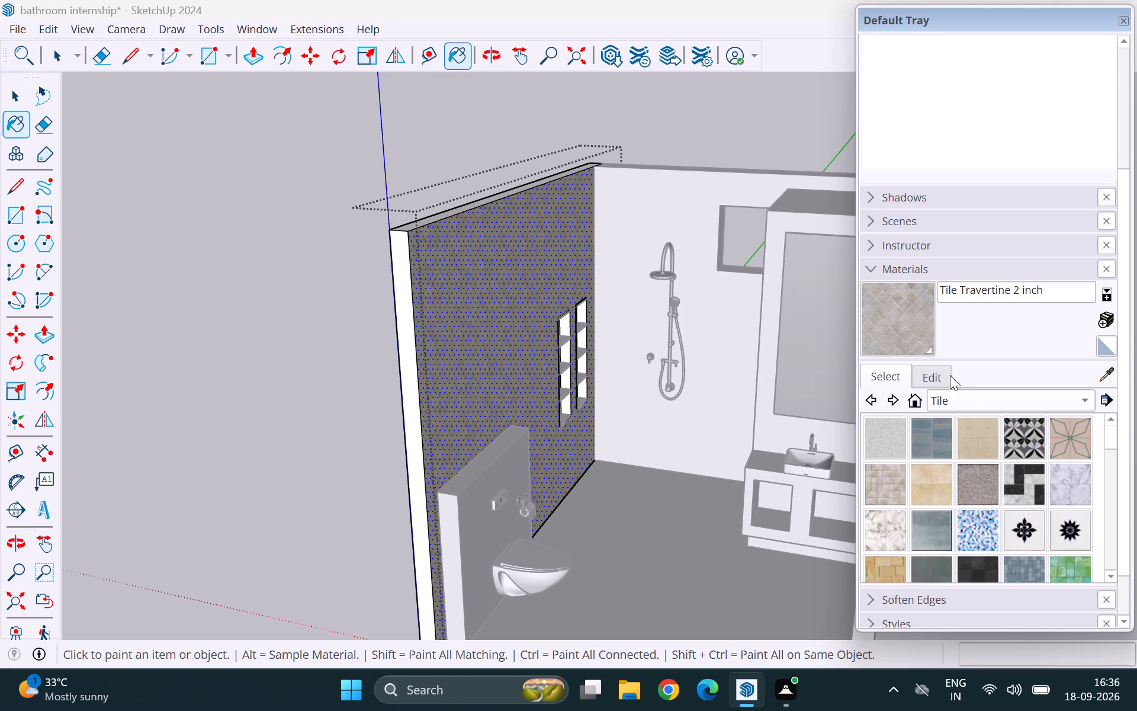
left_click(939, 378)
scroll(968, 502, "down", 3)
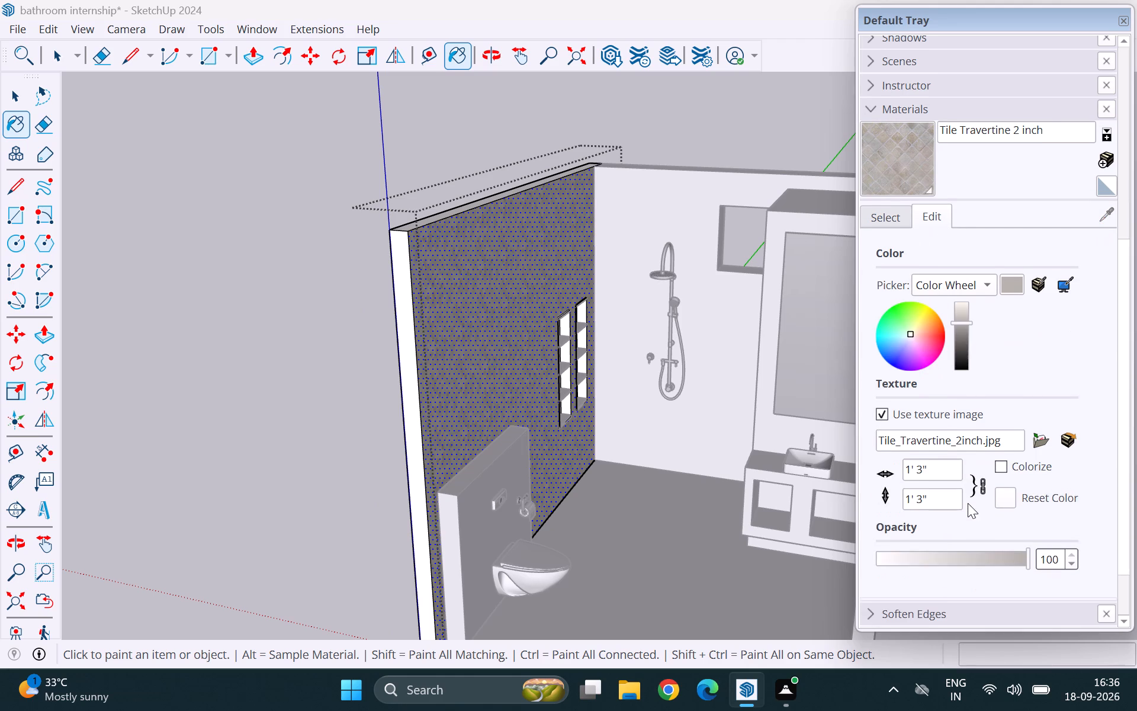
scroll(968, 503, "down", 1)
middle_click_drag(689, 474, 532, 487)
scroll(939, 424, "up", 3)
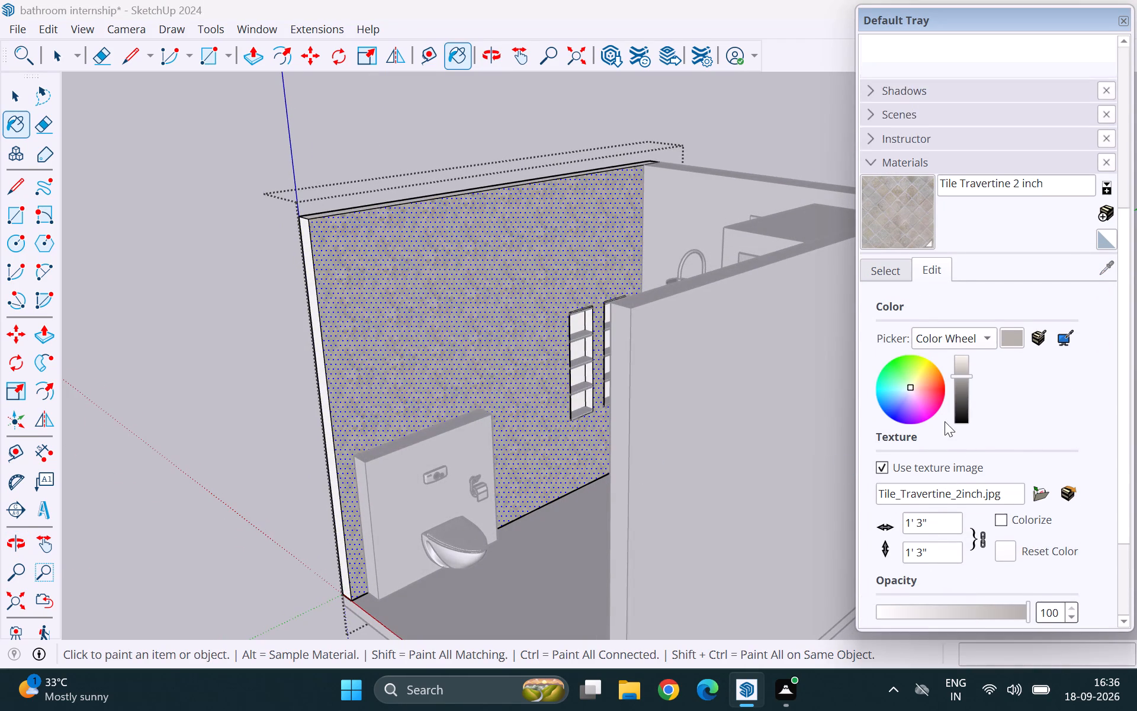
scroll(945, 415, "down", 2)
left_click(940, 467)
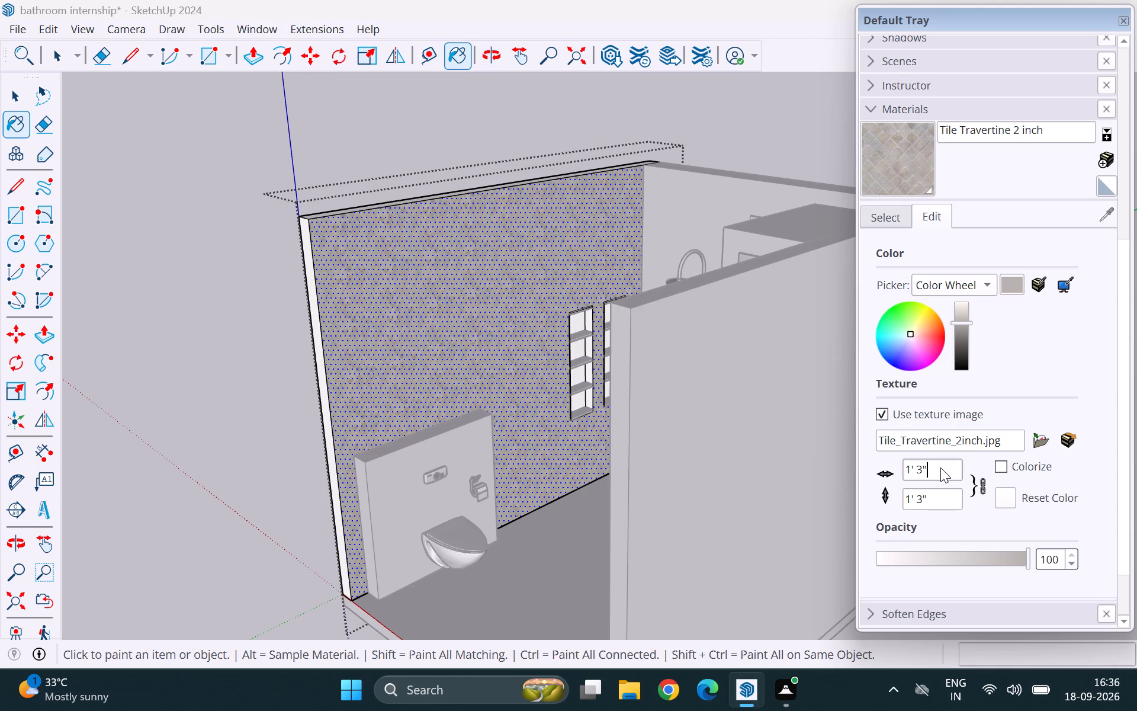
key("BackSpace")
key("BackSpace")
key("BackSpace")
key("BackSpace")
key("BackSpace")
type("2'")
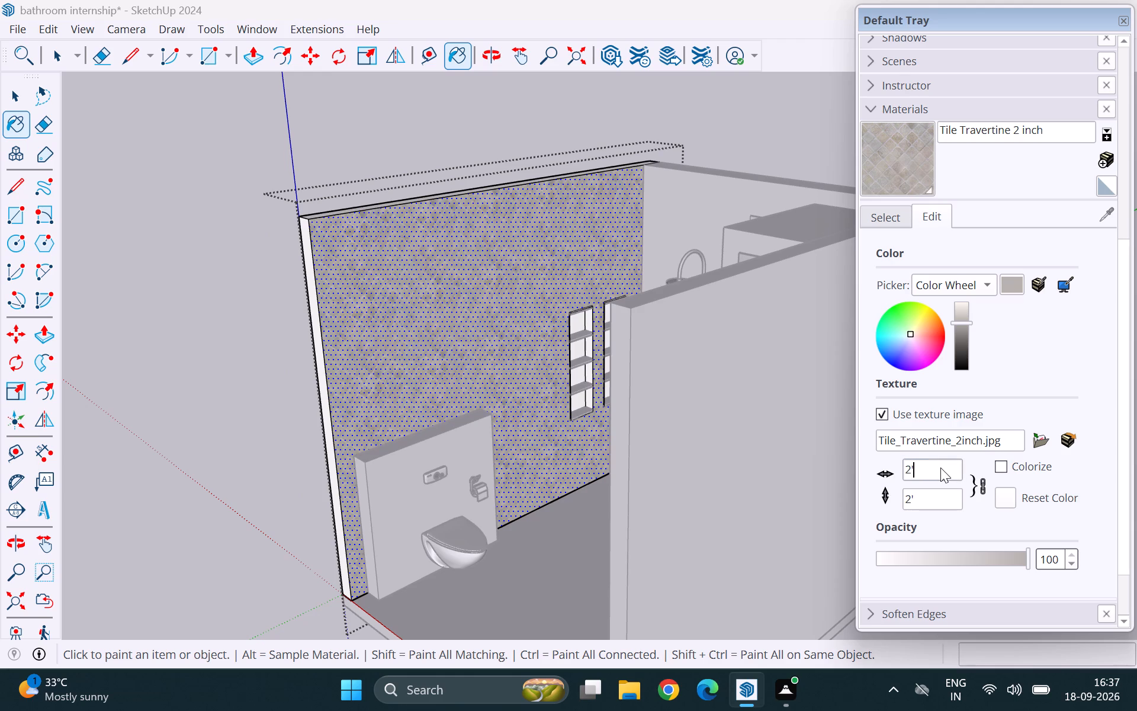
key("Return")
Stop editing the toilet-side wall and examine its rescaled tile pattern from afar and up close.
left_click(881, 219)
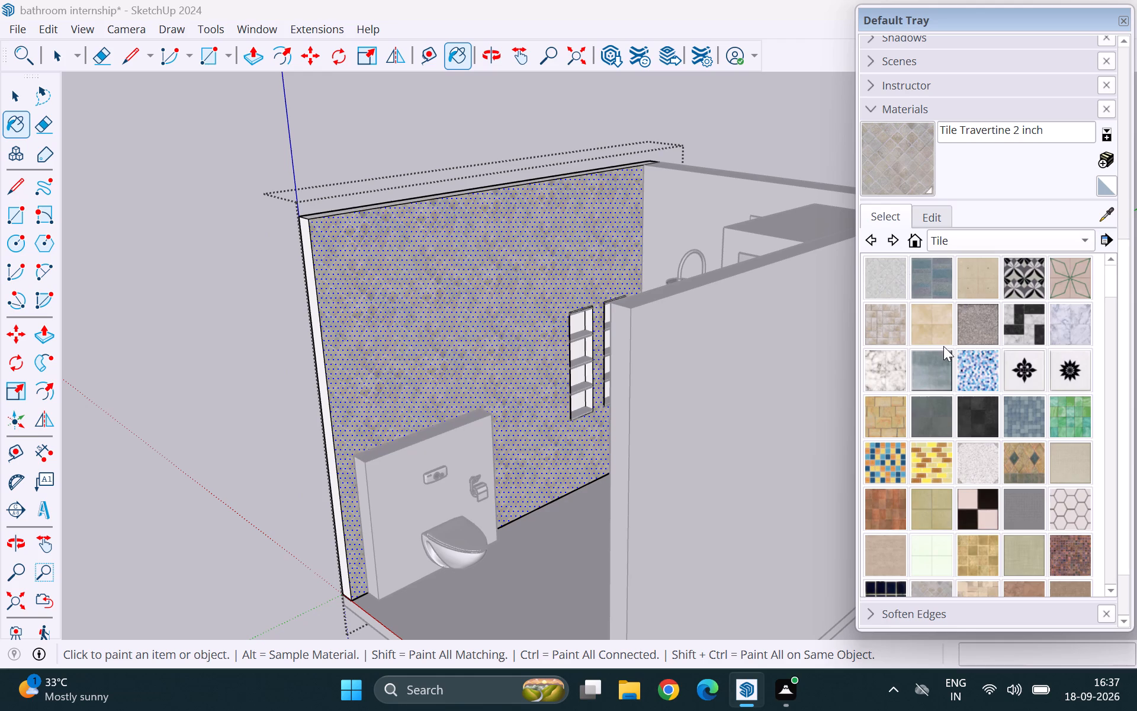
scroll(982, 450, "down", 5)
scroll(559, 461, "down", 8)
middle_click_drag(506, 492, 644, 494)
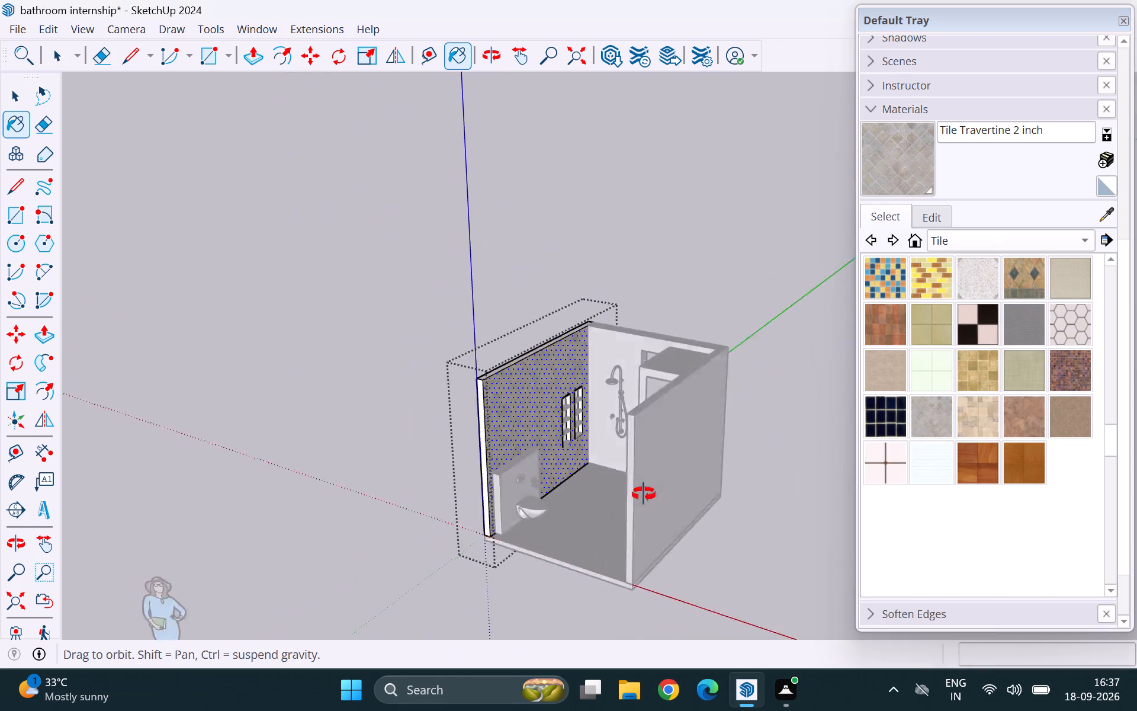
middle_click_drag(644, 494, 730, 508)
key("space")
left_click(745, 283)
middle_click_drag(622, 505, 298, 451)
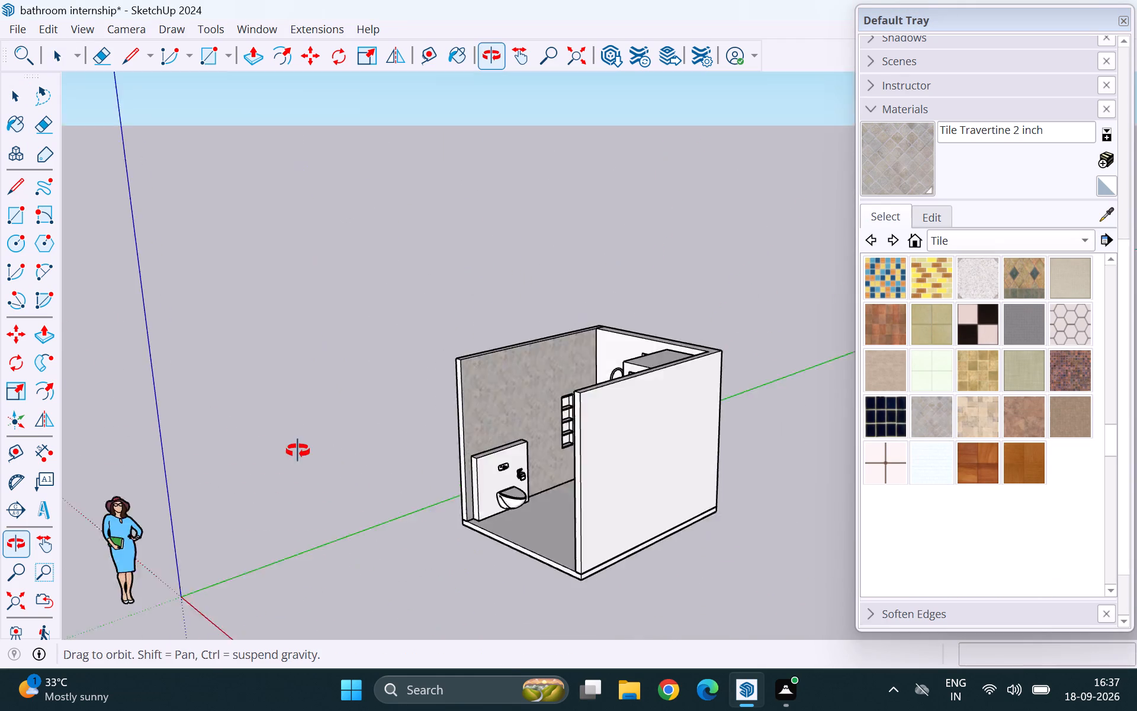
middle_click_drag(298, 451, 292, 447)
scroll(486, 358, "up", 5)
scroll(503, 412, "up", 3)
scroll(417, 435, "down", 6)
scroll(426, 429, "up", 19)
scroll(429, 426, "down", 11)
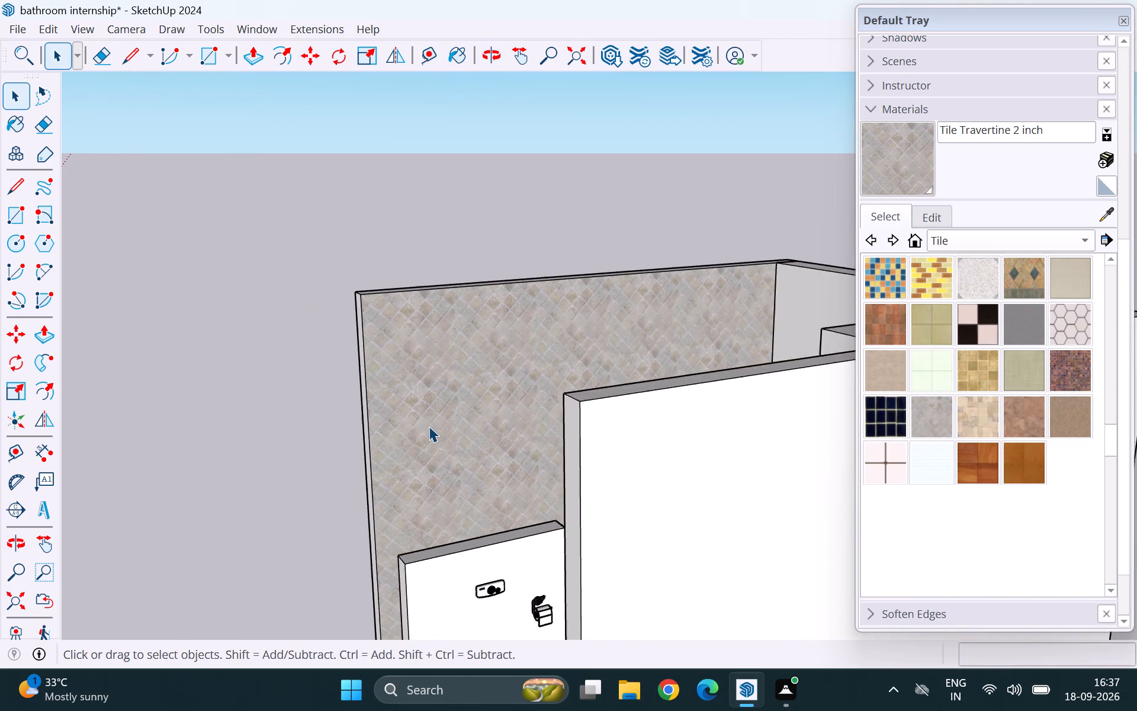
scroll(429, 426, "down", 10)
scroll(427, 468, "up", 1)
Paint the inner faces of the shower wall and vanity-side wall with Tile Travertine 2 inch sampled from the toilet-side wall.
middle_click_drag(432, 472, 866, 556)
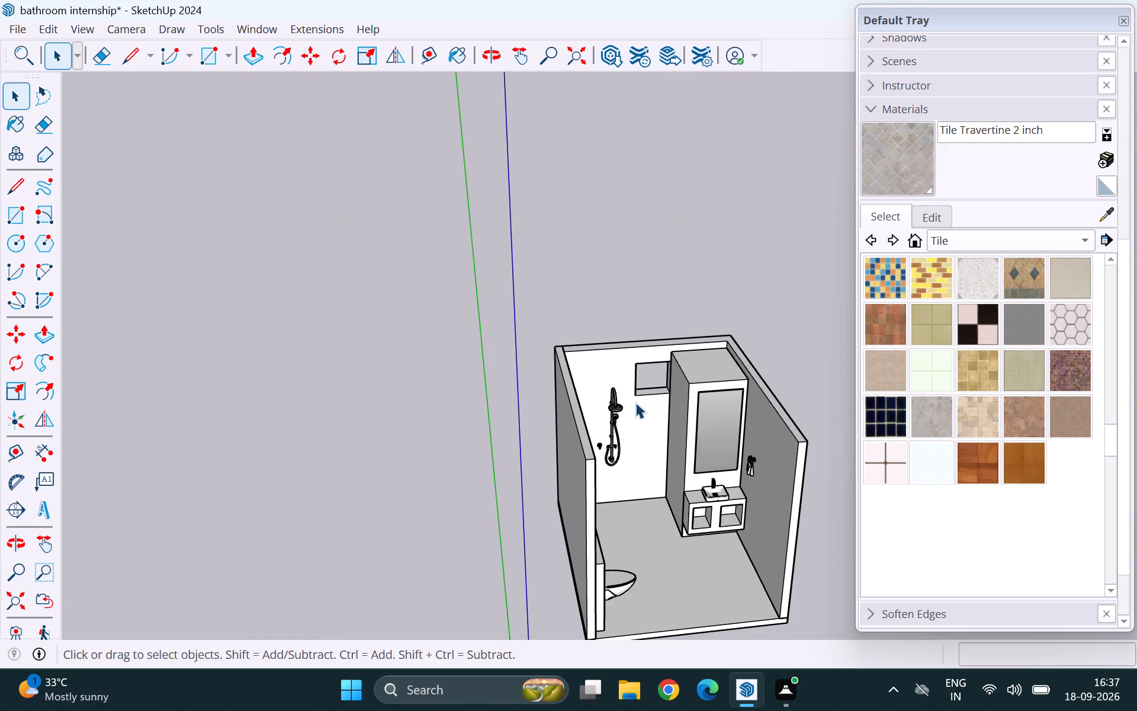
double_click(635, 402)
left_click(638, 407)
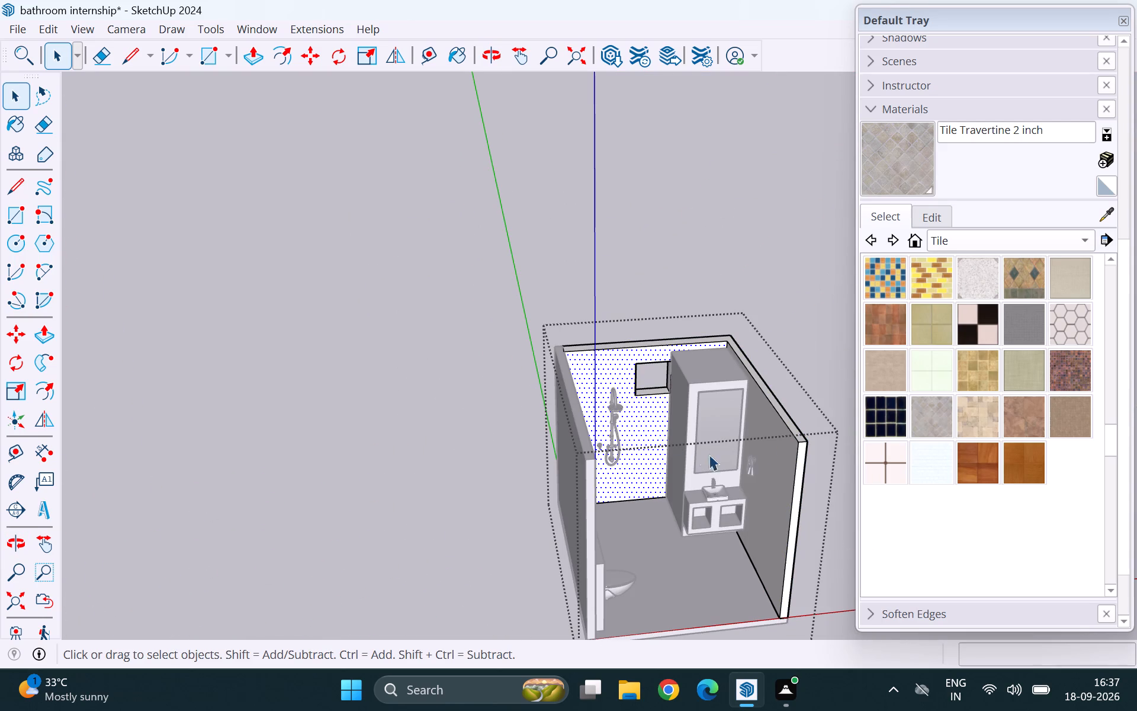
left_click(773, 450)
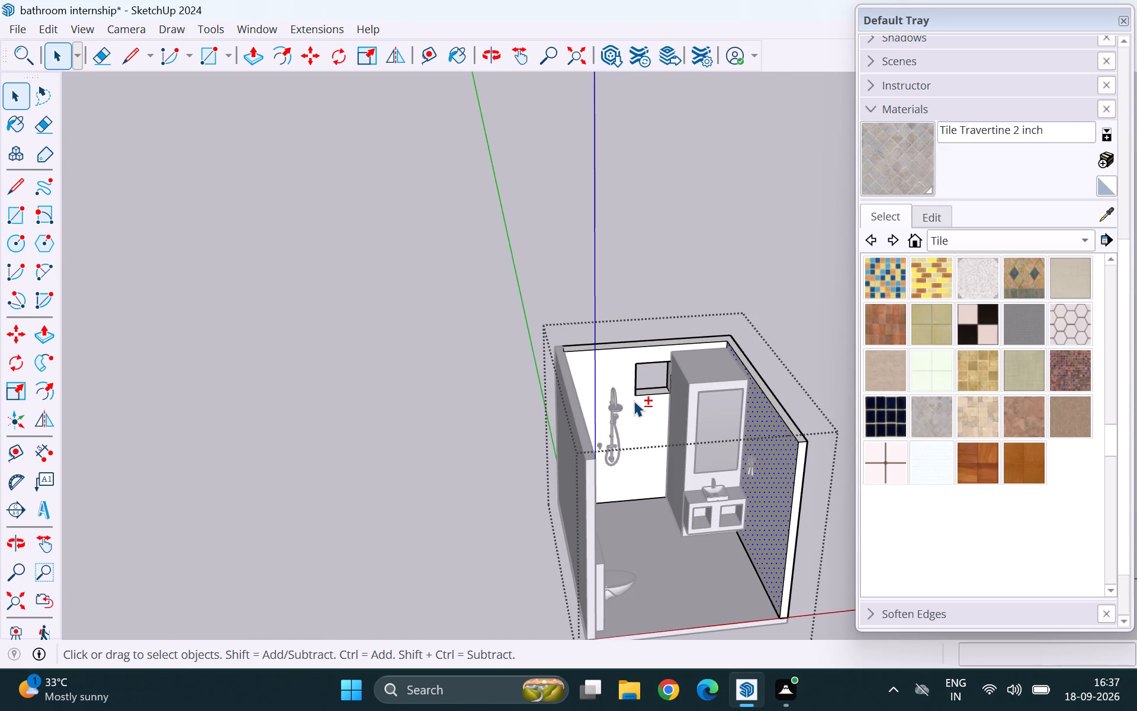
left_click(634, 401, "shift")
middle_click_drag(721, 440, 475, 429)
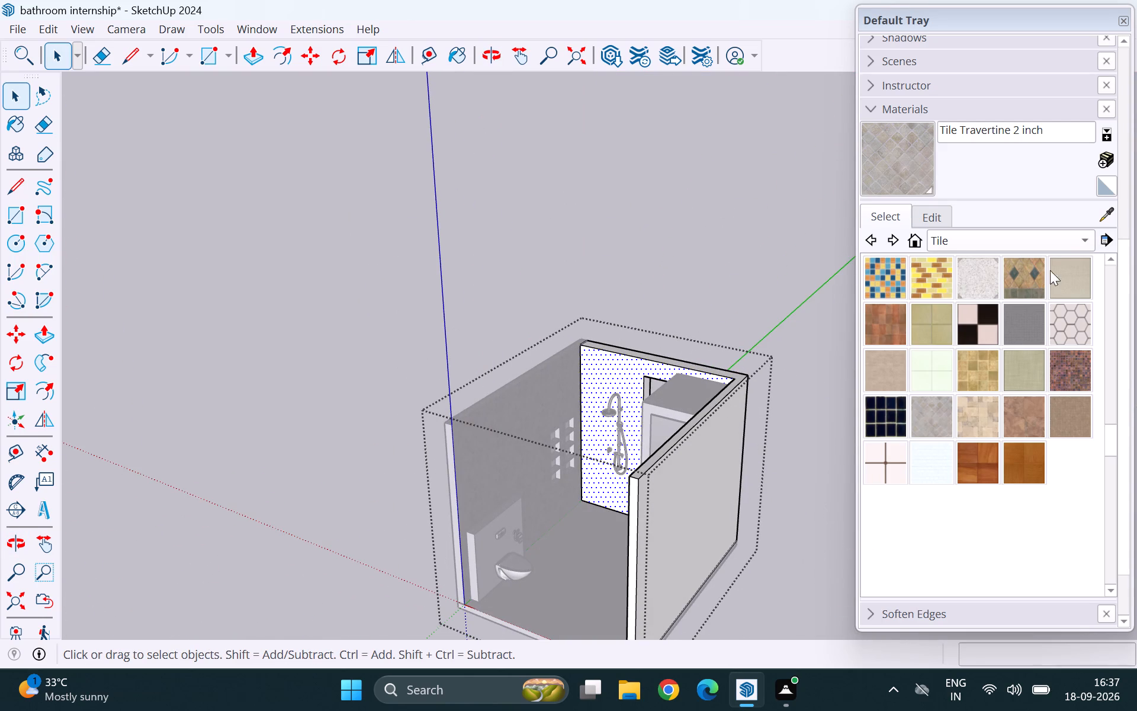
left_click(1104, 213)
left_click(547, 418)
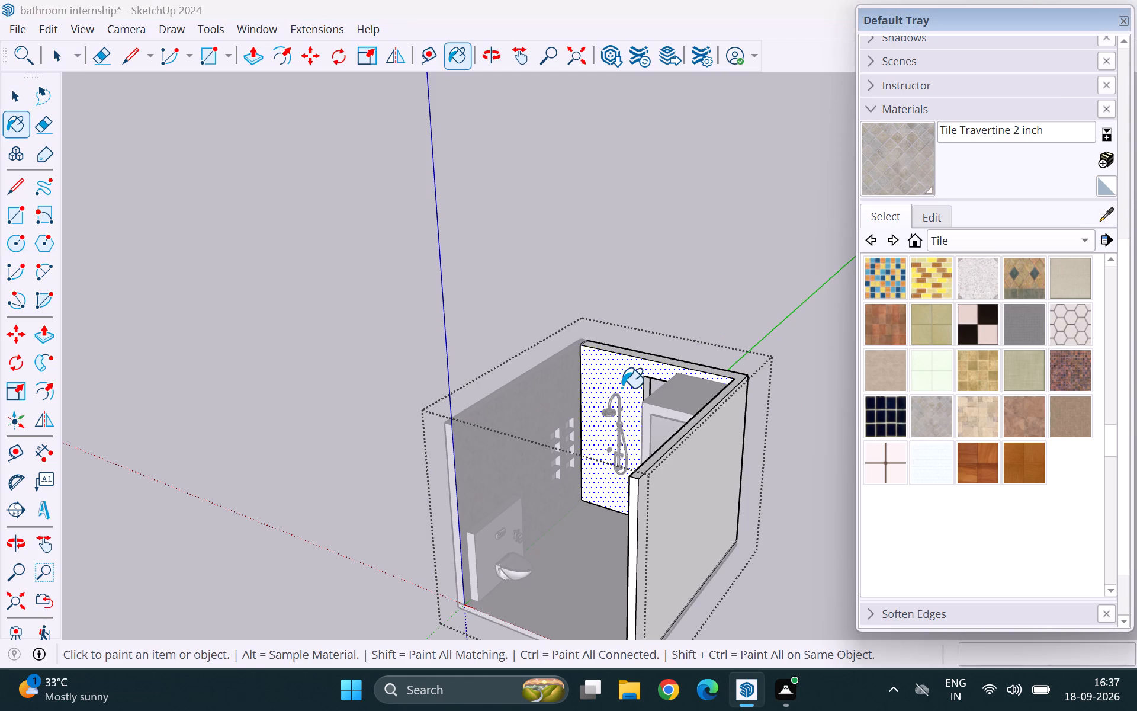
left_click(622, 388)
Stop editing the walls and examine the newly tiled shower and vanity-side walls up close and from several sides.
scroll(586, 419, "down", 6)
middle_click_drag(562, 457, 927, 501)
scroll(735, 449, "up", 2)
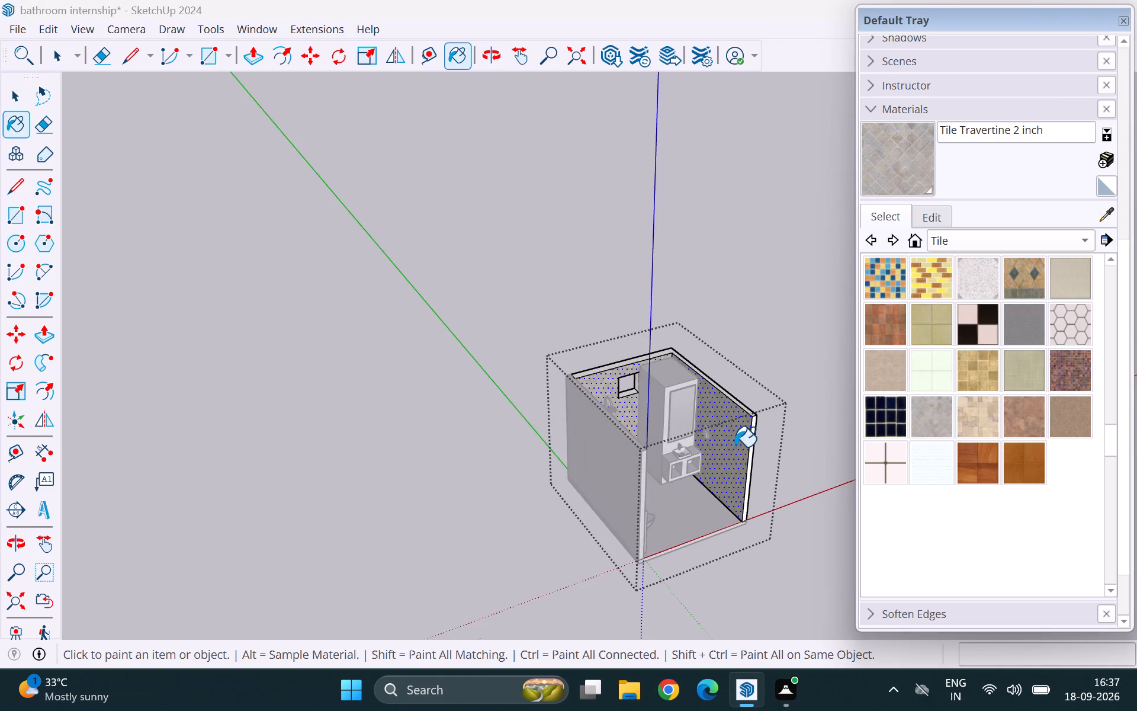
scroll(735, 447, "up", 15)
scroll(573, 408, "down", 4)
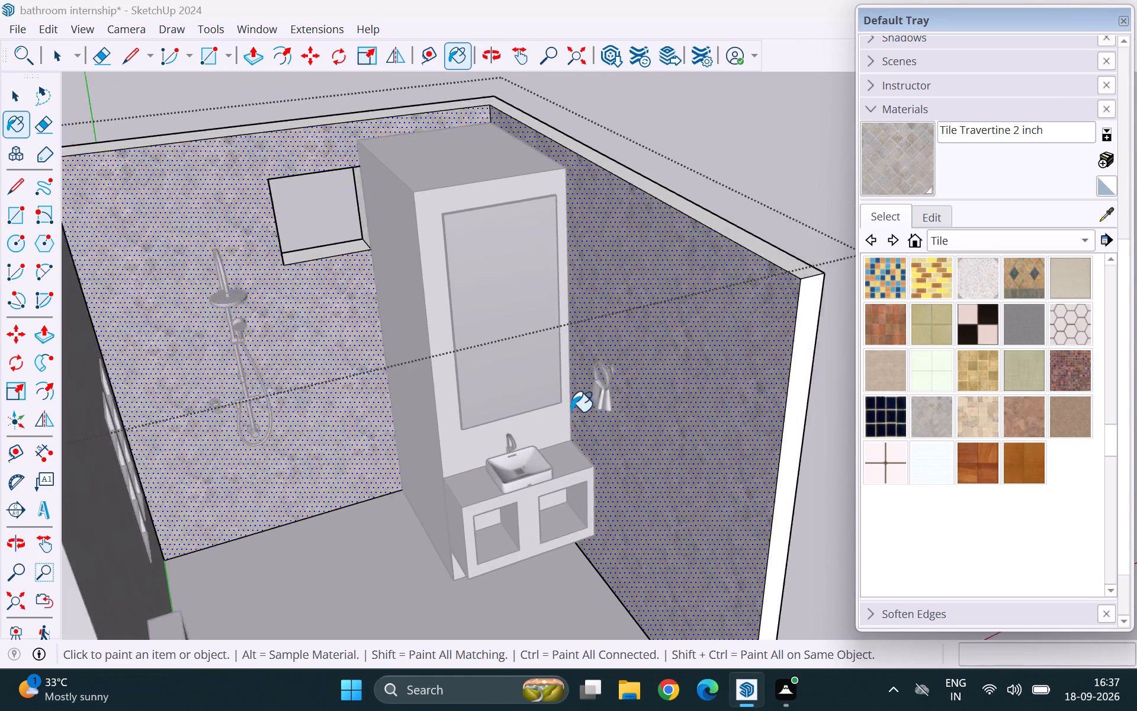
scroll(571, 412, "down", 8)
left_click(686, 287)
key("space")
left_click(686, 287)
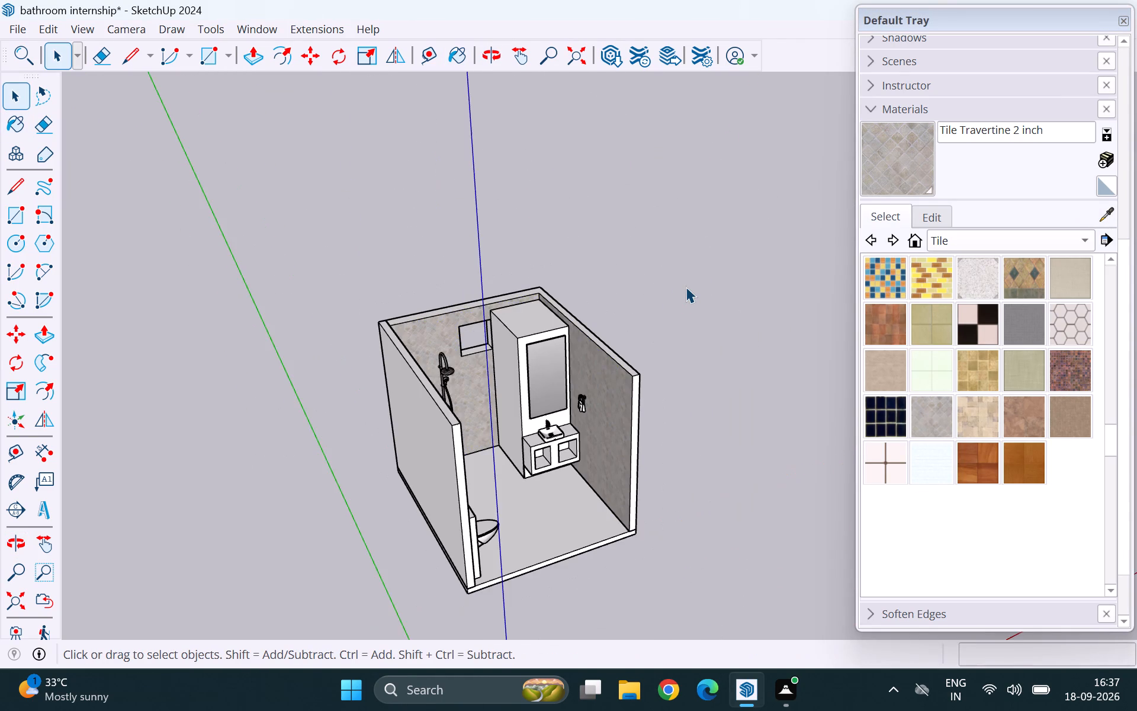
scroll(701, 386, "down", 1)
middle_click_drag(592, 418, 573, 297)
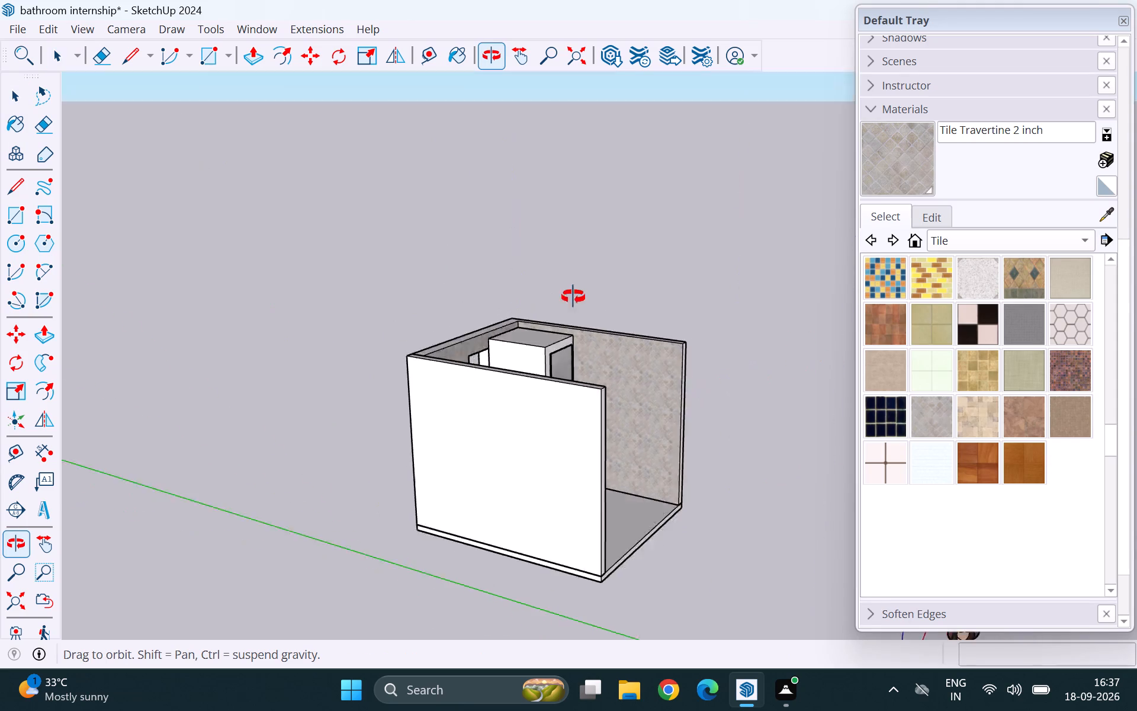
middle_click_drag(573, 297, 428, 377)
scroll(491, 437, "up", 5)
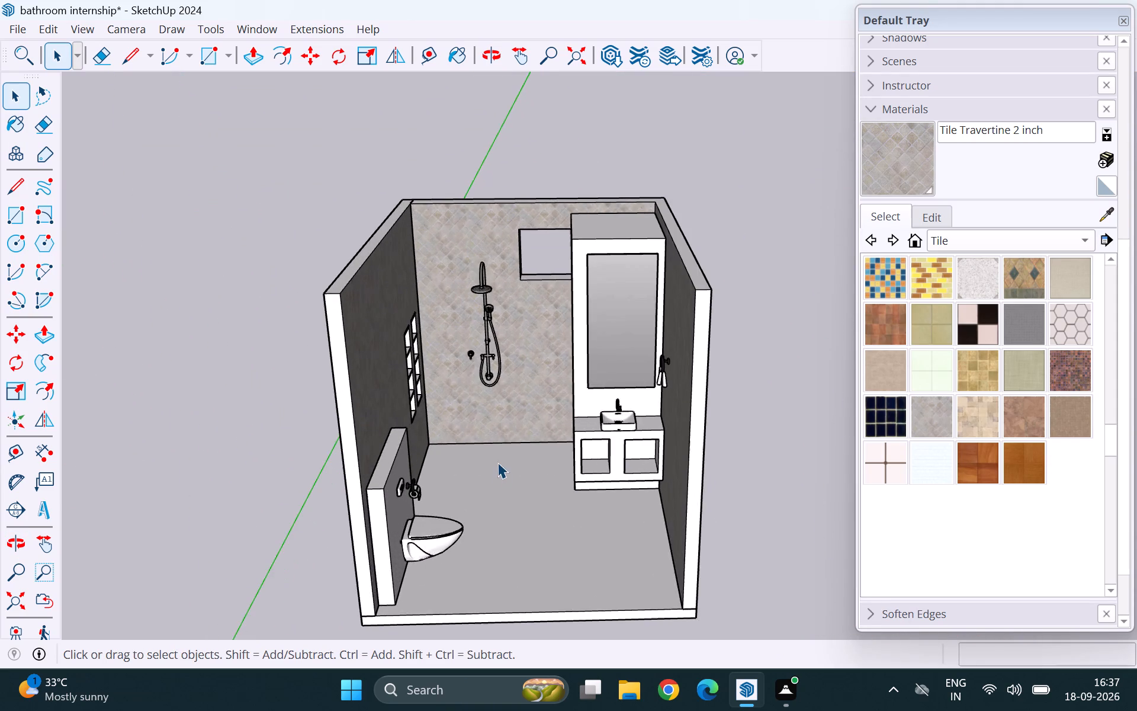
Paint the floor's top face with Basic Tile from the Tile material collection and stop editing the floor.
scroll(492, 421, "down", 5)
double_click(511, 492)
left_click(512, 492)
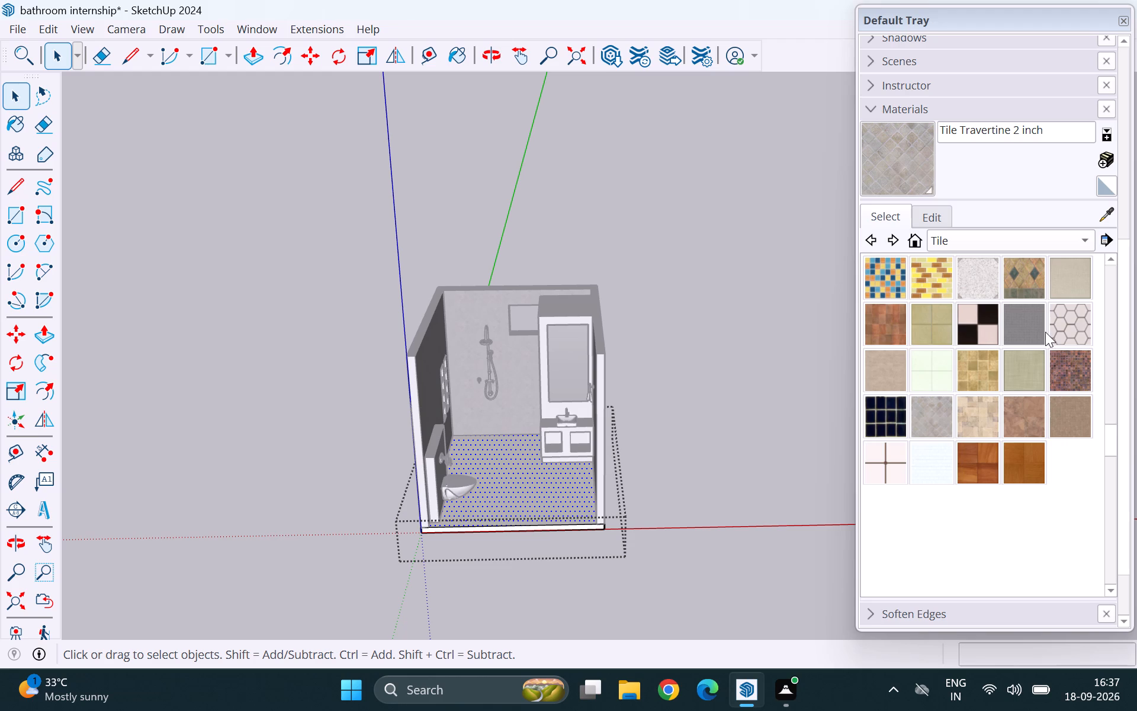
scroll(995, 357, "up", 4)
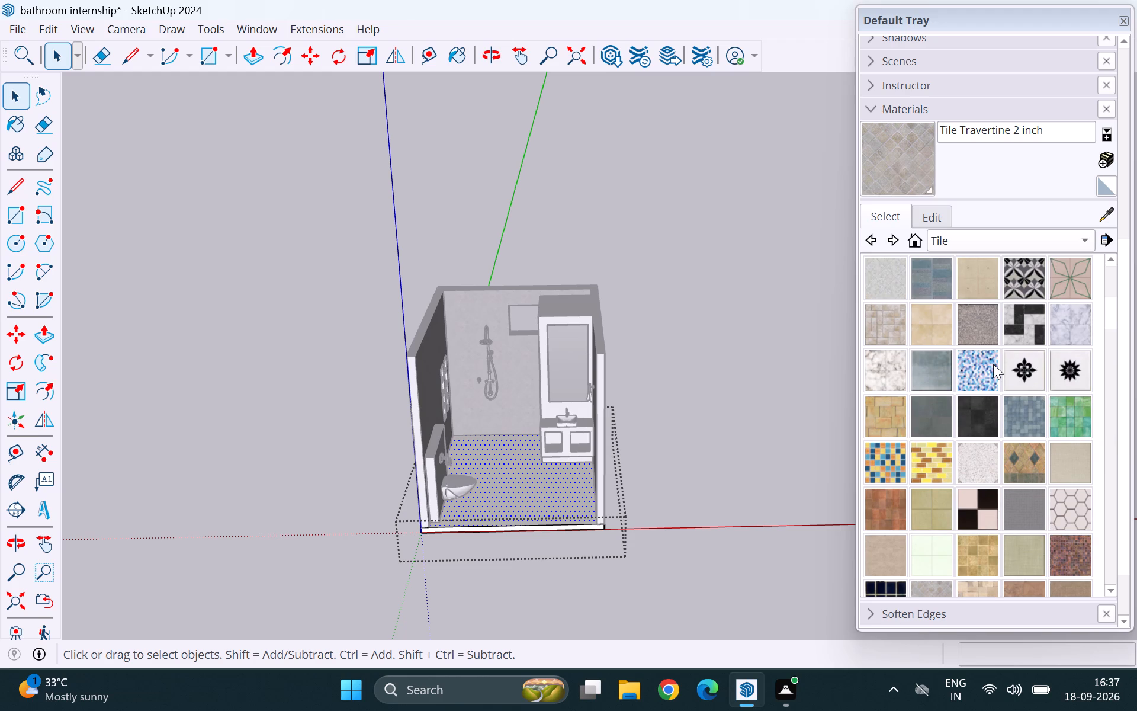
scroll(993, 364, "up", 4)
scroll(962, 401, "up", 3)
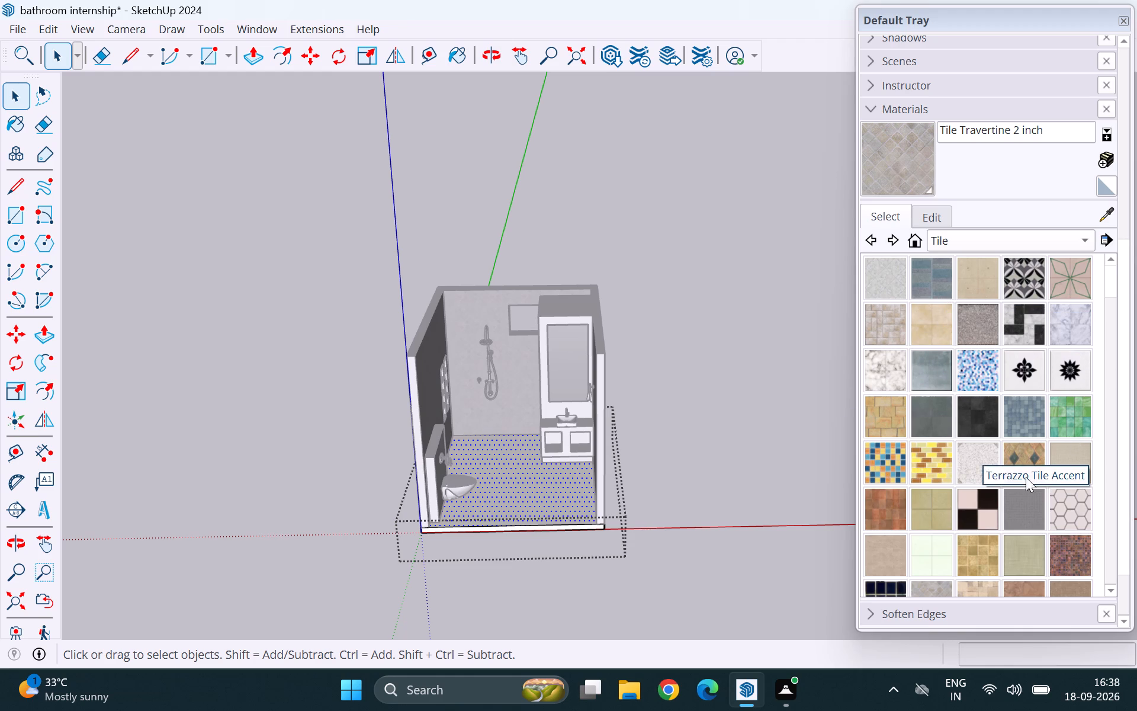
scroll(1035, 501, "down", 4)
scroll(1031, 503, "up", 3)
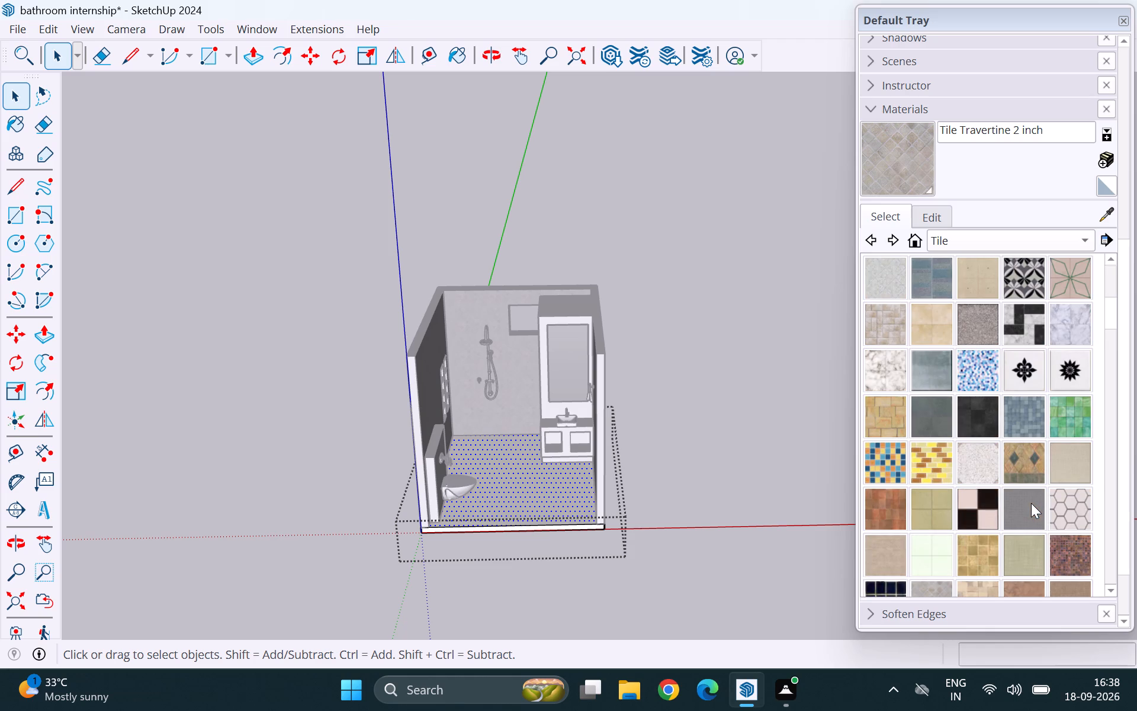
scroll(1022, 468, "up", 4)
left_click(891, 278)
left_click(519, 490)
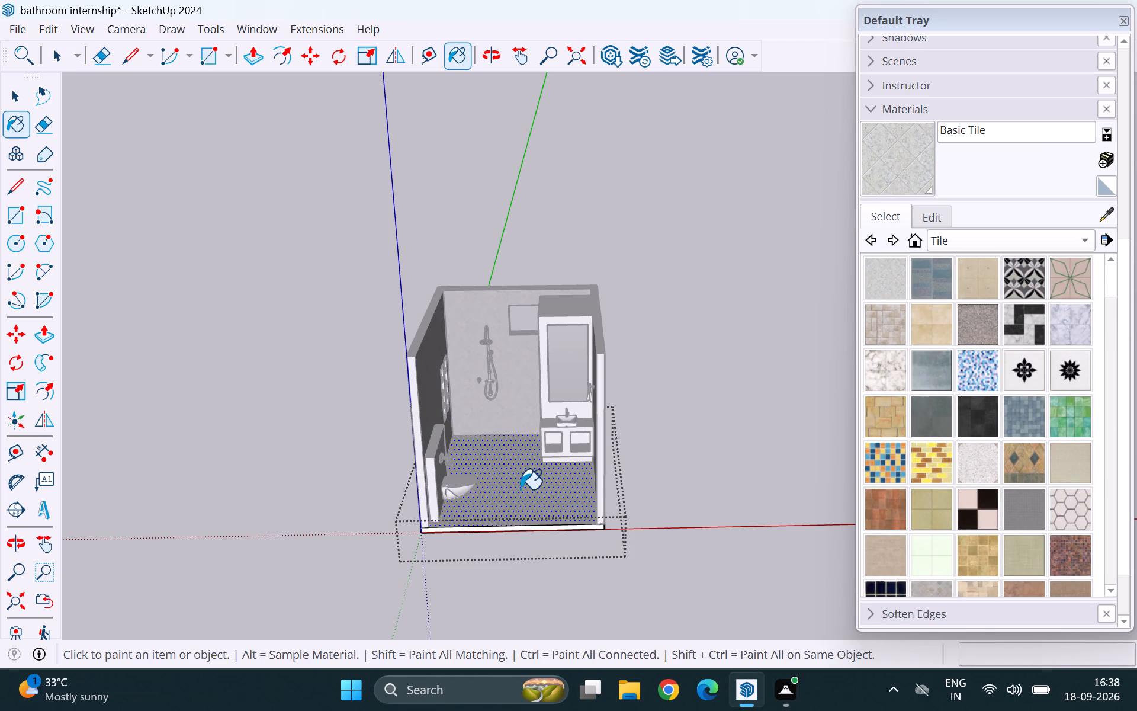
key("space")
left_click(753, 445)
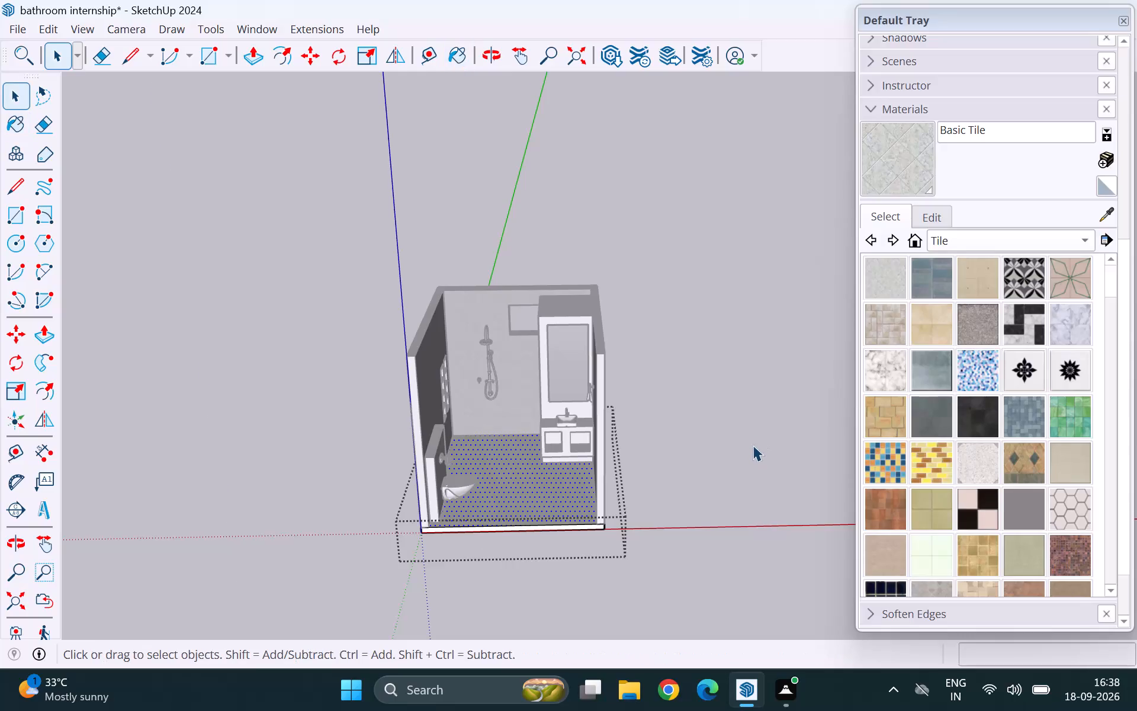
Set the floor's Basic Tile texture size to 5' by 5'.
scroll(476, 497, "up", 5)
middle_click_drag(550, 469, 539, 635)
scroll(538, 600, "up", 1)
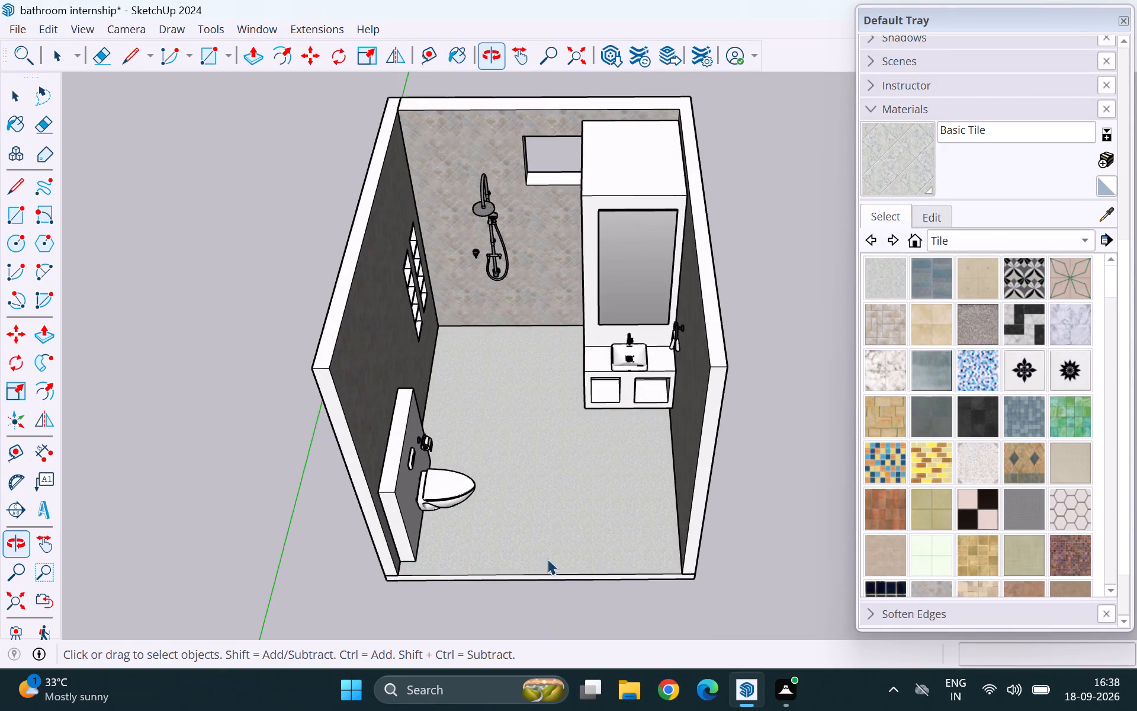
scroll(547, 505, "up", 10)
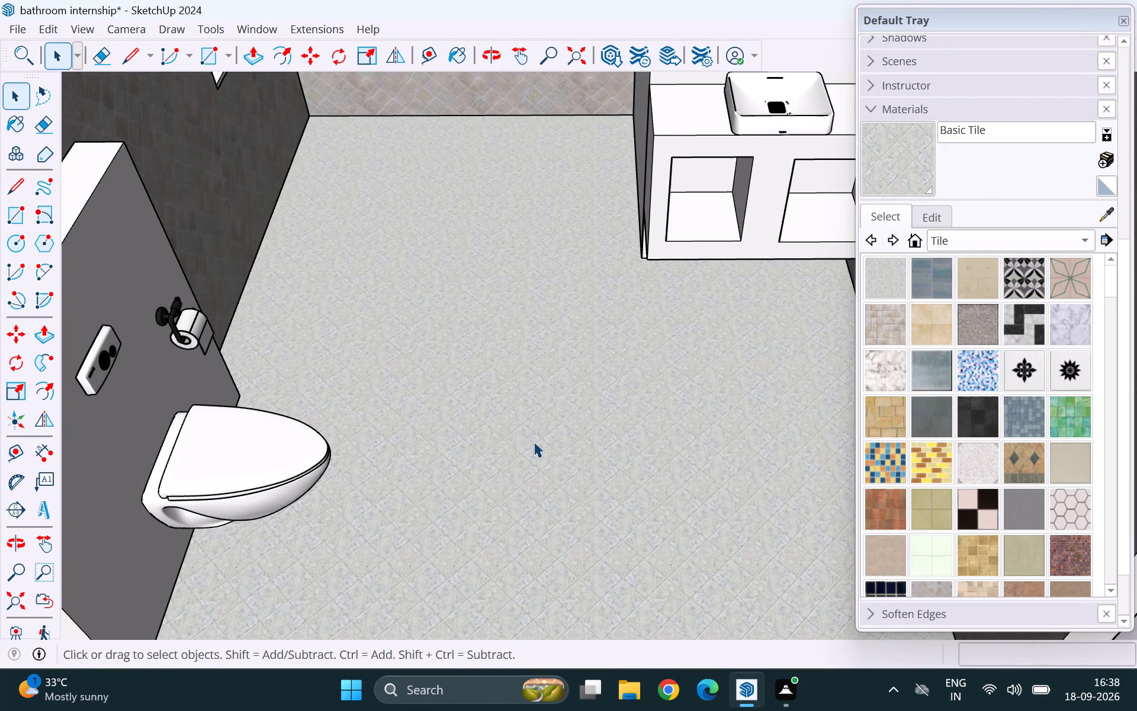
scroll(535, 443, "down", 5)
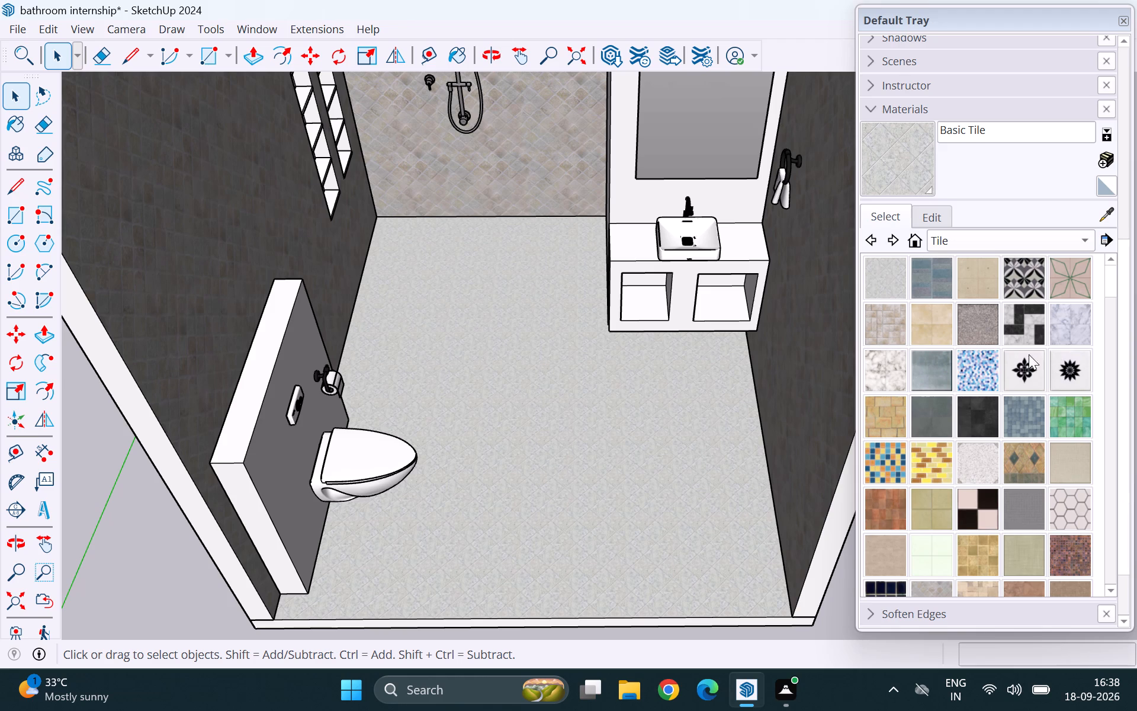
double_click(652, 405)
left_click(652, 405)
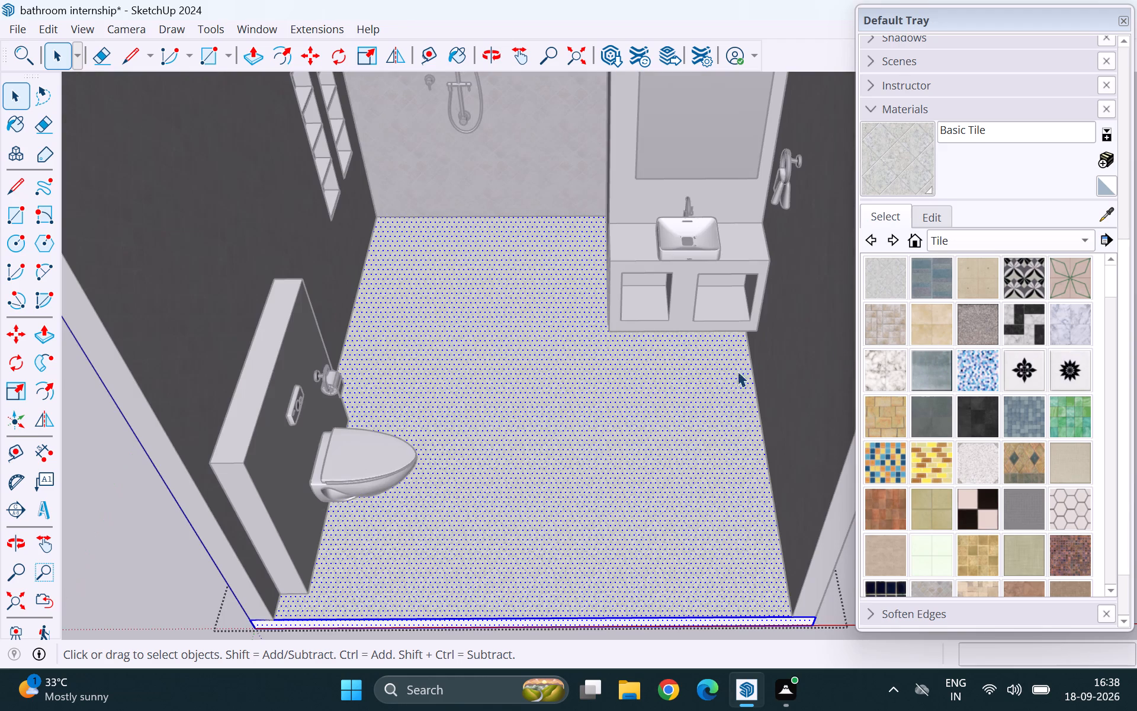
triple_click(658, 404)
scroll(551, 406, "down", 8)
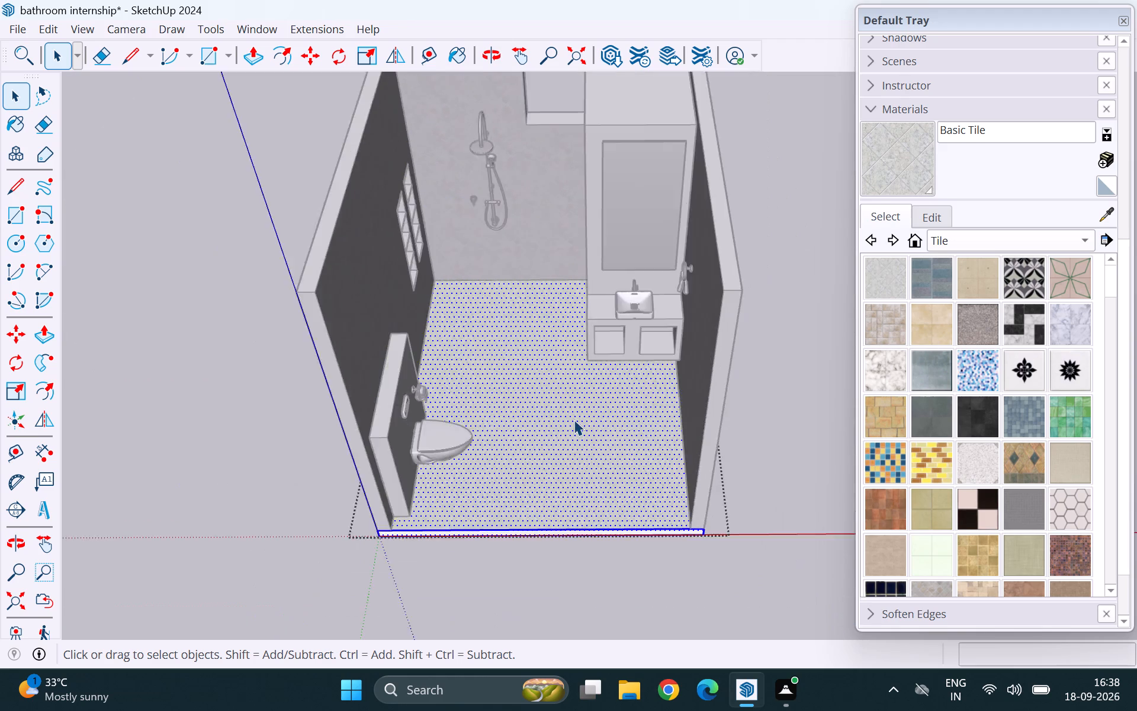
scroll(574, 419, "down", 2)
left_click(785, 390)
double_click(579, 443)
left_click(580, 441)
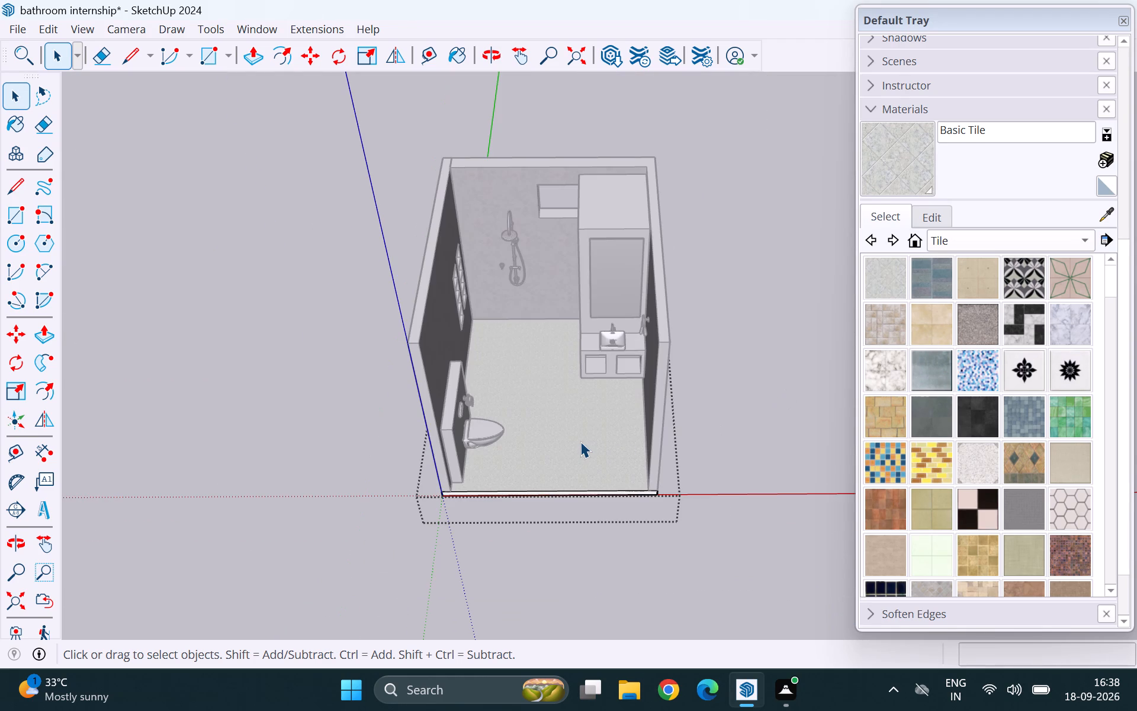
left_click(931, 215)
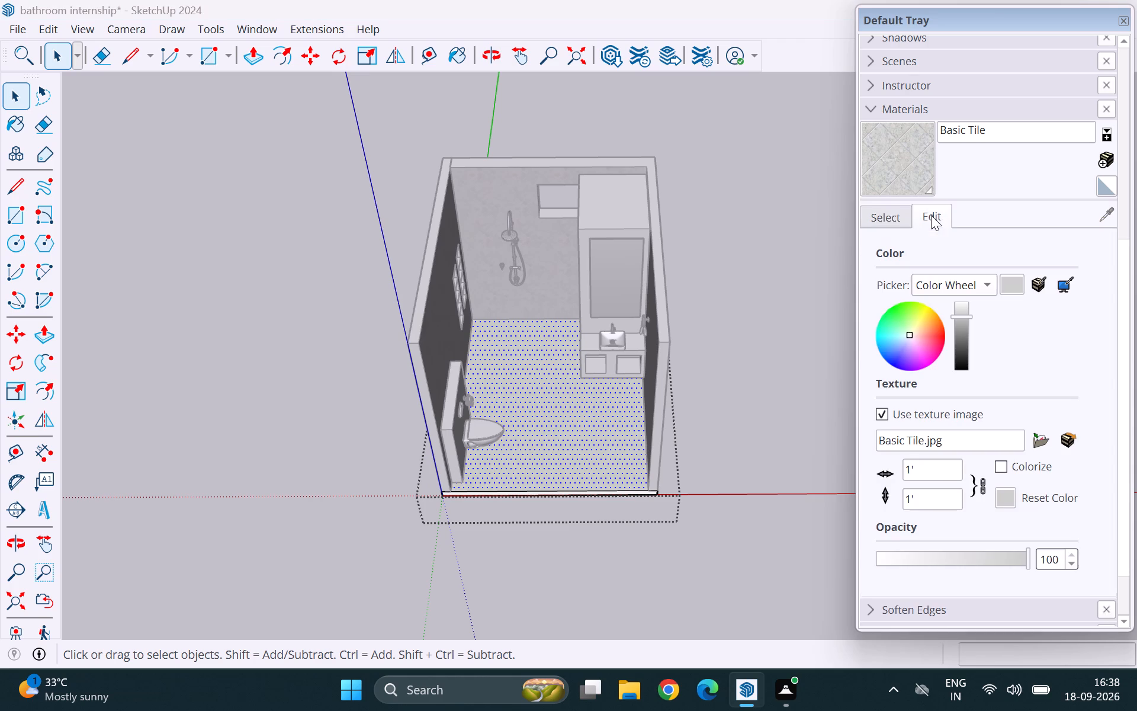
left_click(920, 466)
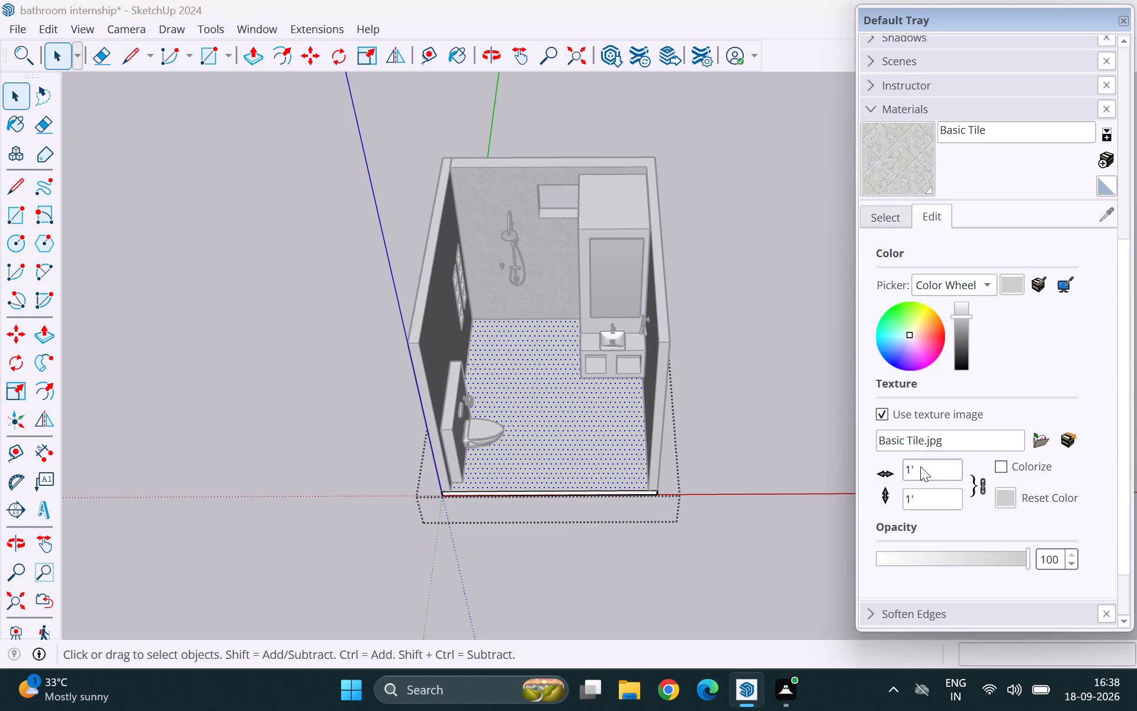
key("BackSpace")
key("BackSpace")
type("5'")
key("Return")
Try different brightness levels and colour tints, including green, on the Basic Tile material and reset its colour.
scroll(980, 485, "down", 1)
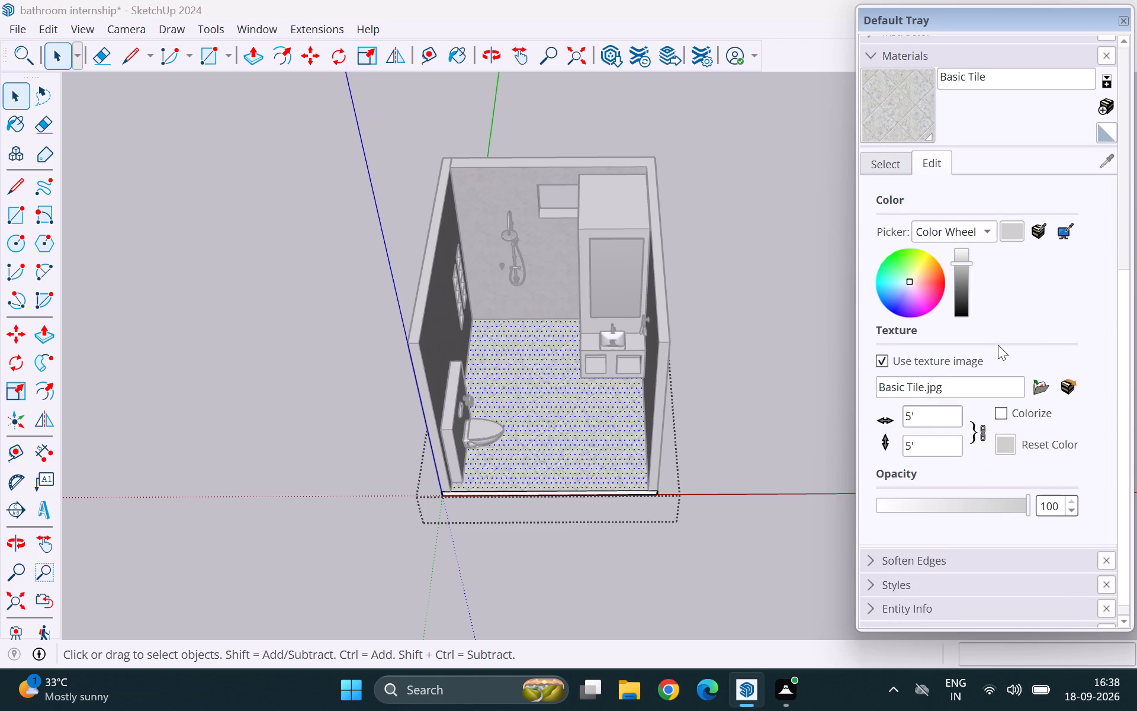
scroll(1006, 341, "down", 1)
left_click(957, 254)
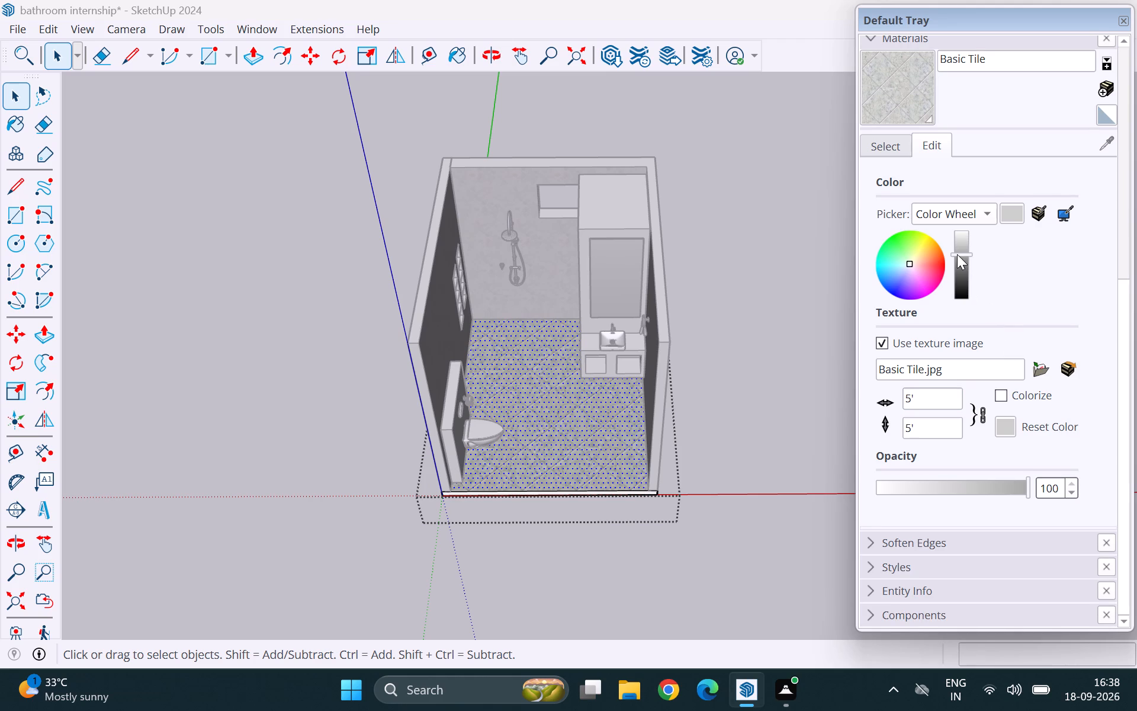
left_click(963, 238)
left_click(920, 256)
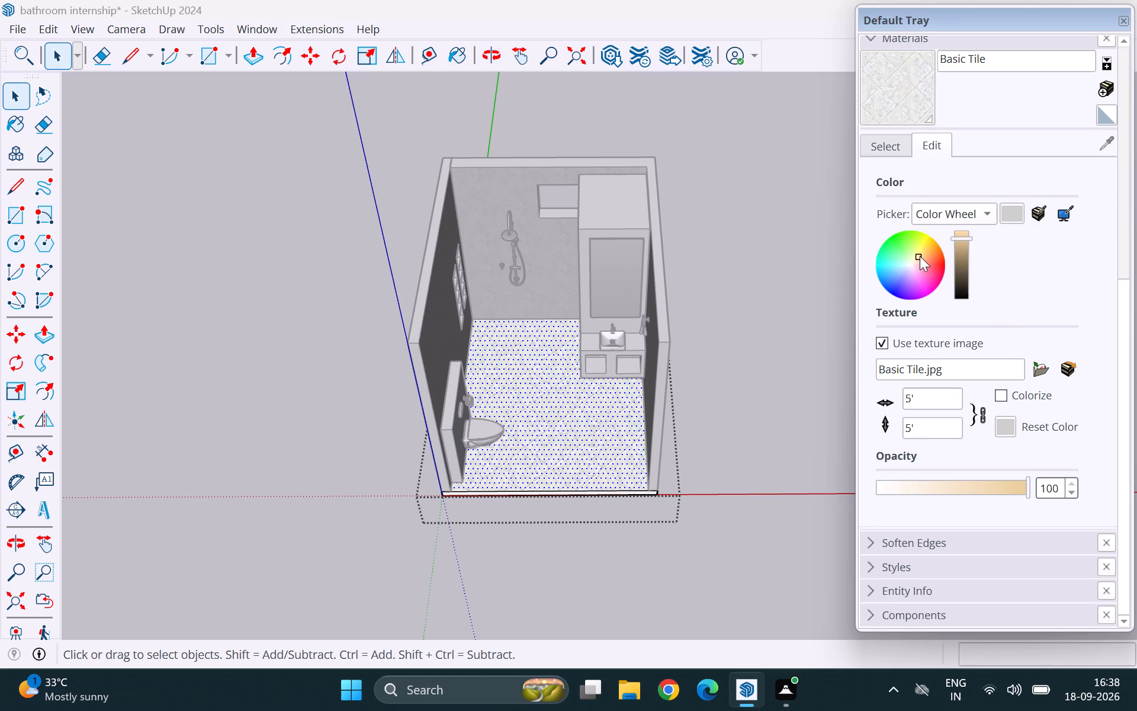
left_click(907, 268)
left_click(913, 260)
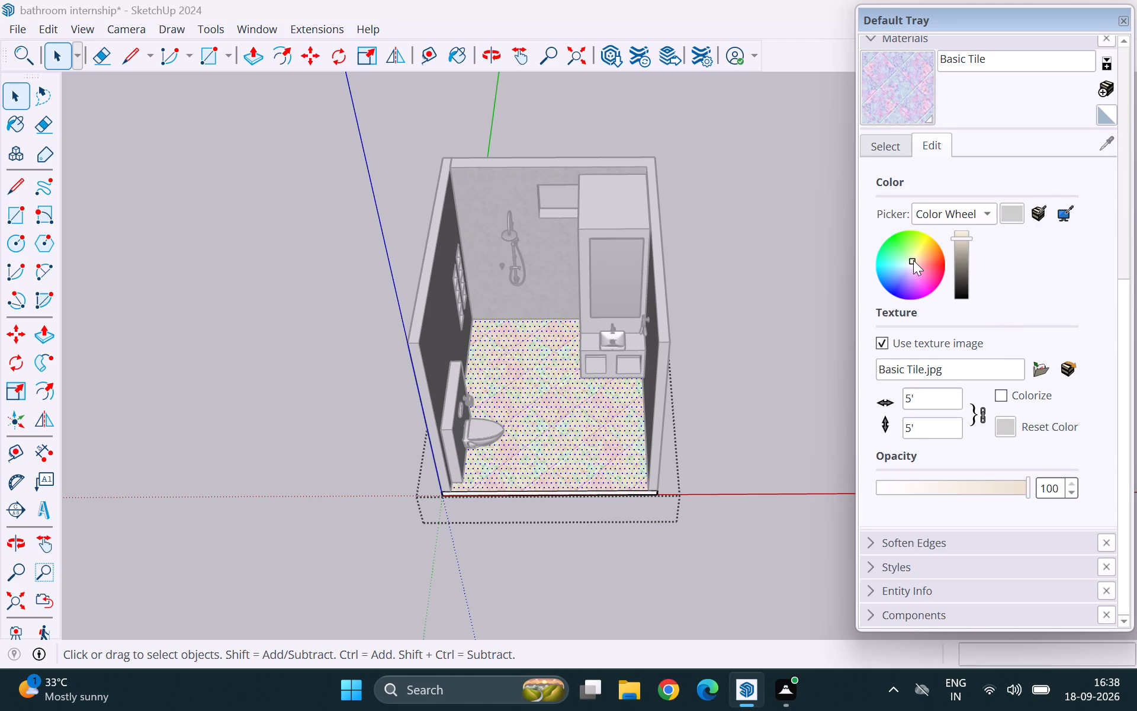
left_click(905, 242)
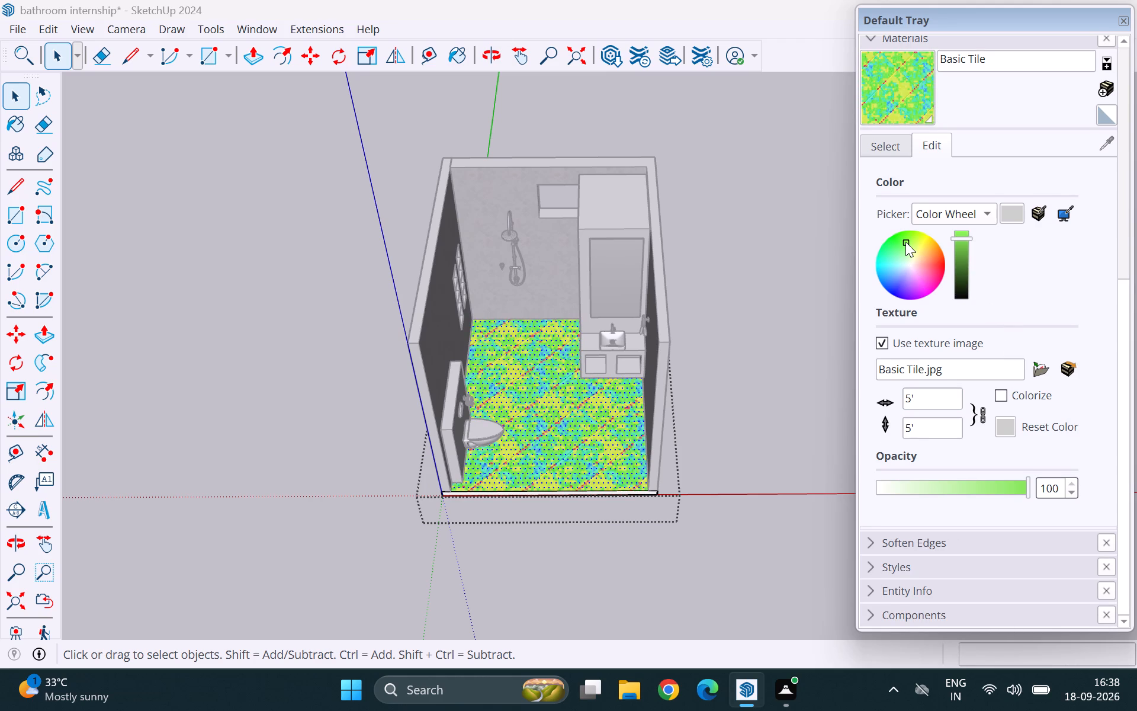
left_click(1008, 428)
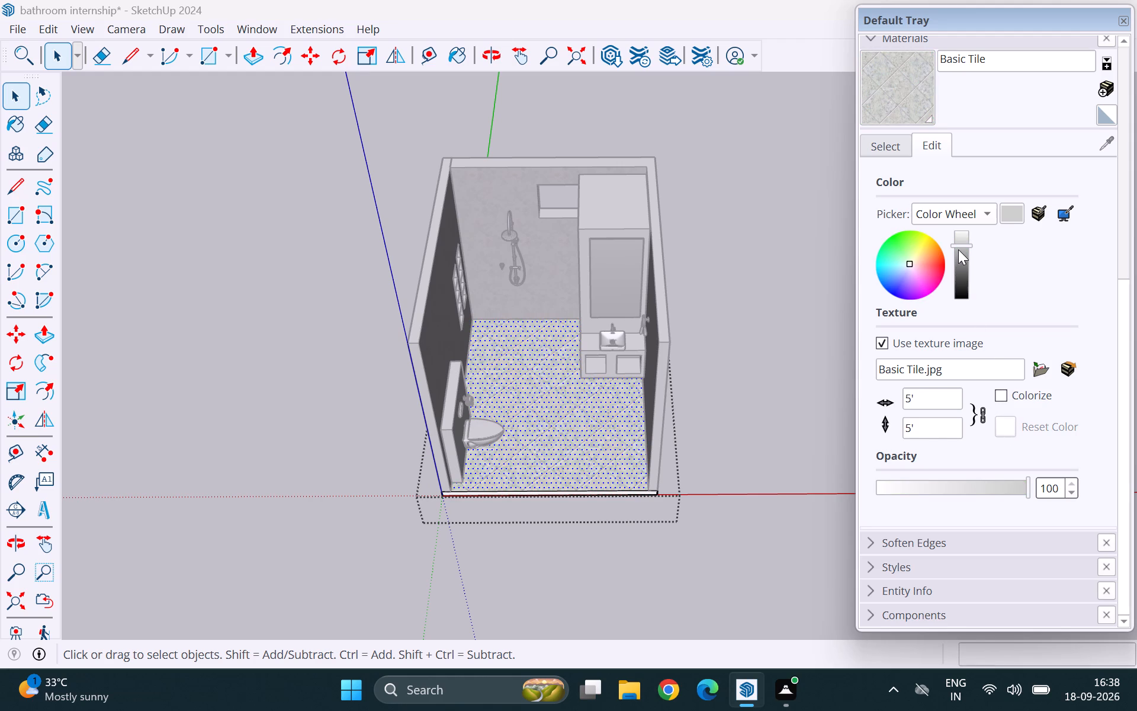
Darken the floor's Basic Tile material to a medium grey.
left_click(958, 249)
left_click(961, 258)
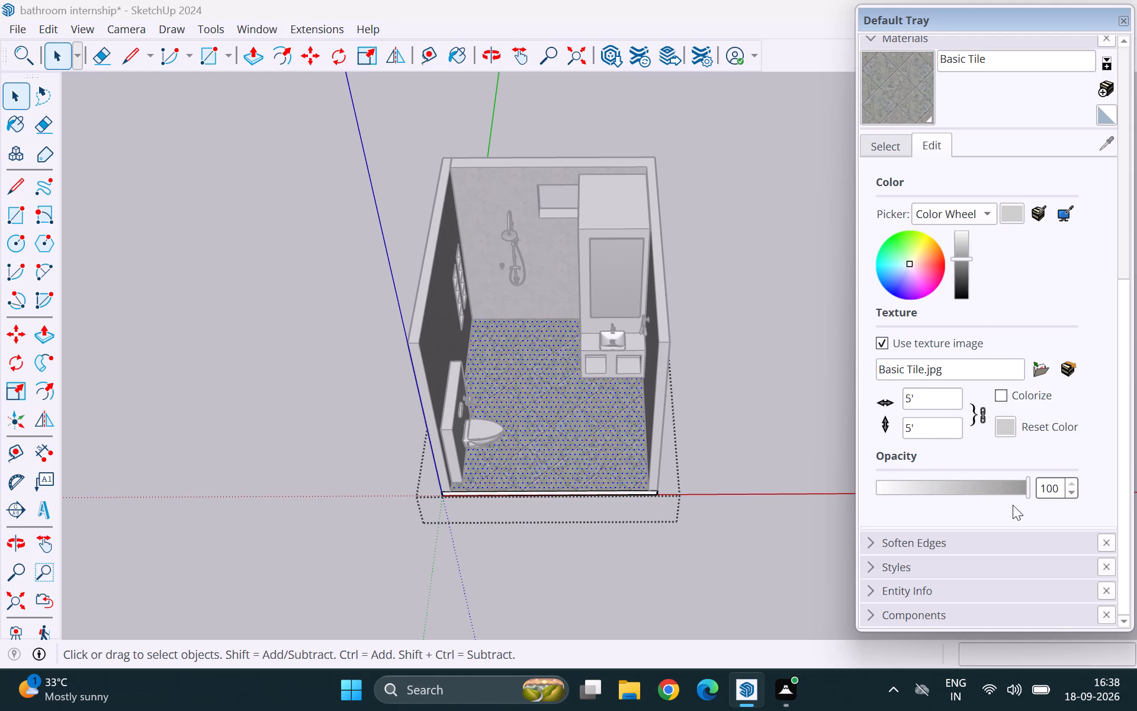
Lower the opacity of the floor's Basic Tile material to 76, finish editing the material and deselect the floor.
scroll(990, 517, "down", 1)
left_click(992, 485)
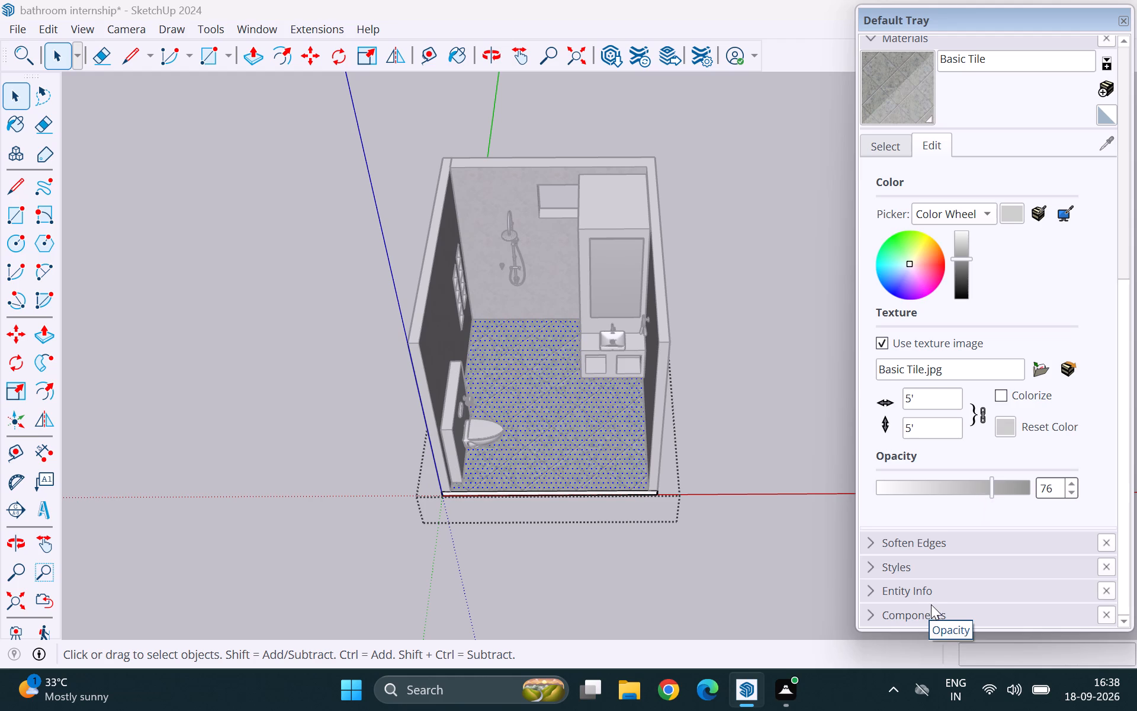
left_click(890, 144)
double_click(780, 241)
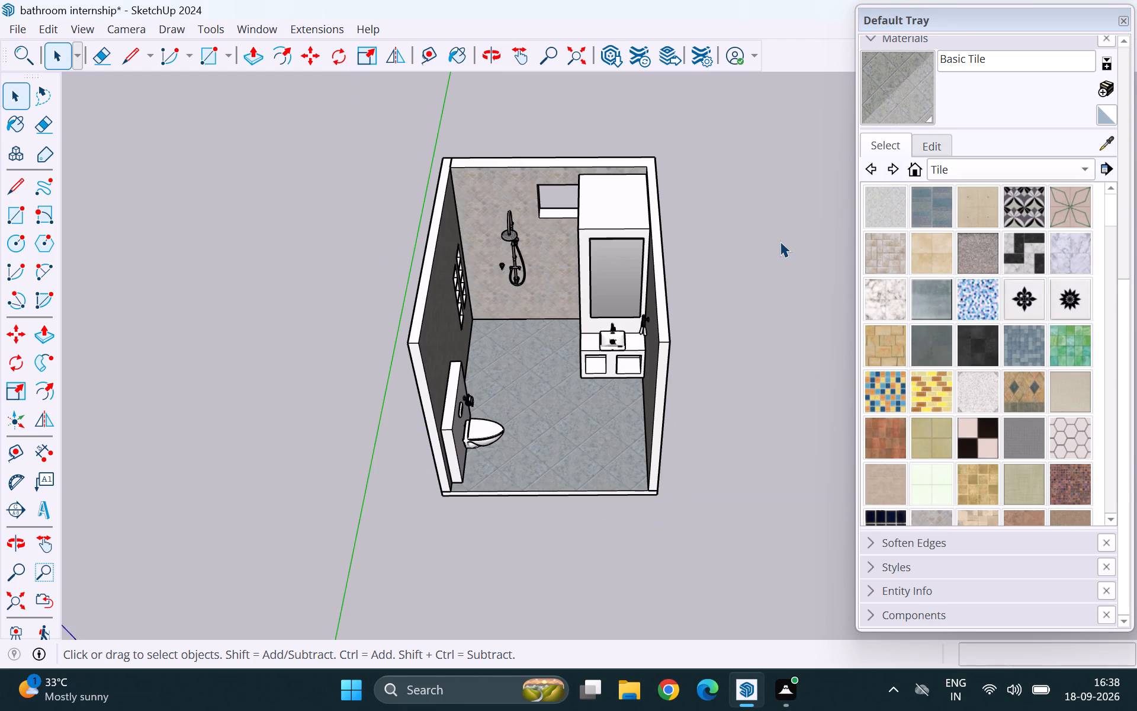
Examine the tiled bathroom up close and from several angles, checking the floor tile, wall tile, fixtures and outer walls.
scroll(557, 458, "up", 11)
middle_click_drag(614, 478, 466, 308)
scroll(474, 316, "down", 3)
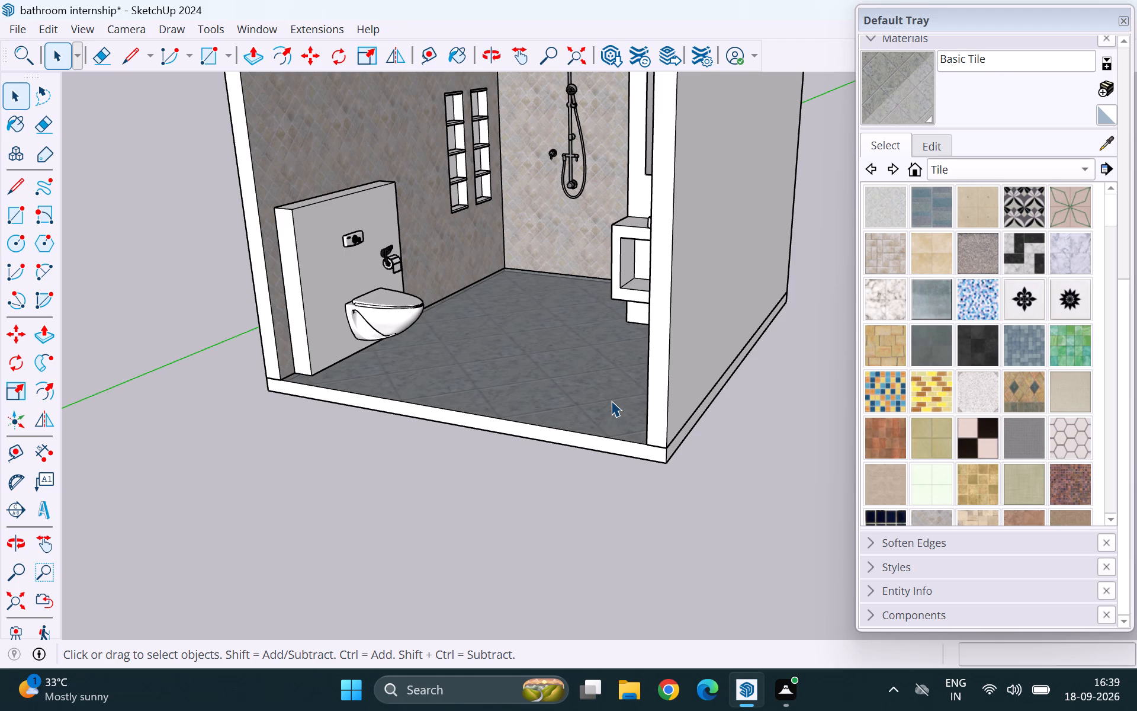
scroll(632, 425, "down", 3)
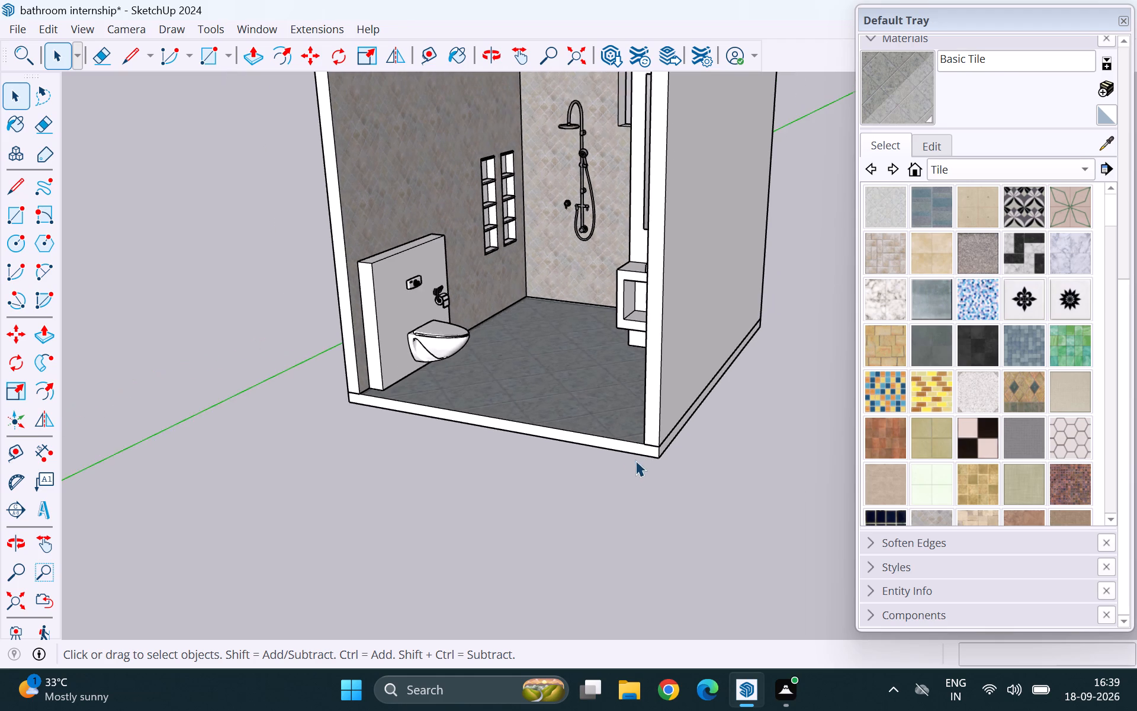
scroll(632, 463, "down", 8)
middle_click_drag(537, 415, 775, 415)
middle_click(775, 415)
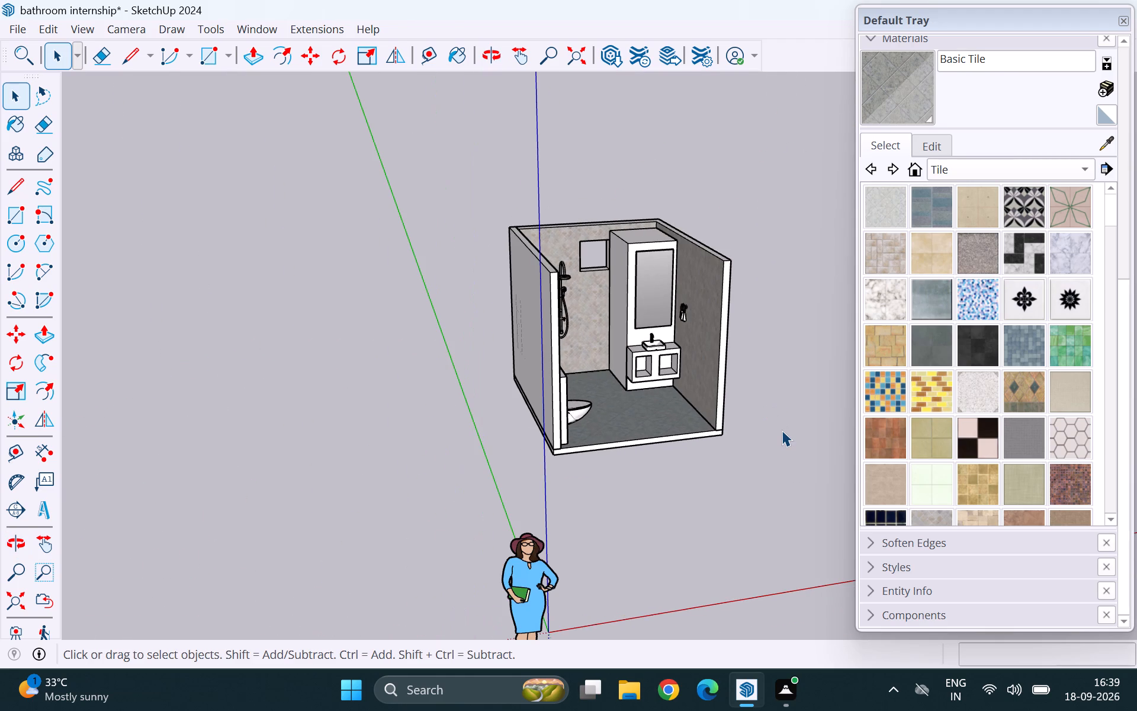
middle_click_drag(782, 430, 691, 477)
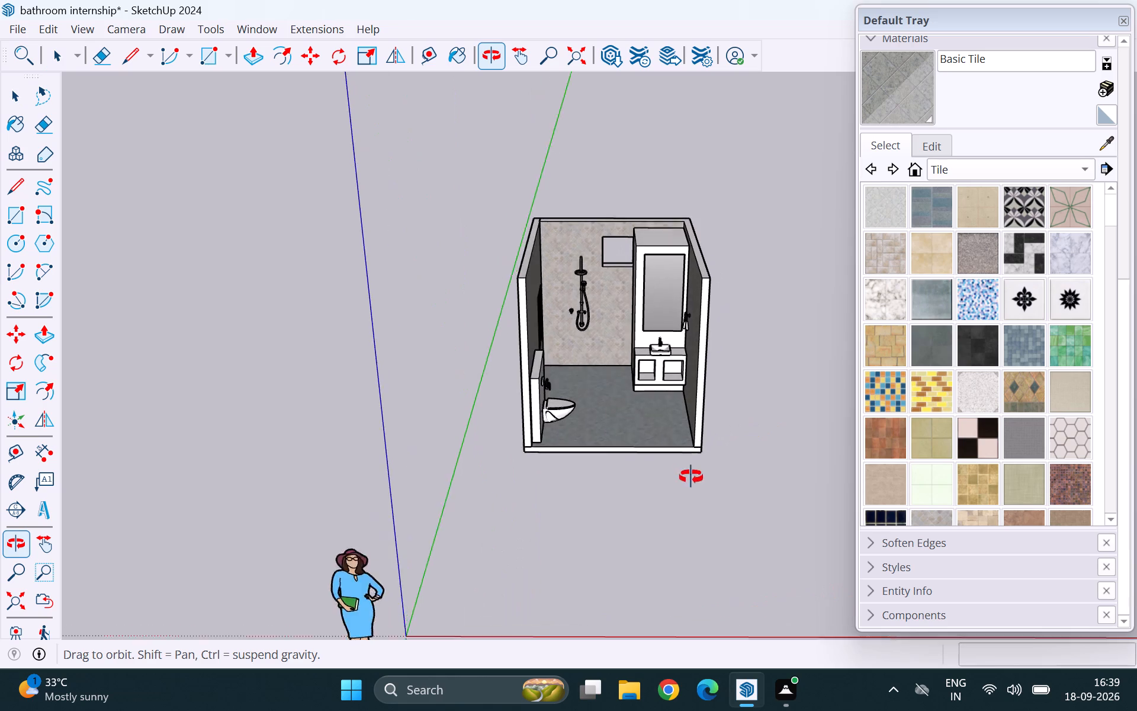
middle_click_drag(691, 477, 705, 501)
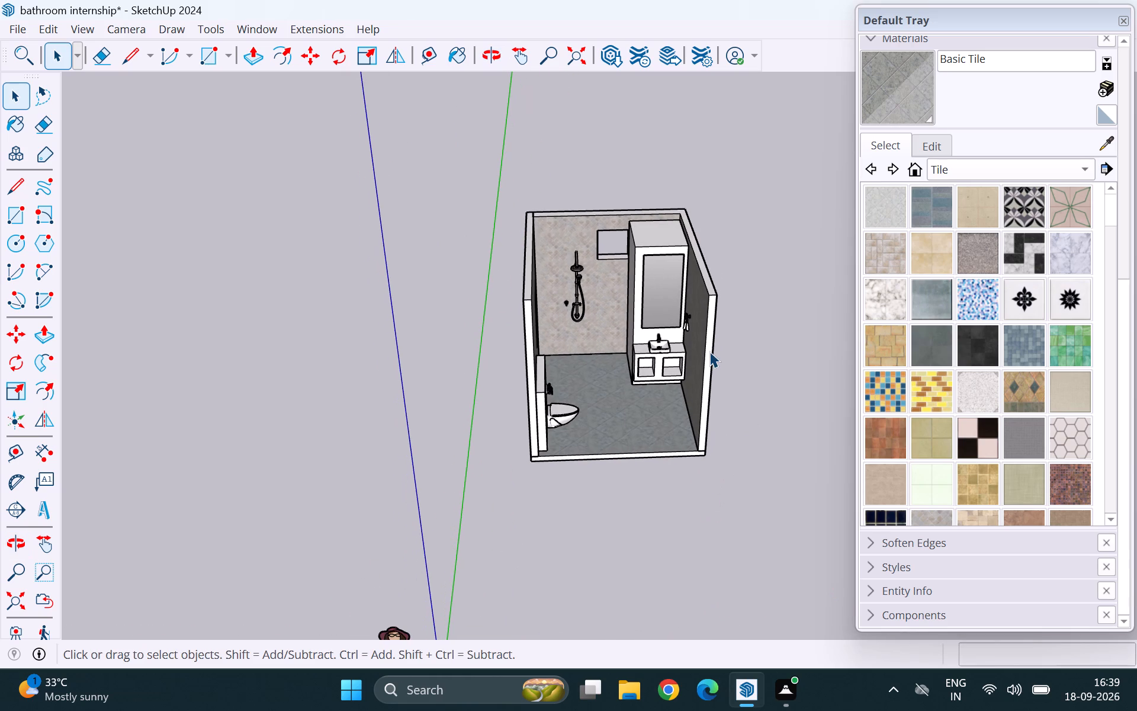
scroll(718, 342, "up", 13)
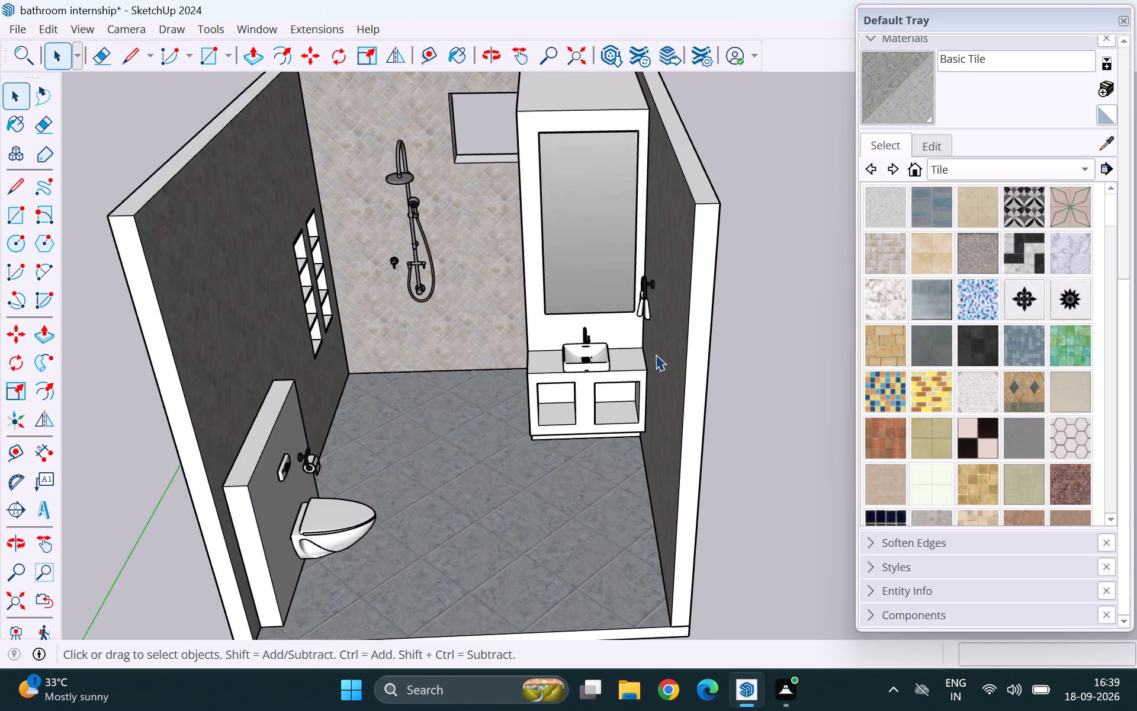
scroll(623, 349, "up", 5)
scroll(600, 401, "down", 6)
scroll(581, 452, "down", 4)
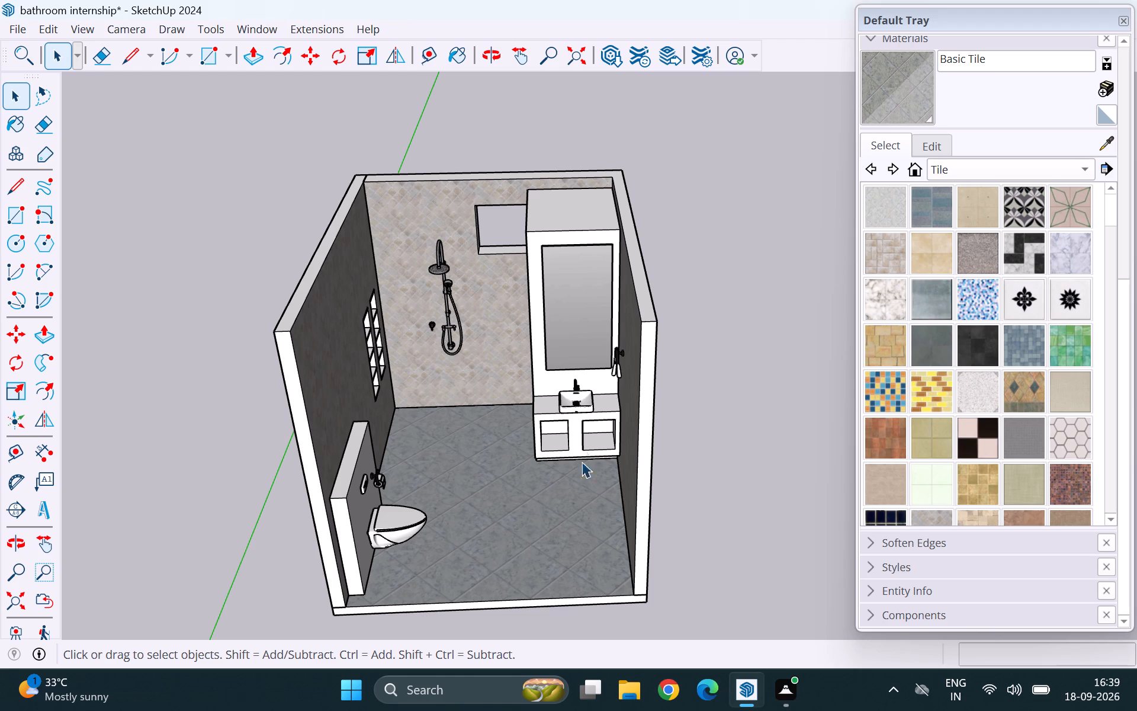
scroll(589, 447, "down", 3)
middle_click_drag(469, 355, 736, 314)
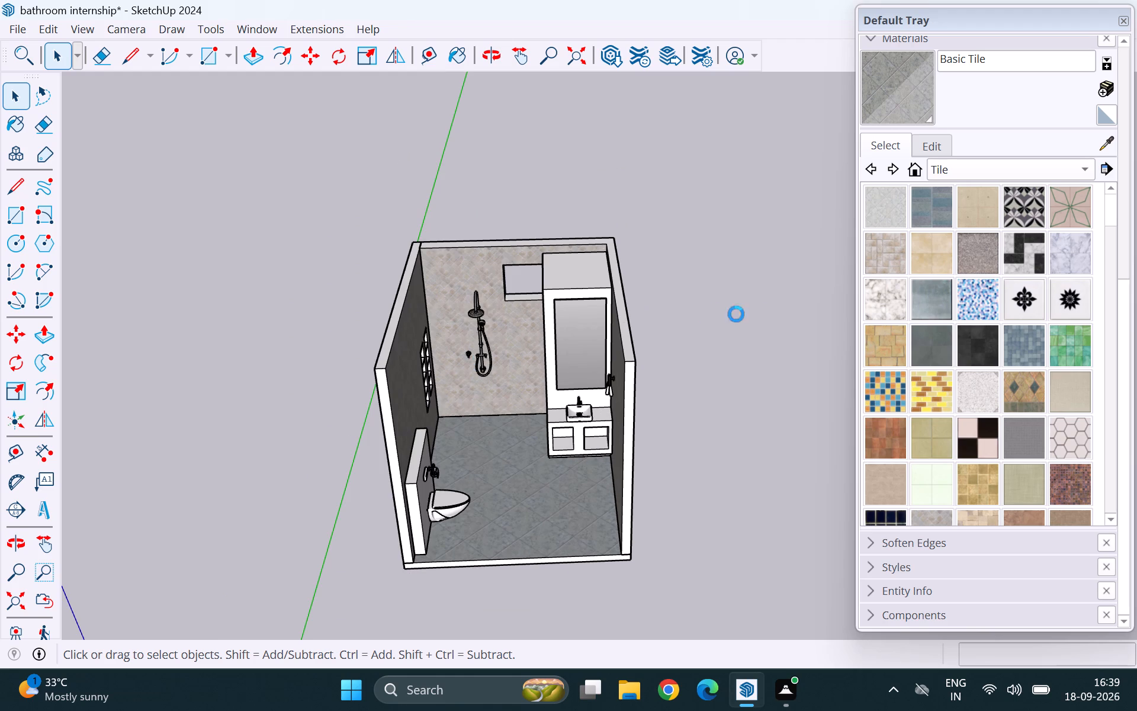
middle_click_drag(736, 314, 794, 314)
middle_click_drag(522, 351, 908, 328)
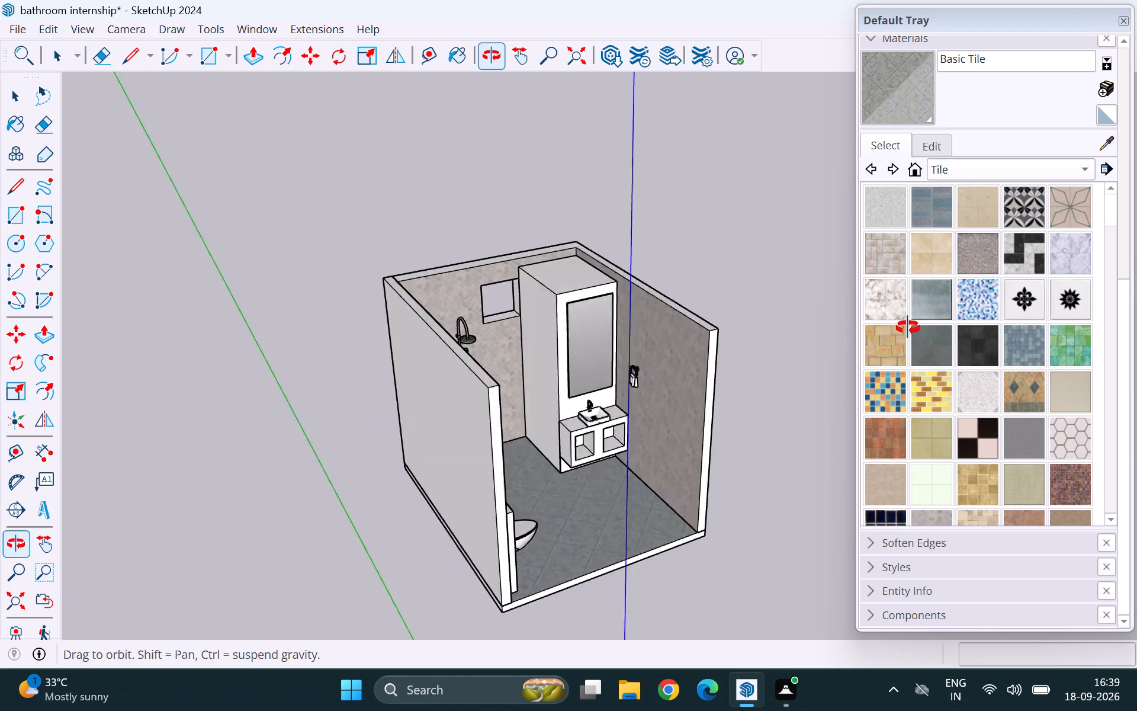
middle_click_drag(908, 328, 884, 337)
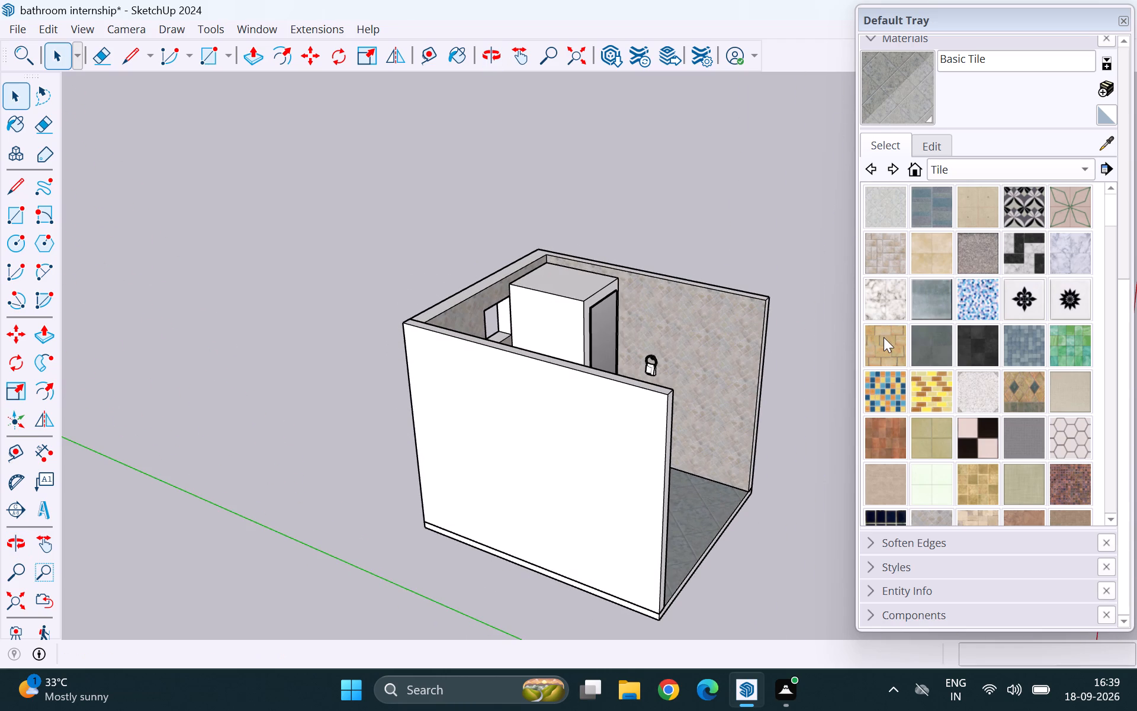
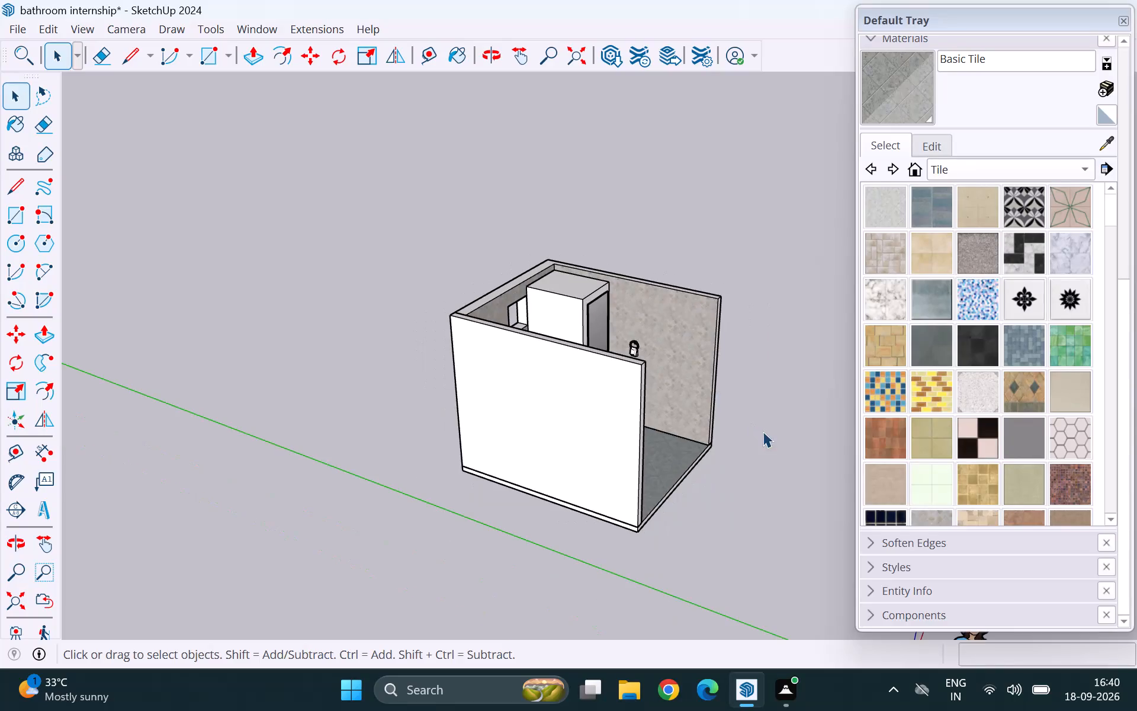
Paint the front face of the low partition wall behind the toilet with the Basic Tile sampled from the floor.
middle_click_drag(763, 430, 692, 449)
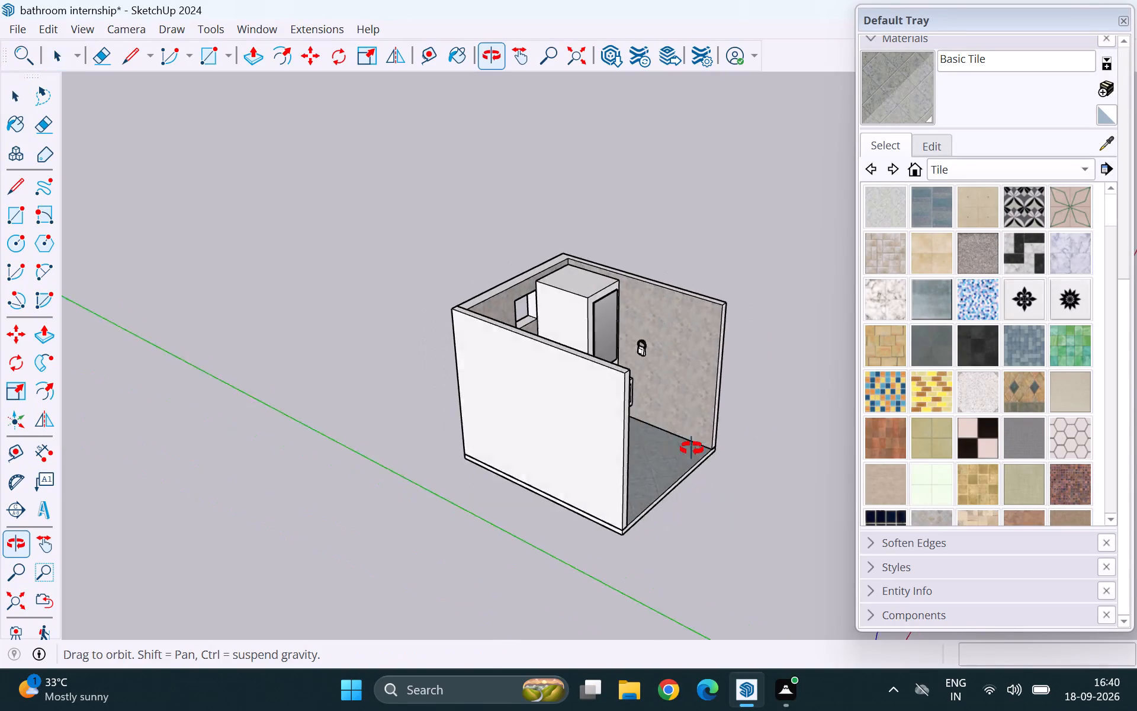
middle_click_drag(692, 449, 524, 449)
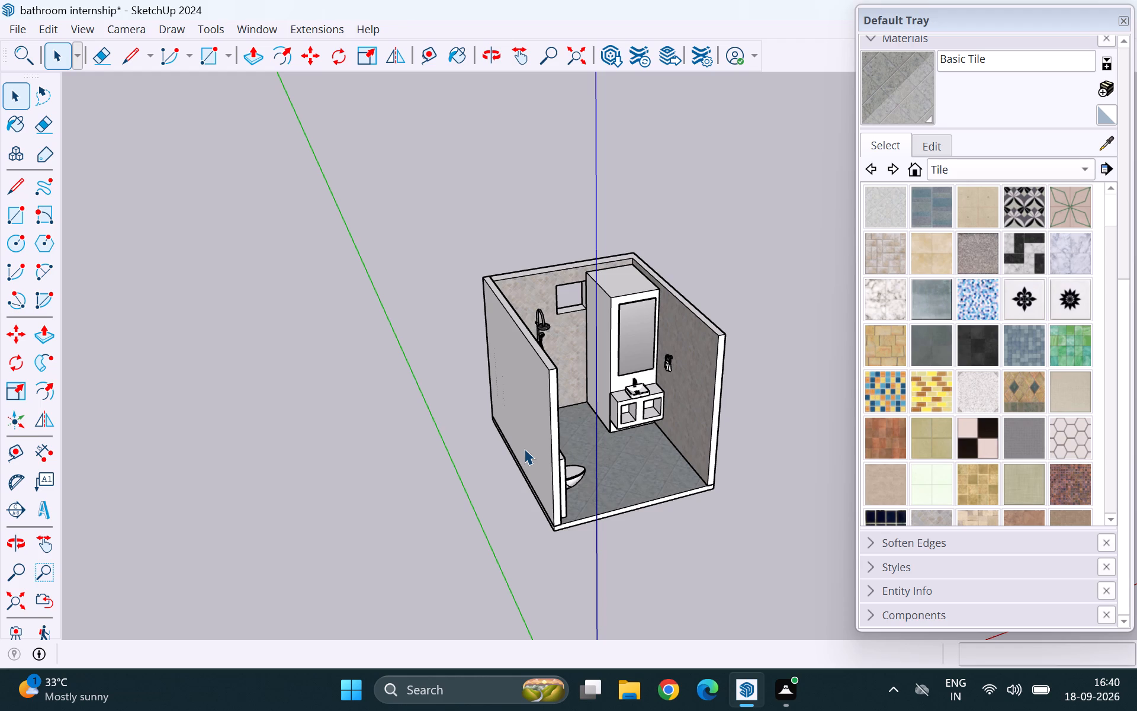
middle_click_drag(806, 525, 644, 534)
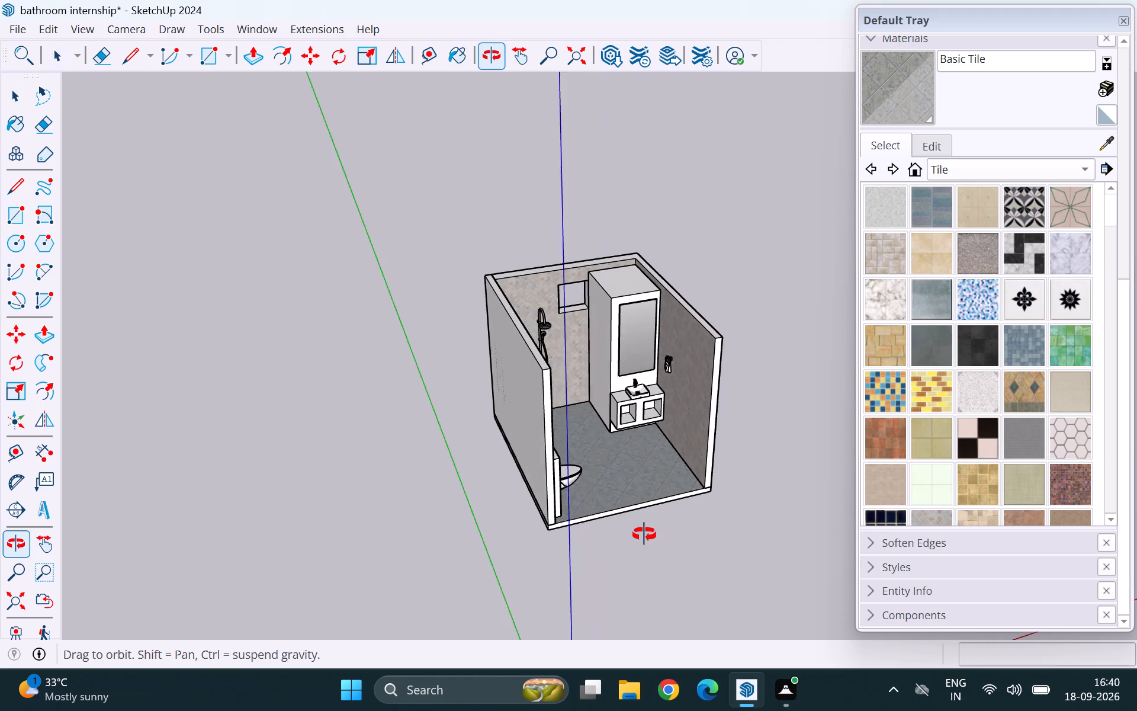
middle_click_drag(644, 534, 519, 515)
scroll(510, 438, "up", 10)
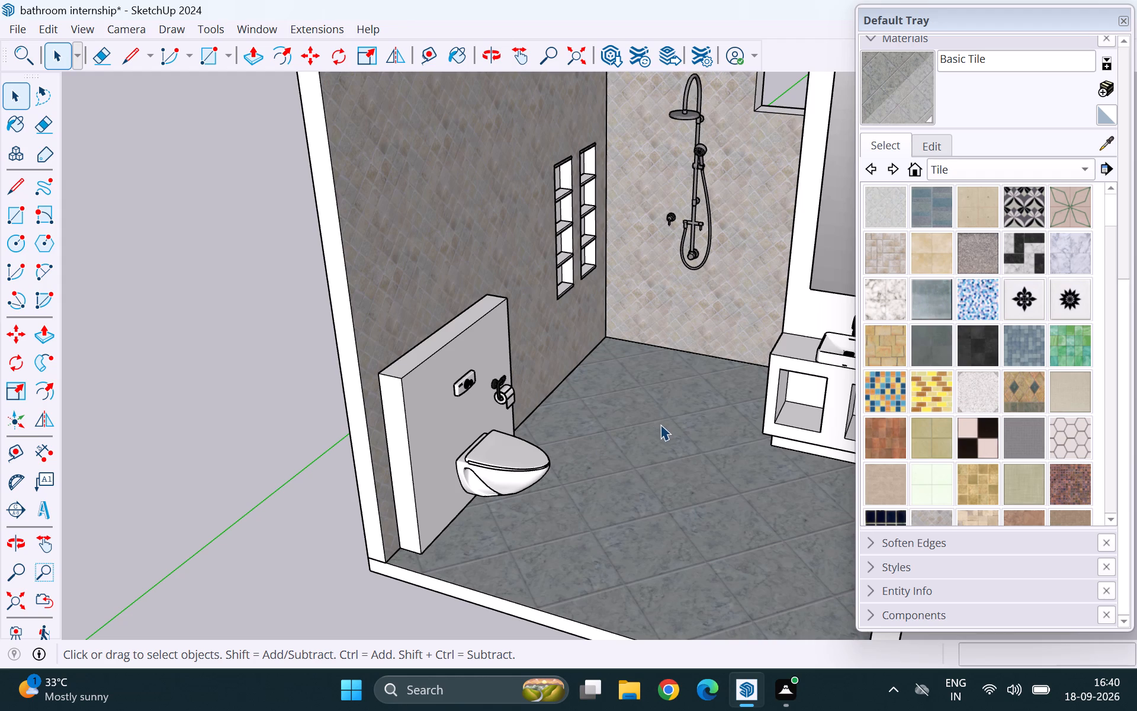
scroll(643, 441, "down", 3)
middle_click_drag(627, 465, 613, 460)
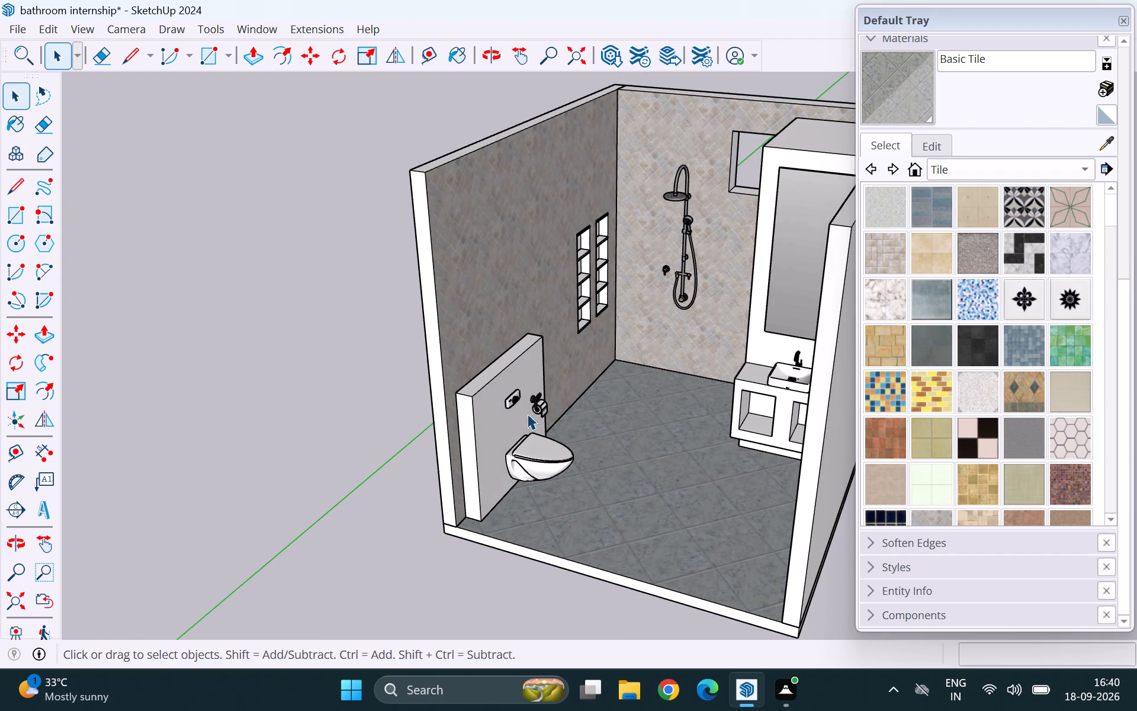
middle_click_drag(596, 456, 416, 401)
scroll(416, 401, "up", 1)
double_click(426, 390)
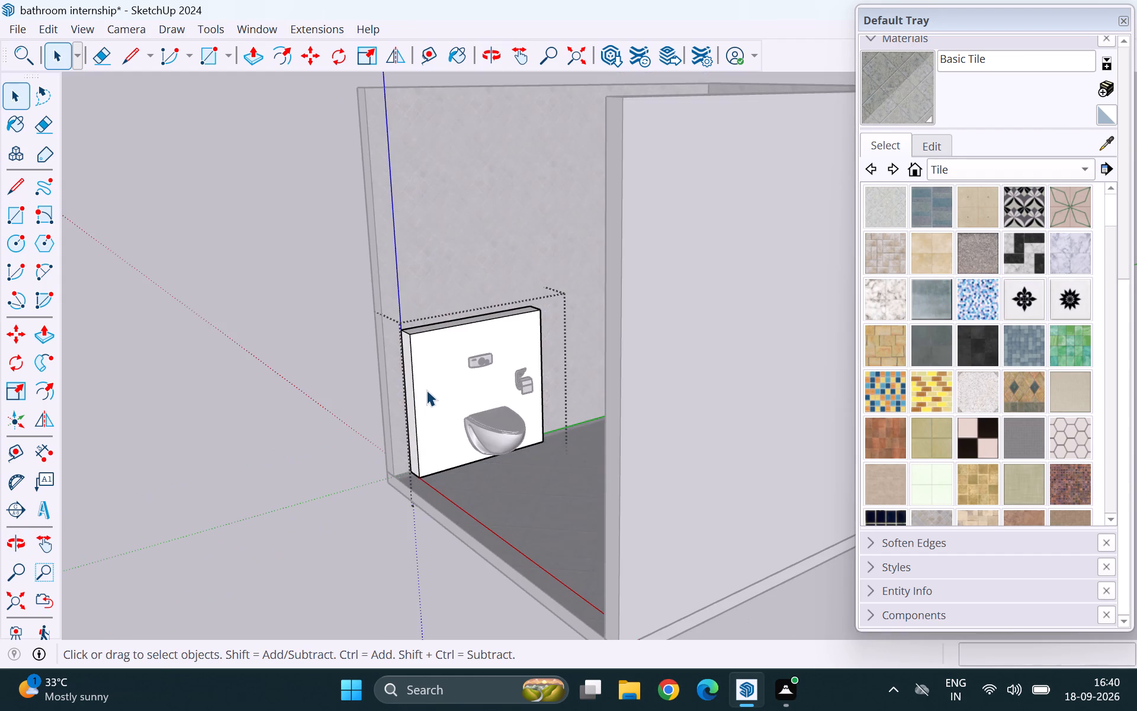
left_click(432, 389)
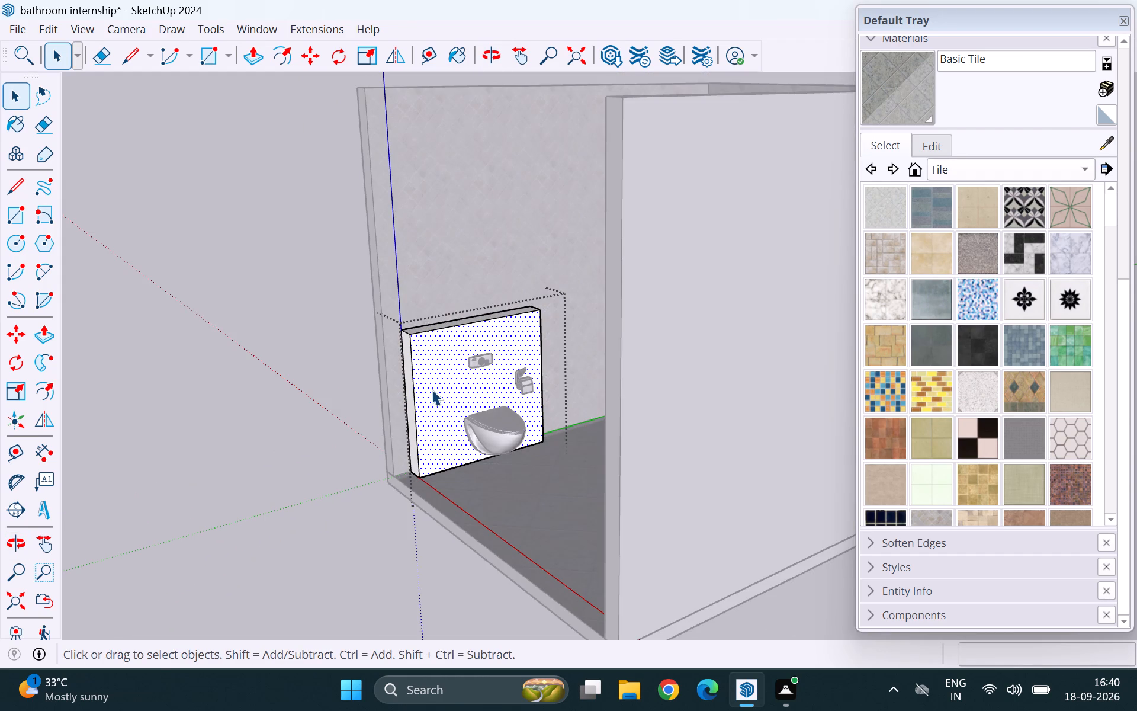
key("b")
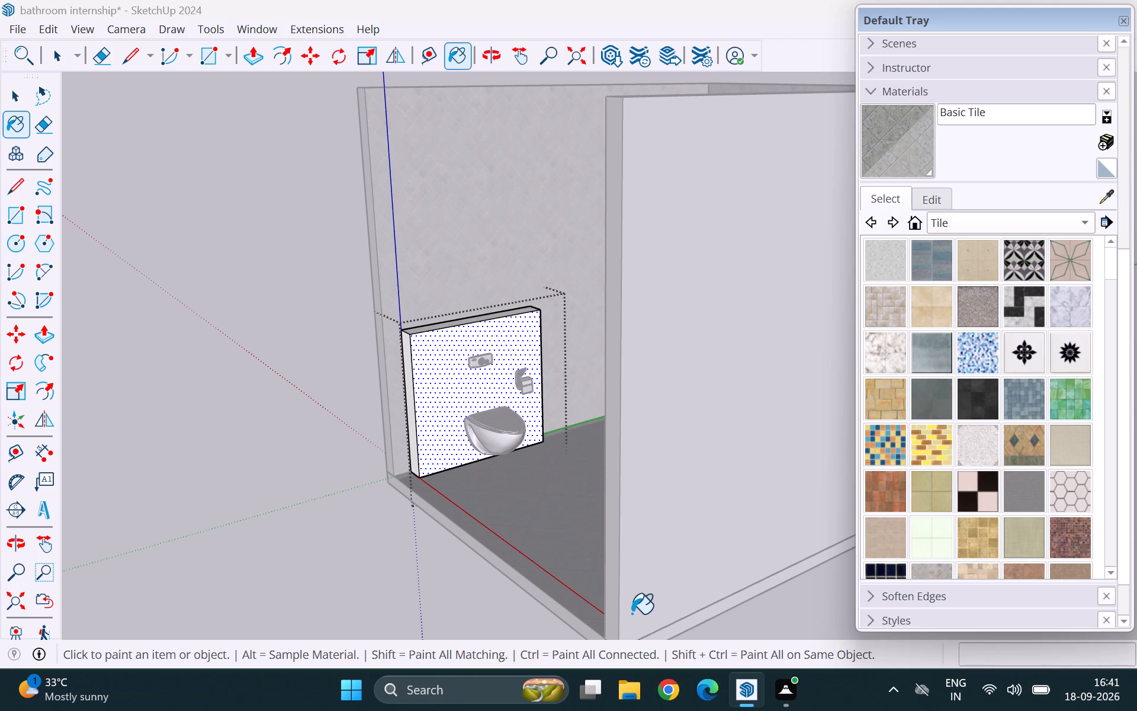
scroll(535, 505, "down", 3)
middle_click_drag(386, 546, 712, 595)
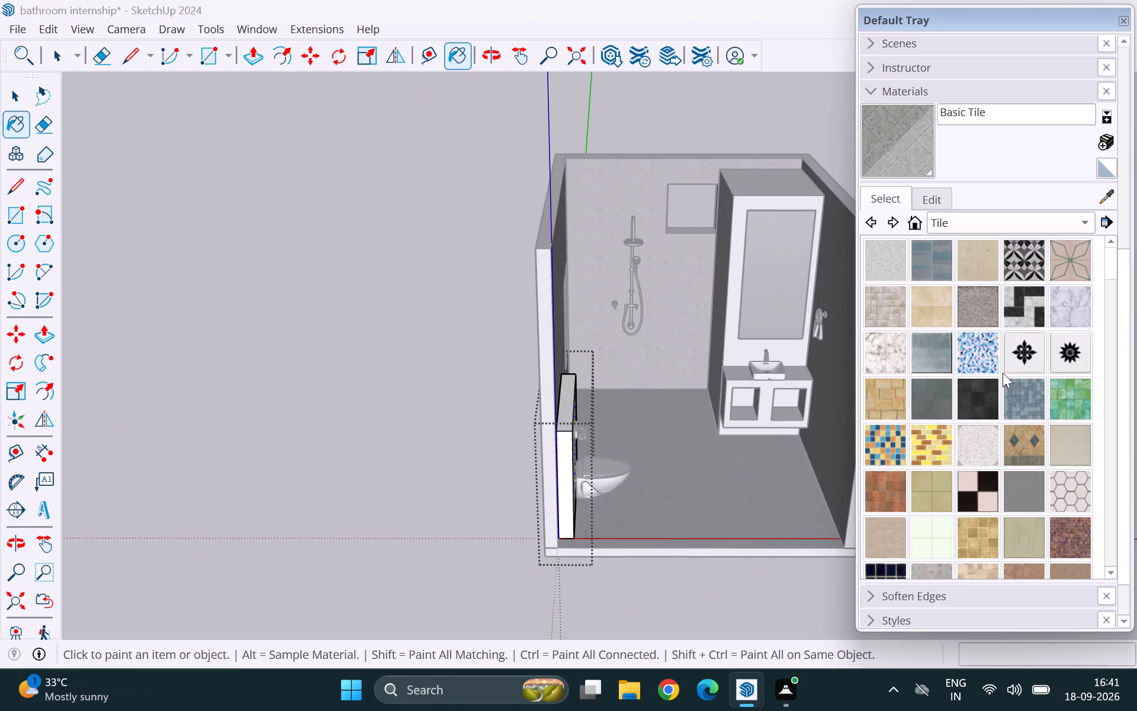
left_click(1106, 194)
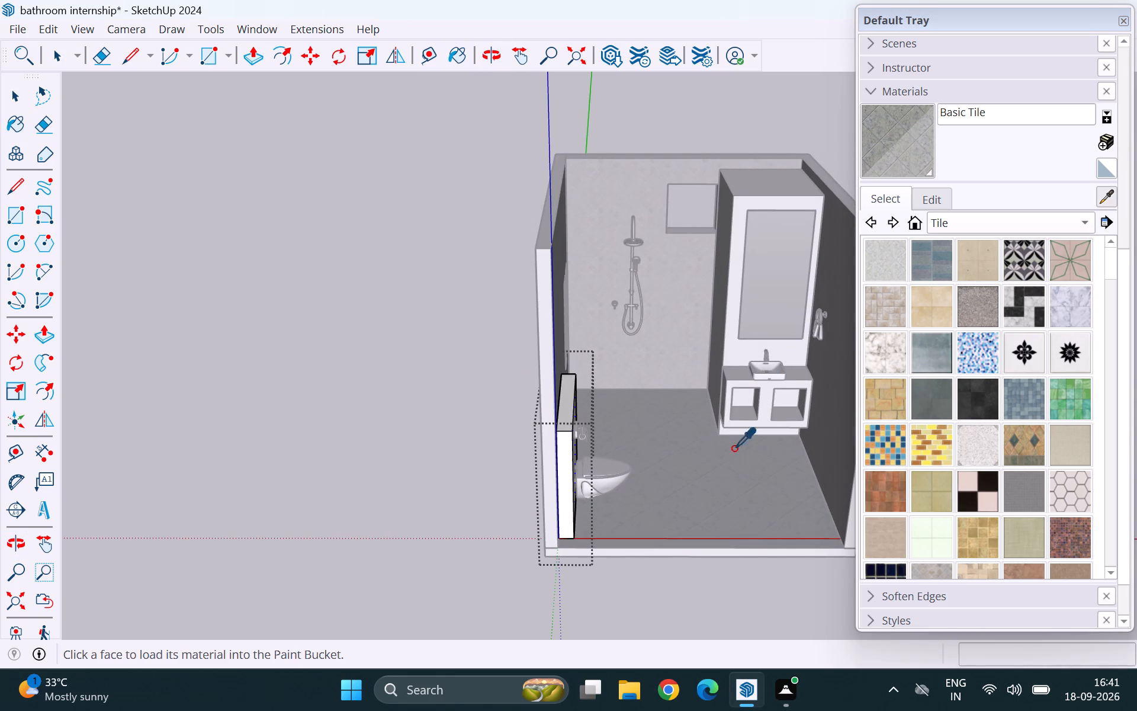
left_click(714, 482)
middle_click_drag(690, 539, 411, 504)
scroll(506, 425, "up", 5)
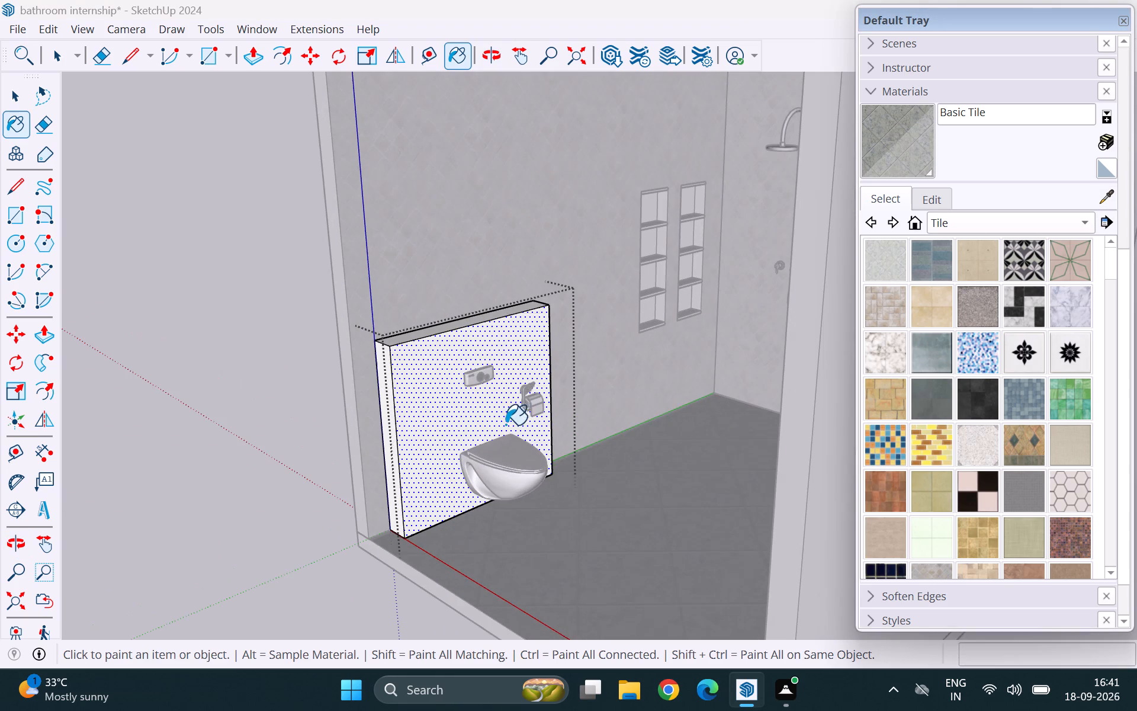
left_click(453, 412)
key("space")
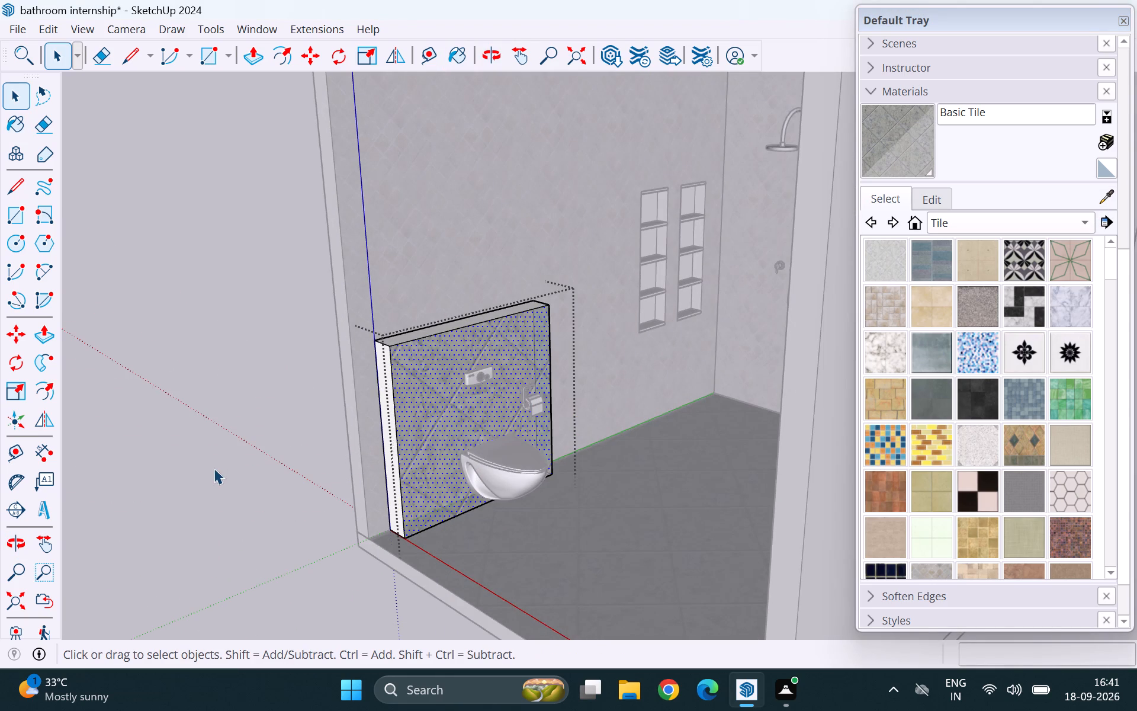
left_click(210, 463)
Paint the top and both end faces of the toilet's partition wall with Basic Tile sampled from its front face.
scroll(241, 473, "down", 6)
scroll(250, 457, "up", 3)
middle_click_drag(256, 475, 287, 489)
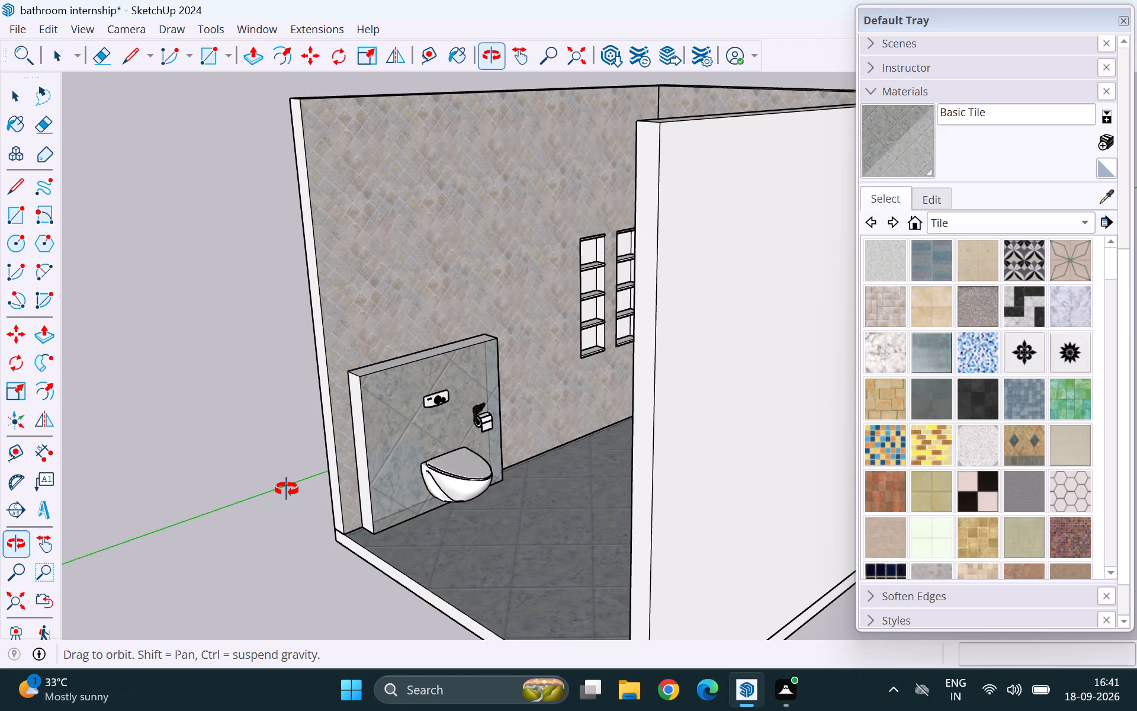
middle_click_drag(287, 489, 366, 517)
scroll(404, 465, "up", 6)
double_click(417, 459)
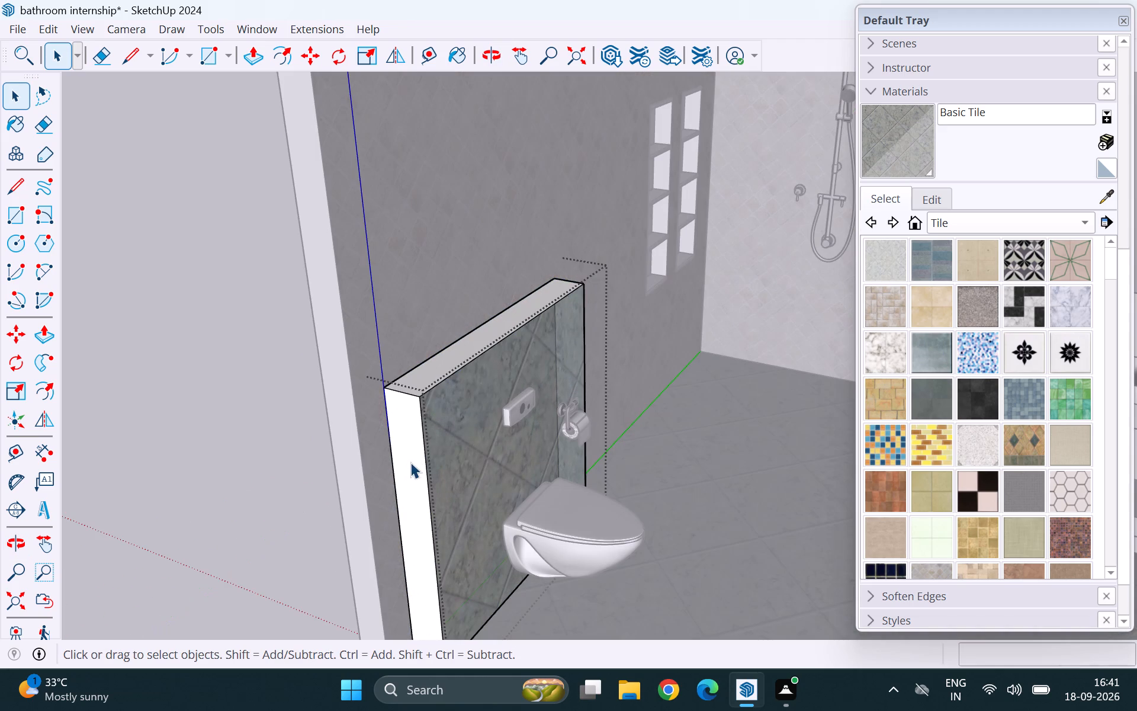
left_click(410, 462)
left_click(462, 347, "shift")
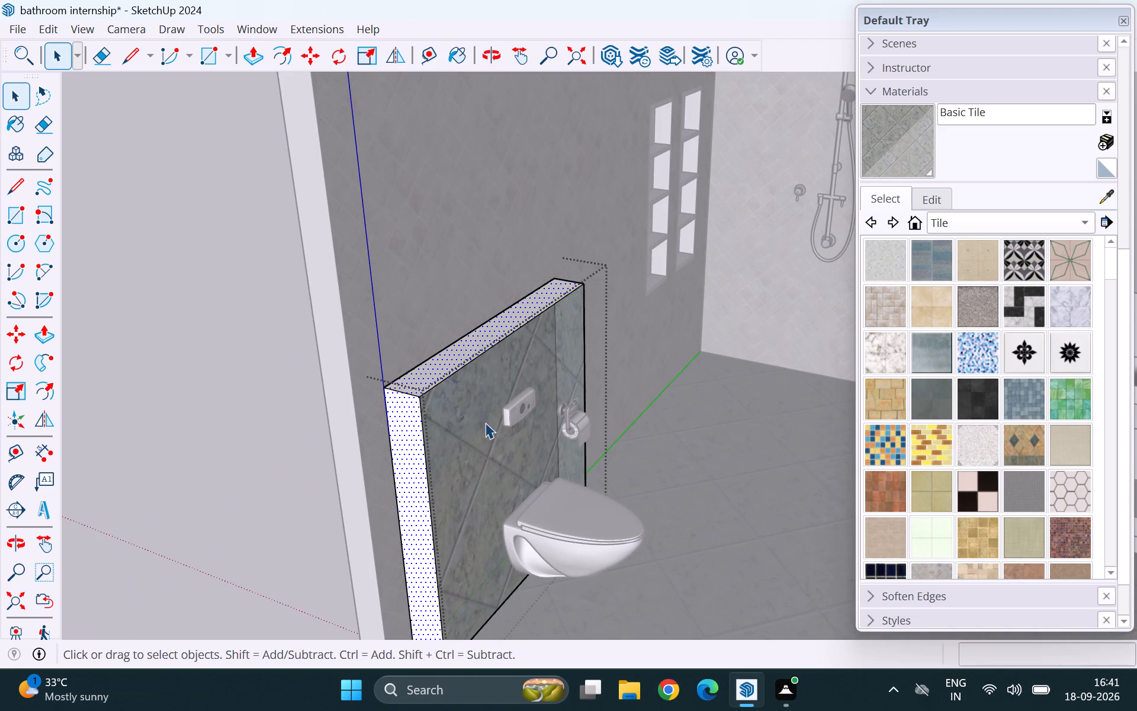
scroll(483, 430, "down", 10)
middle_click_drag(601, 422, 247, 482)
middle_click_drag(518, 343, 220, 482)
scroll(608, 286, "up", 12)
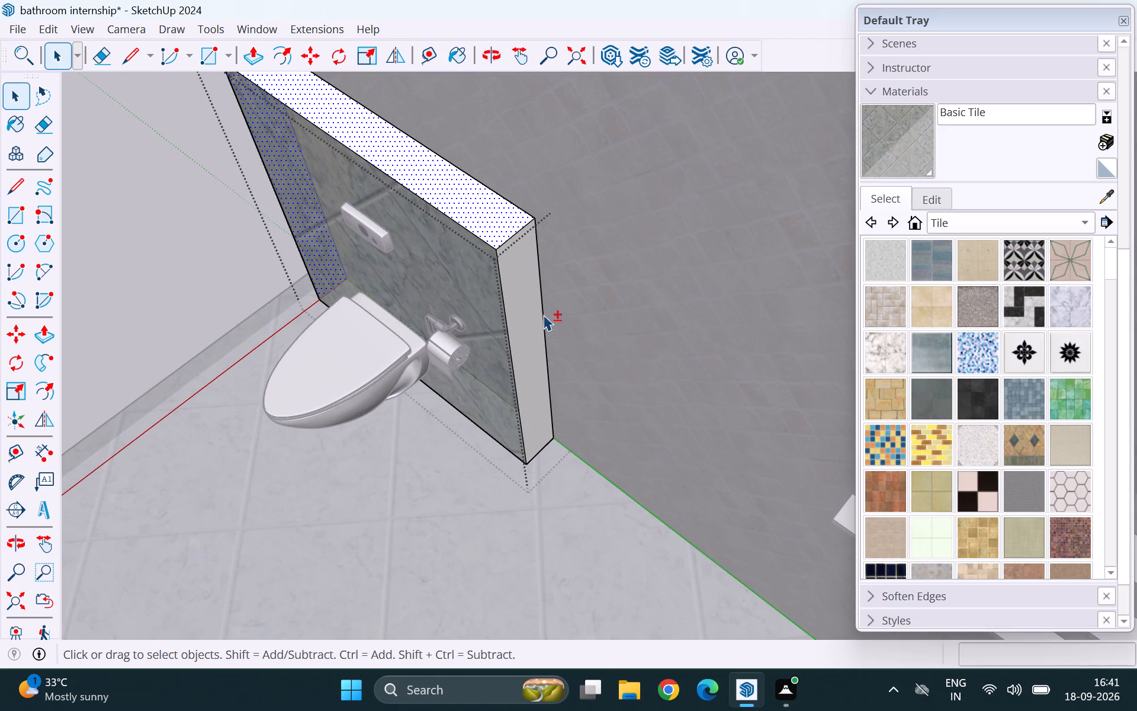
left_click(526, 326, "shift")
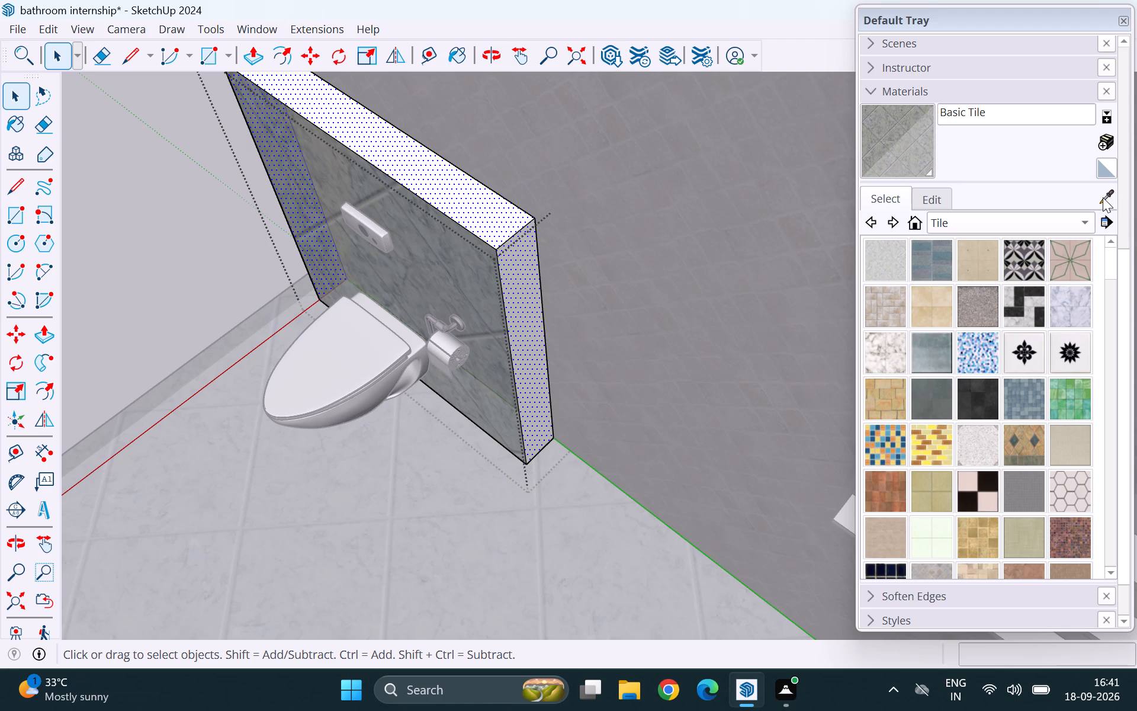
left_click(1103, 197)
left_click(464, 282)
left_click(519, 272)
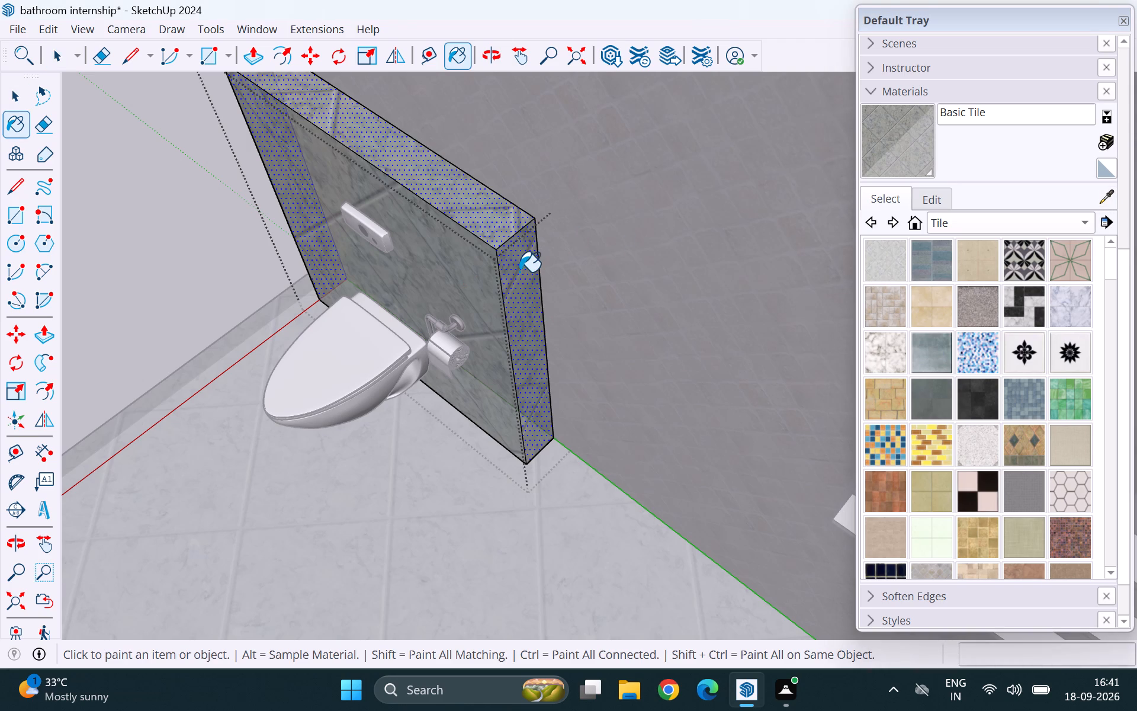
scroll(504, 342, "down", 16)
key("space")
left_click(676, 277)
Open the toilet's nested component and try to paint its bowl with Black Ceramic from the Colors-Named materials.
scroll(666, 292, "down", 3)
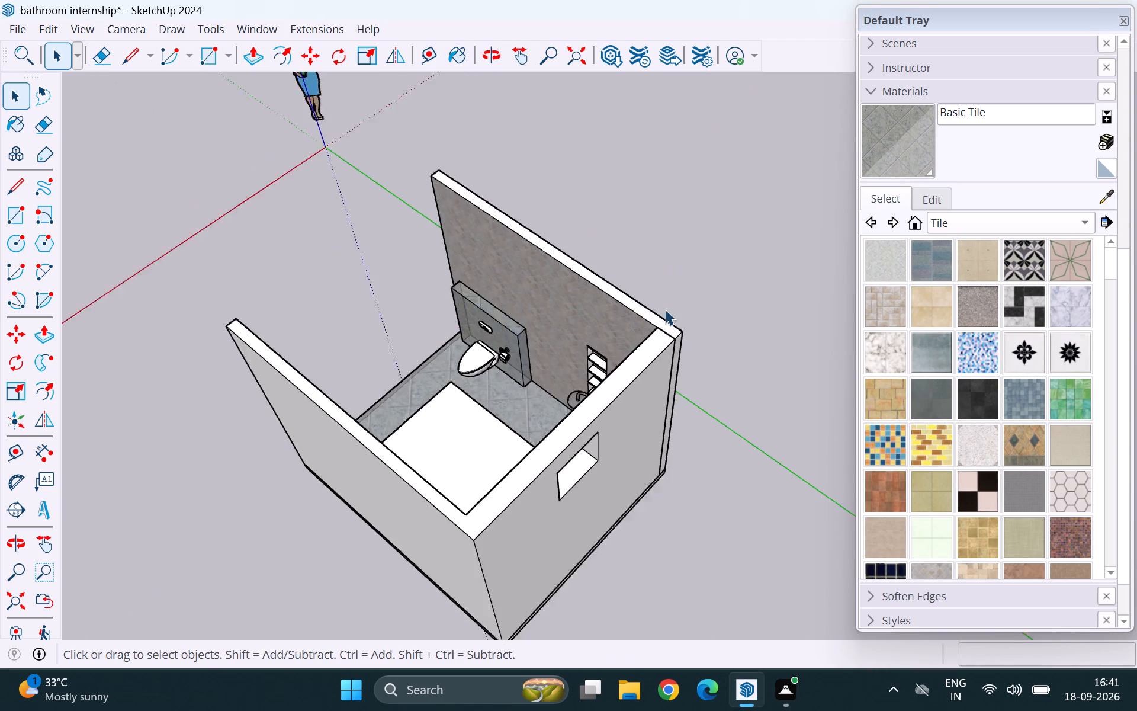
scroll(665, 309, "down", 2)
middle_click_drag(521, 369, 953, 376)
middle_click_drag(443, 447, 689, 393)
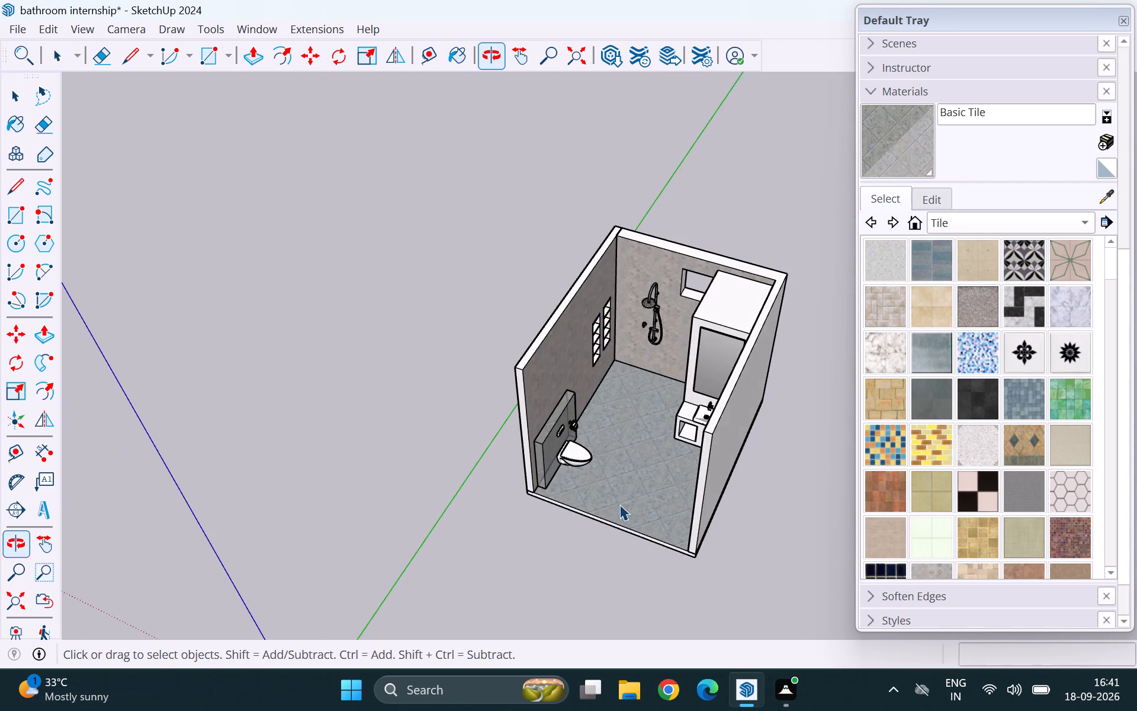
scroll(605, 515, "up", 10)
middle_click_drag(586, 494, 606, 376)
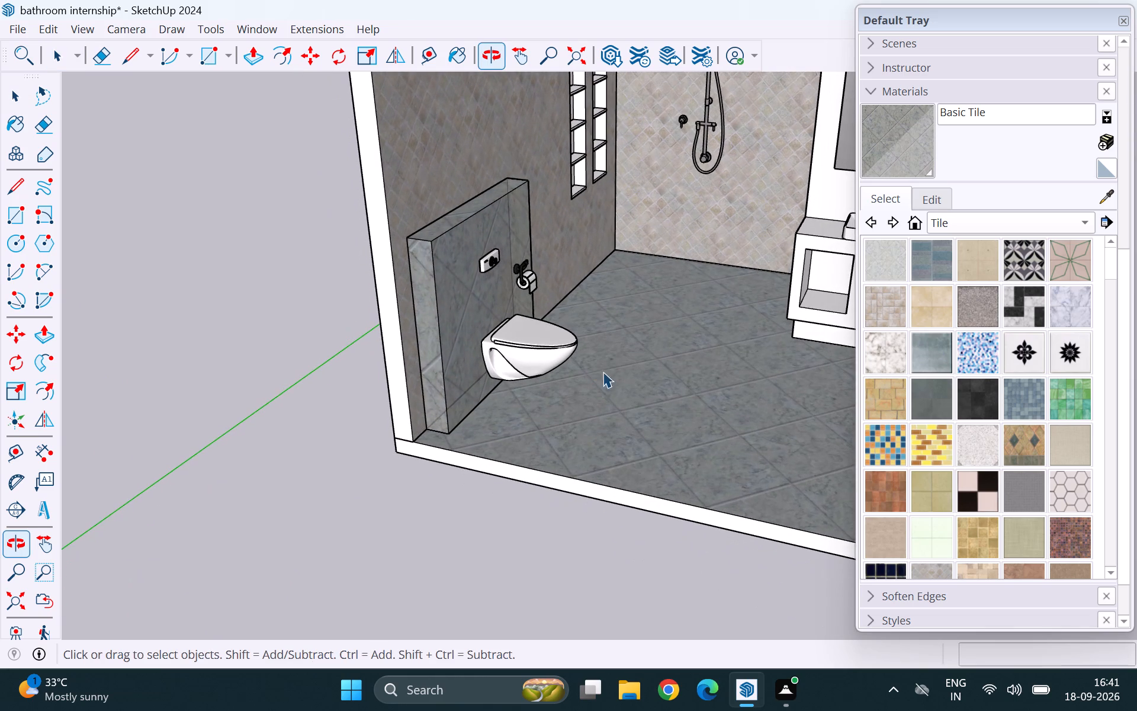
middle_click_drag(622, 377, 531, 382)
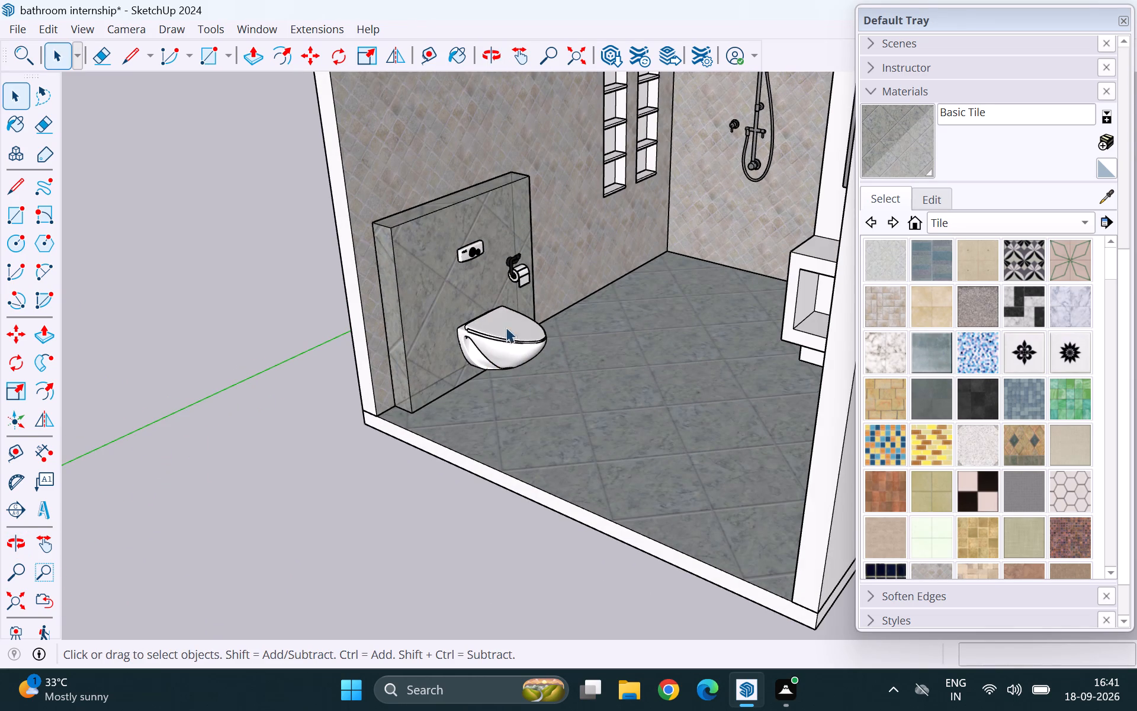
left_click(502, 346)
double_click(502, 346)
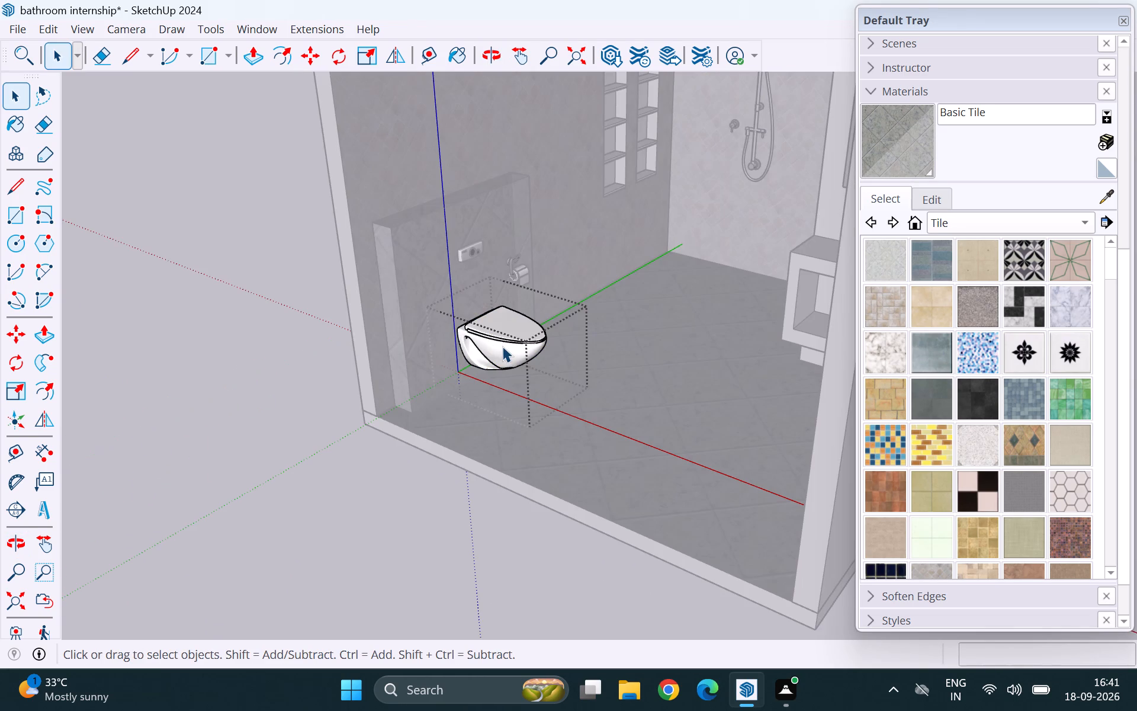
left_click(502, 346)
double_click(502, 346)
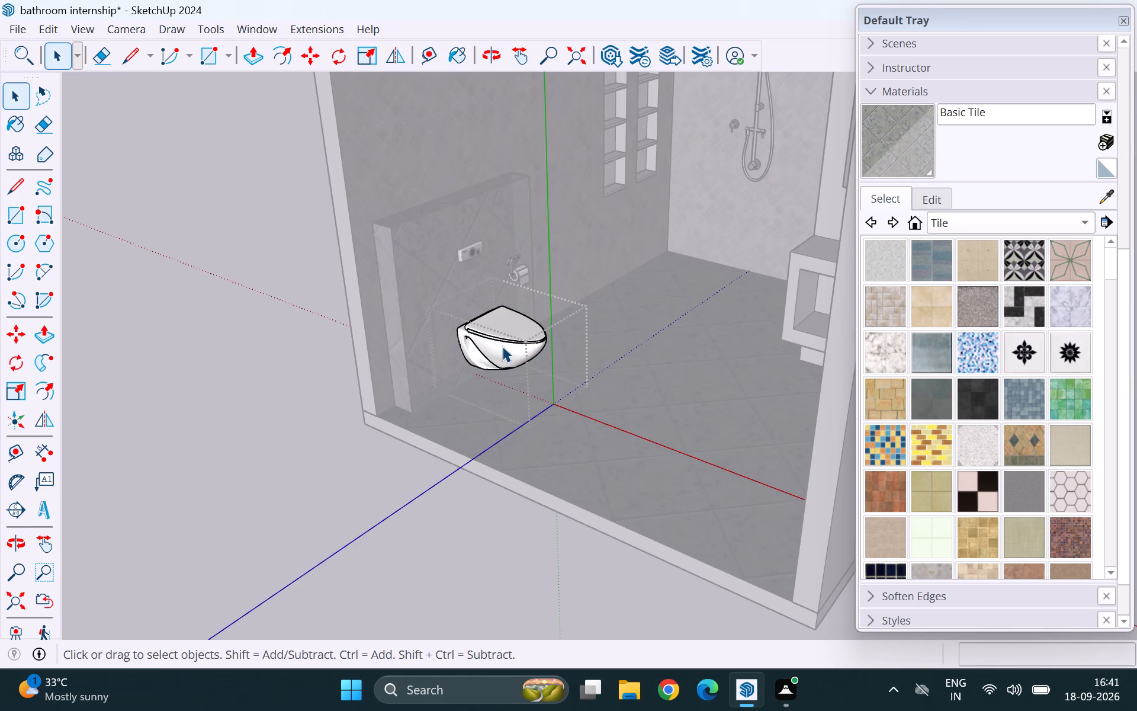
left_click(502, 346)
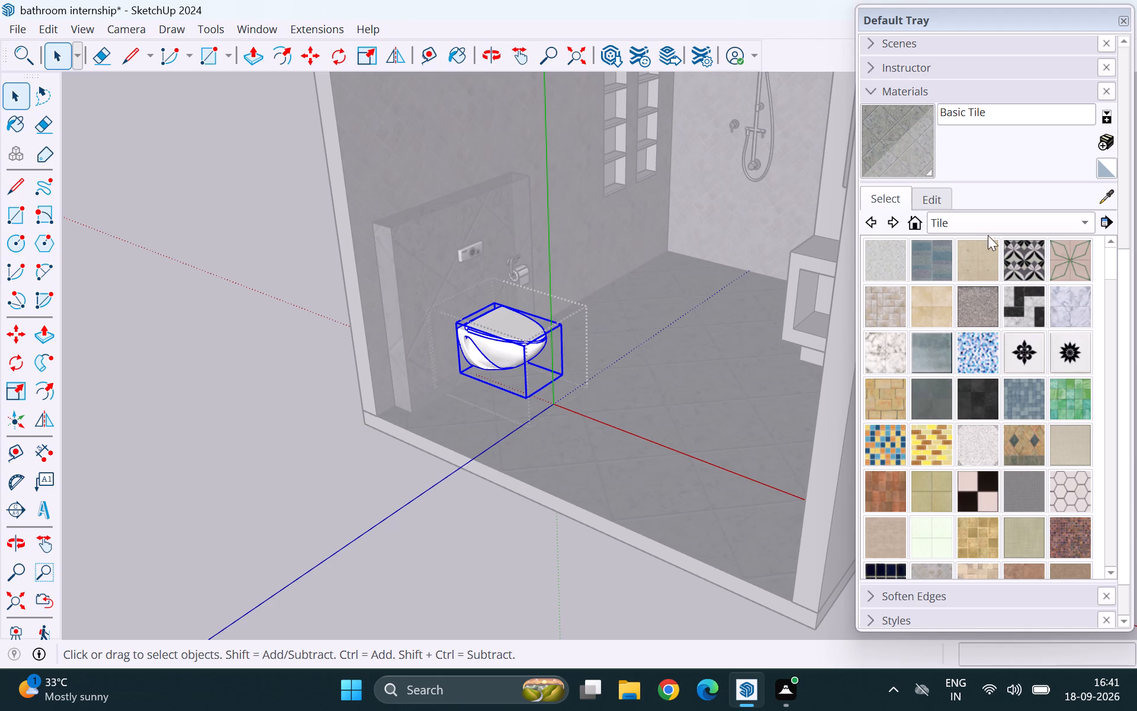
left_click(984, 223)
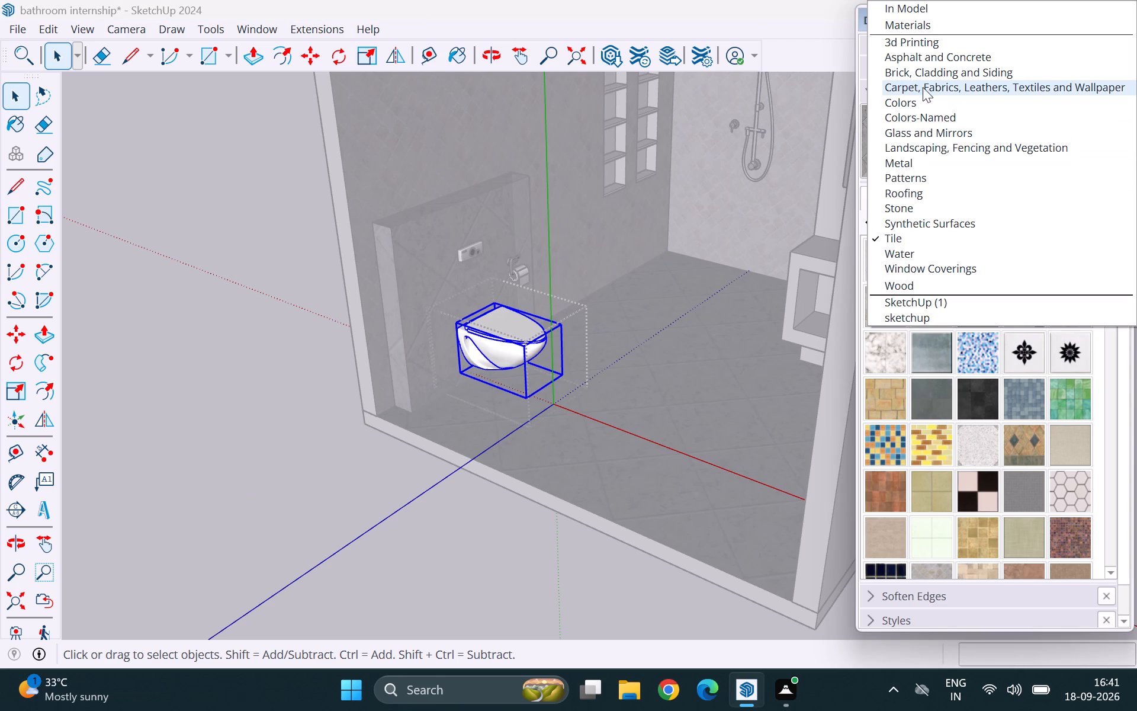
left_click(924, 114)
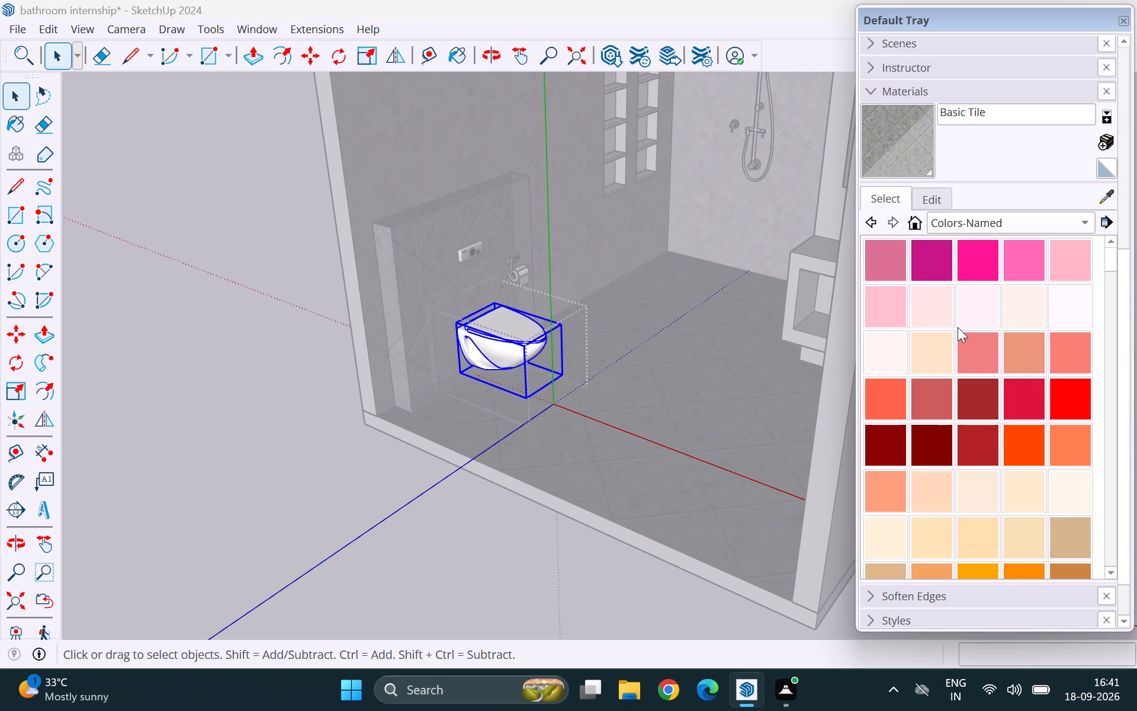
scroll(980, 345, "down", 10)
scroll(997, 414, "down", 16)
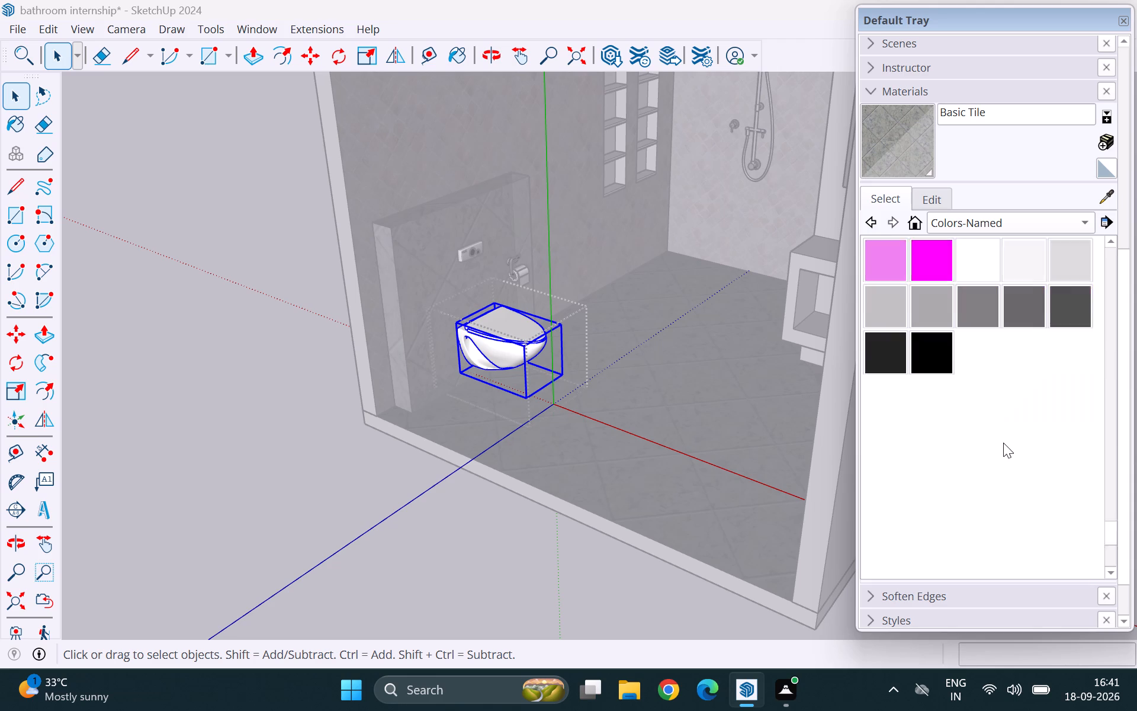
scroll(1003, 443, "down", 1)
left_click(939, 315)
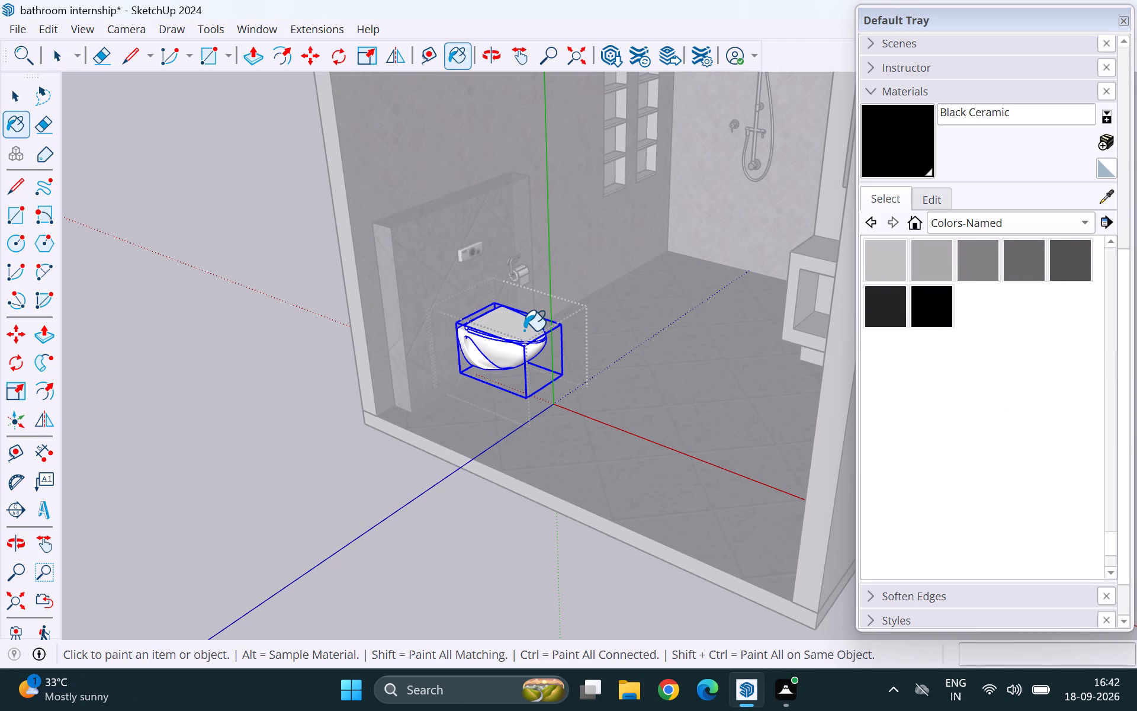
left_click(524, 331)
left_click(513, 353)
key("space")
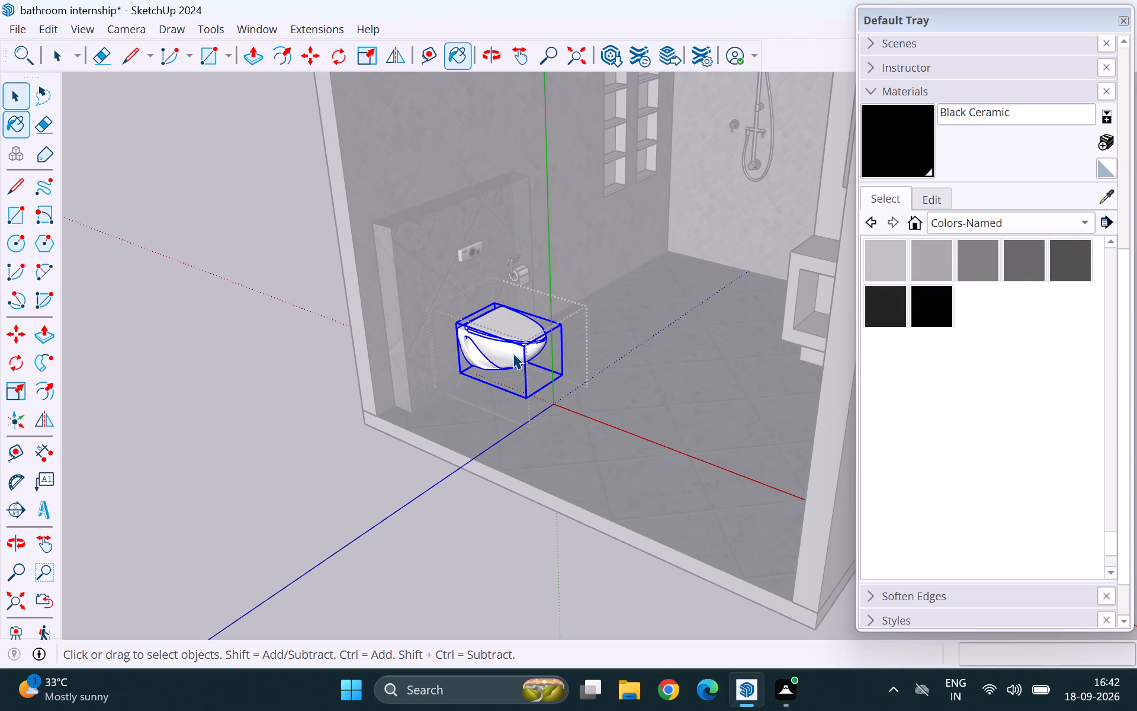
Paint the toilet bowl's body with 0136_Charcoal inside its own group.
double_click(513, 353)
left_click(509, 348)
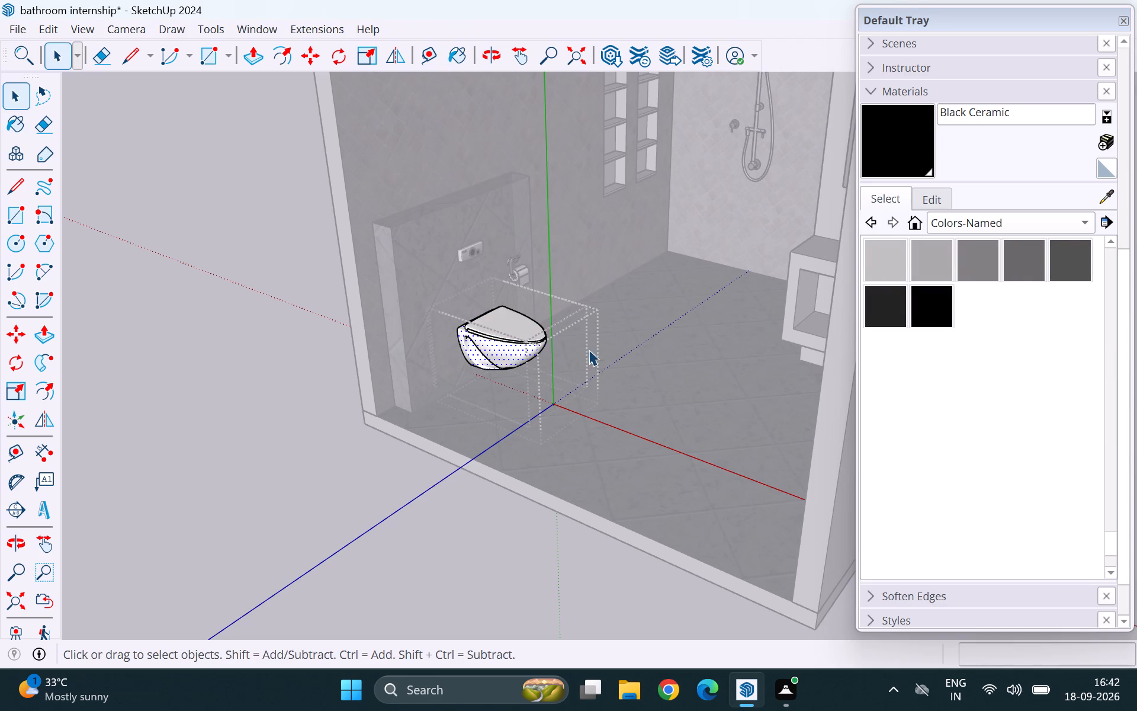
left_click(886, 293)
left_click(521, 331)
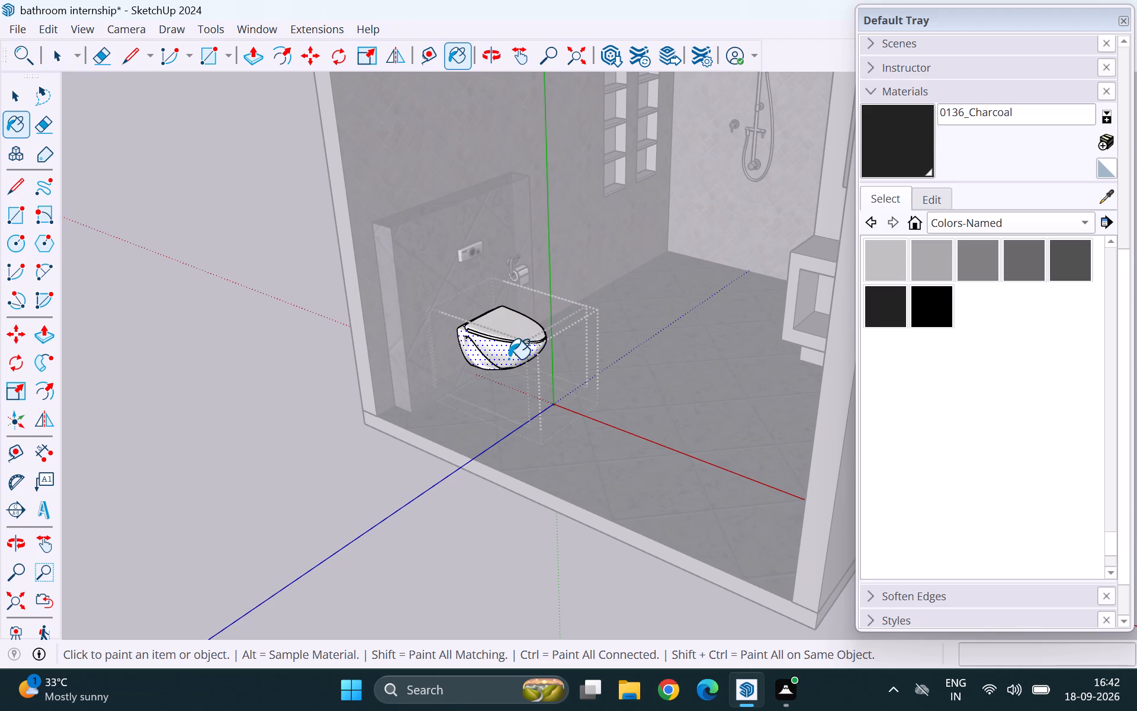
left_click(507, 359)
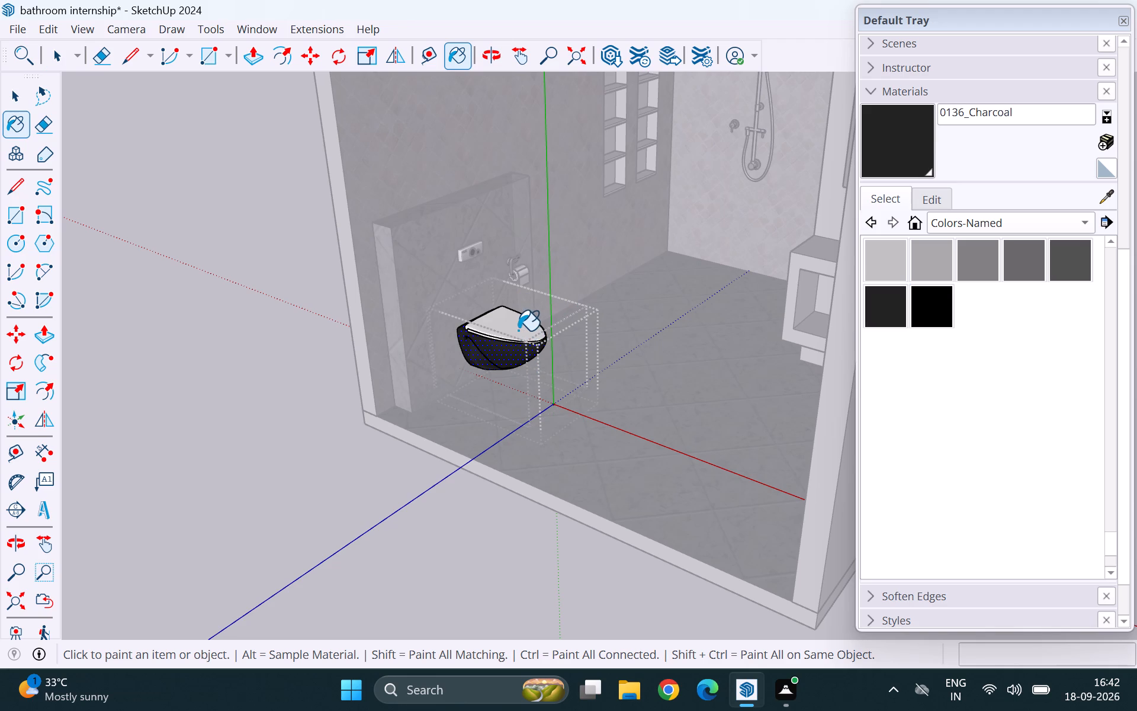
key("space")
left_click(271, 315)
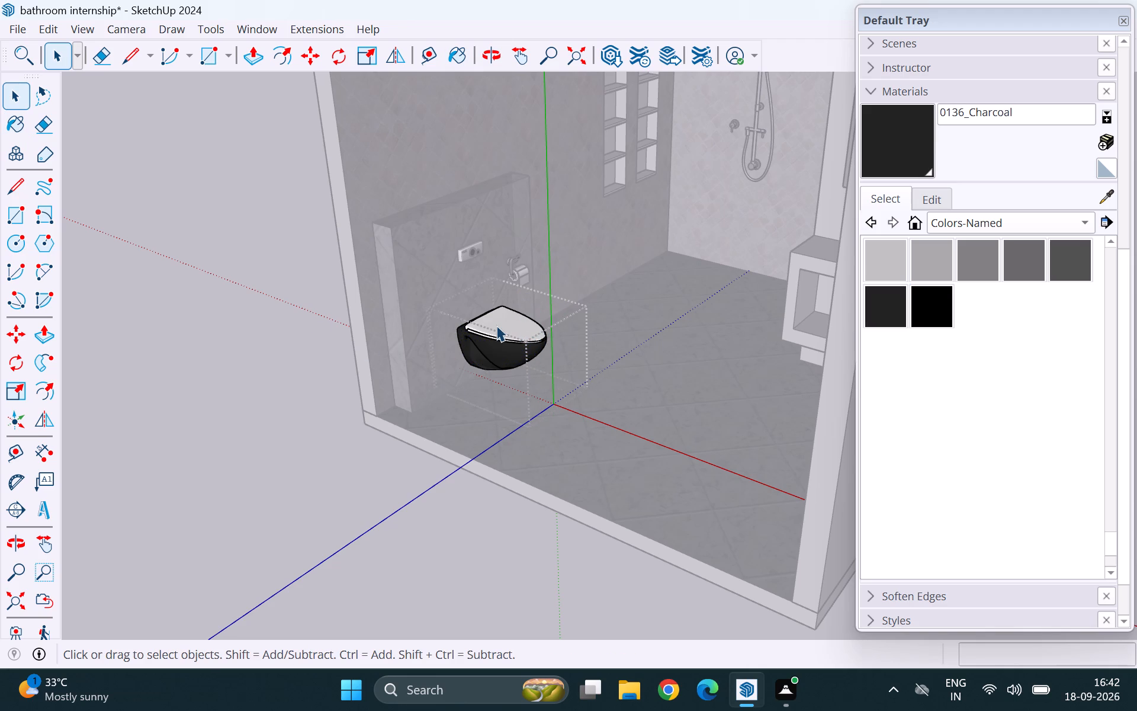
Paint the toilet lid with 0136_Charcoal inside its nested group and leave the toilet component.
double_click(500, 322)
double_click(500, 322)
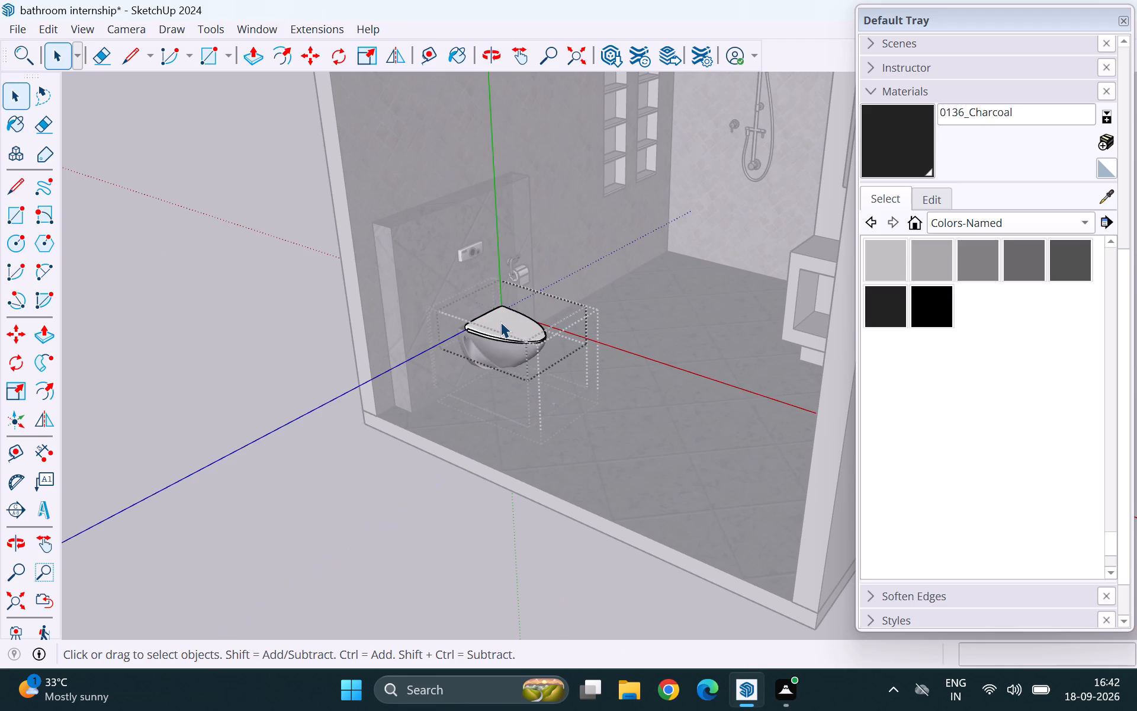
left_click(500, 322)
double_click(500, 322)
middle_click_drag(512, 326, 500, 369)
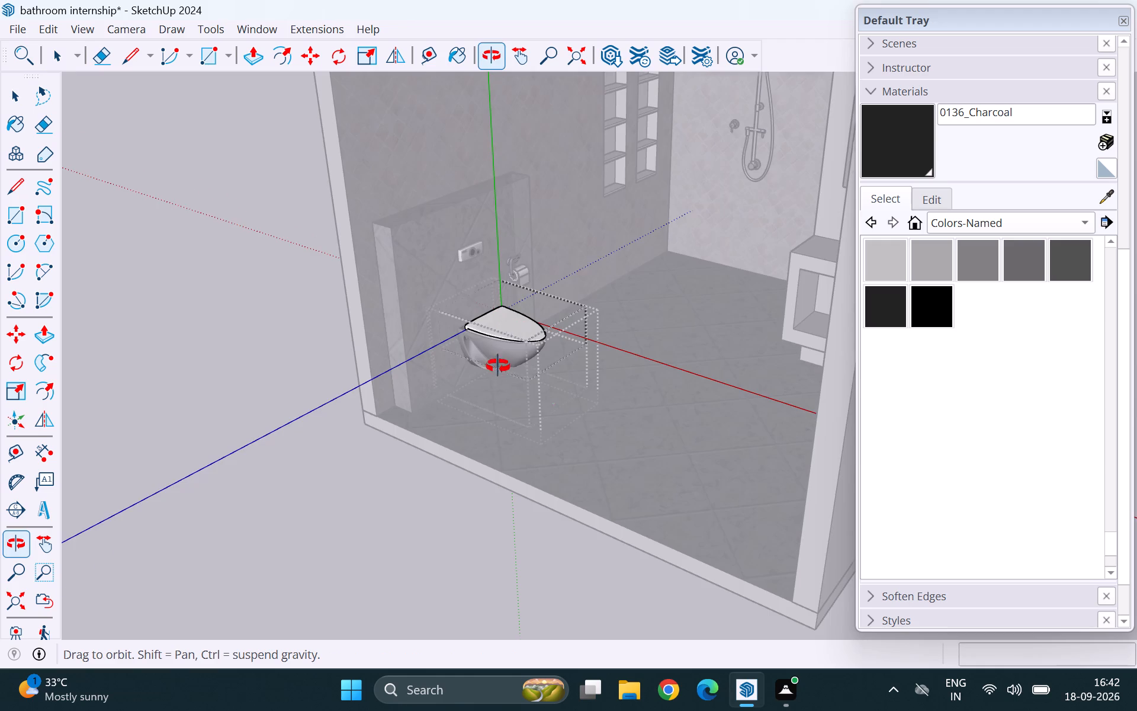
scroll(499, 332, "up", 5)
left_click(512, 345)
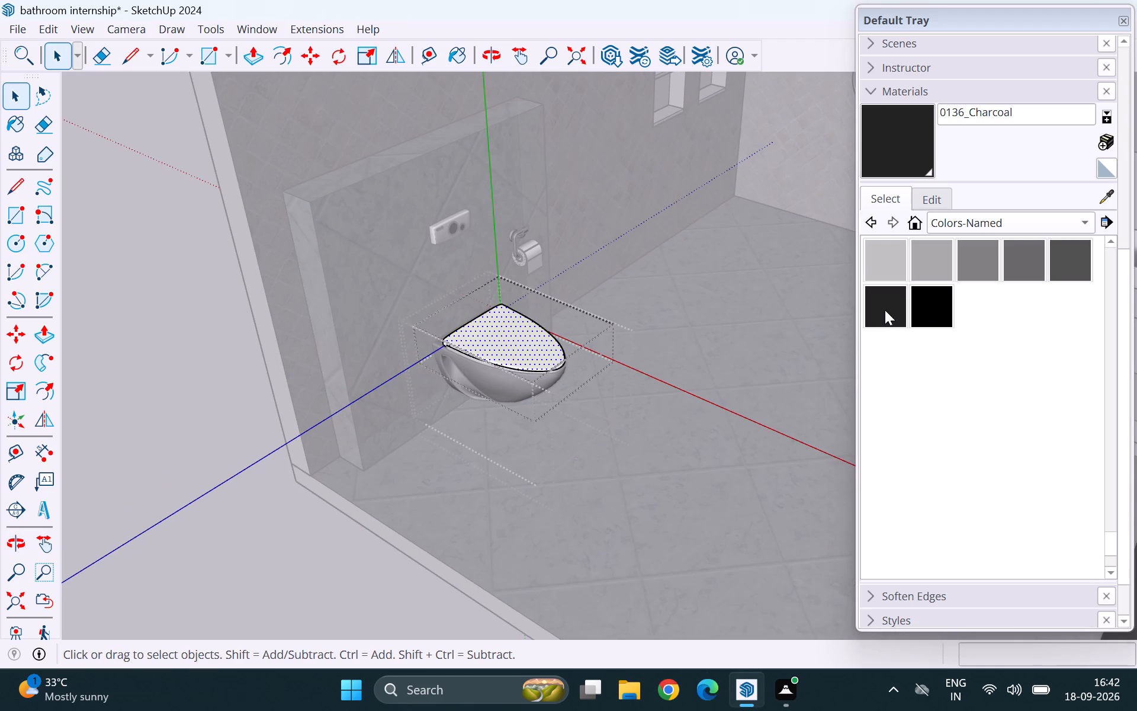
left_click(885, 310)
left_click(500, 342)
scroll(522, 348, "down", 5)
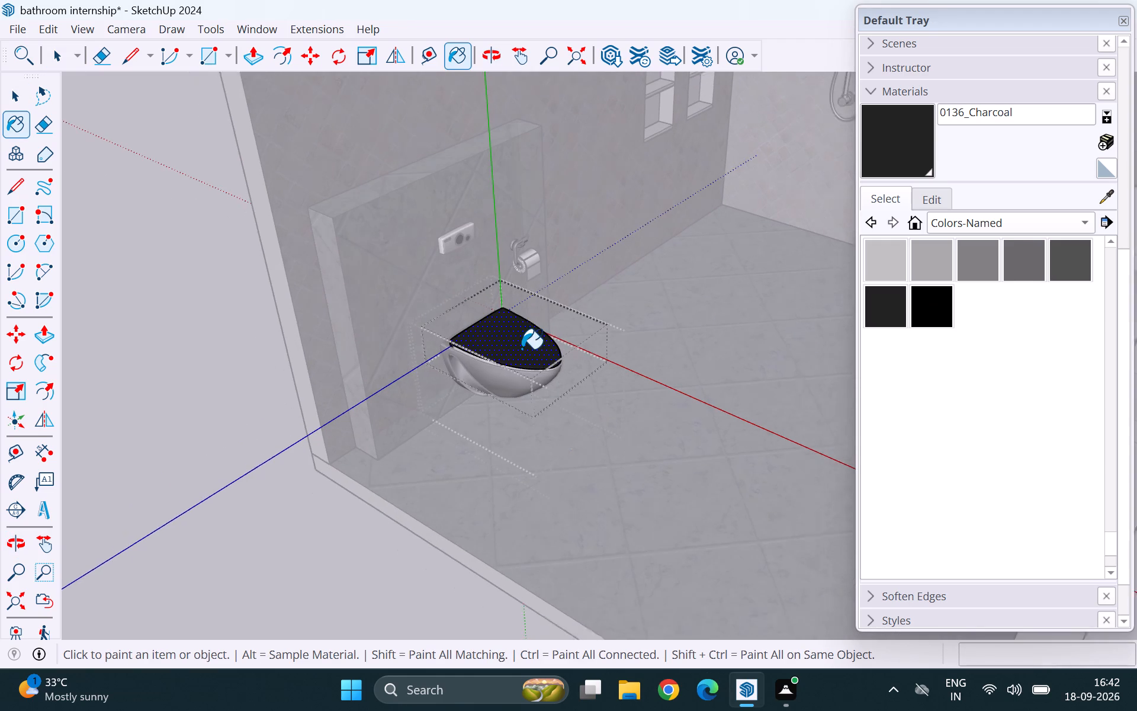
key("space")
left_click(222, 346)
key("space")
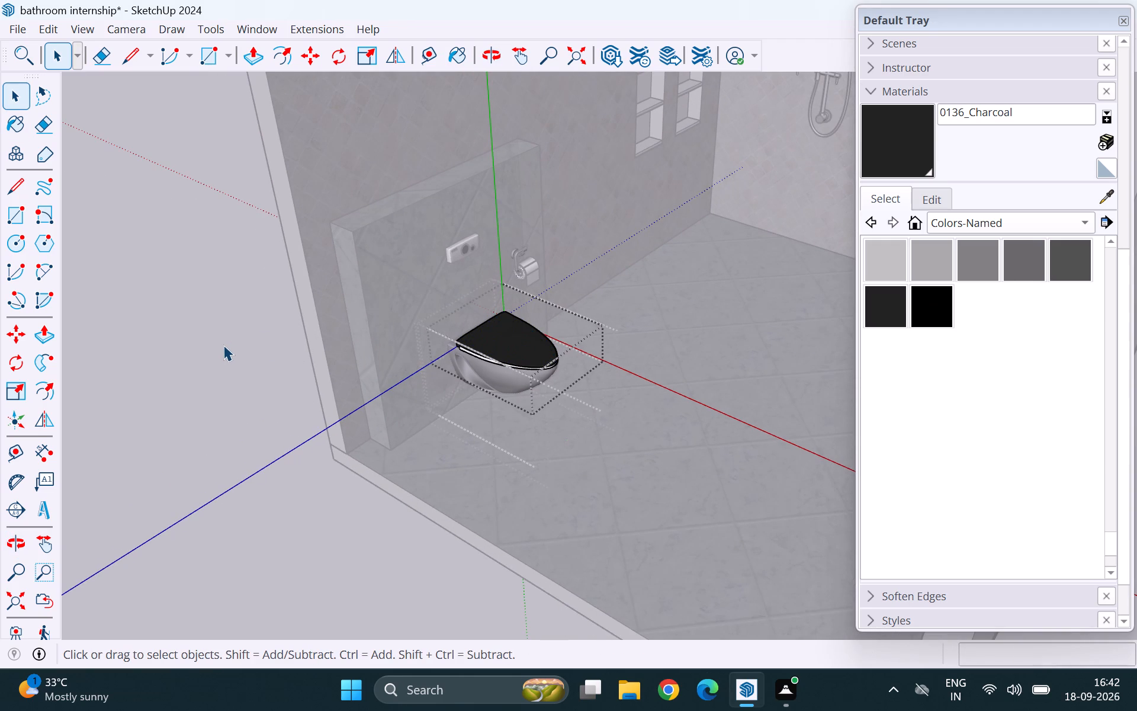
left_click(227, 344)
scroll(236, 337, "down", 10)
left_click(237, 340)
left_click(237, 340)
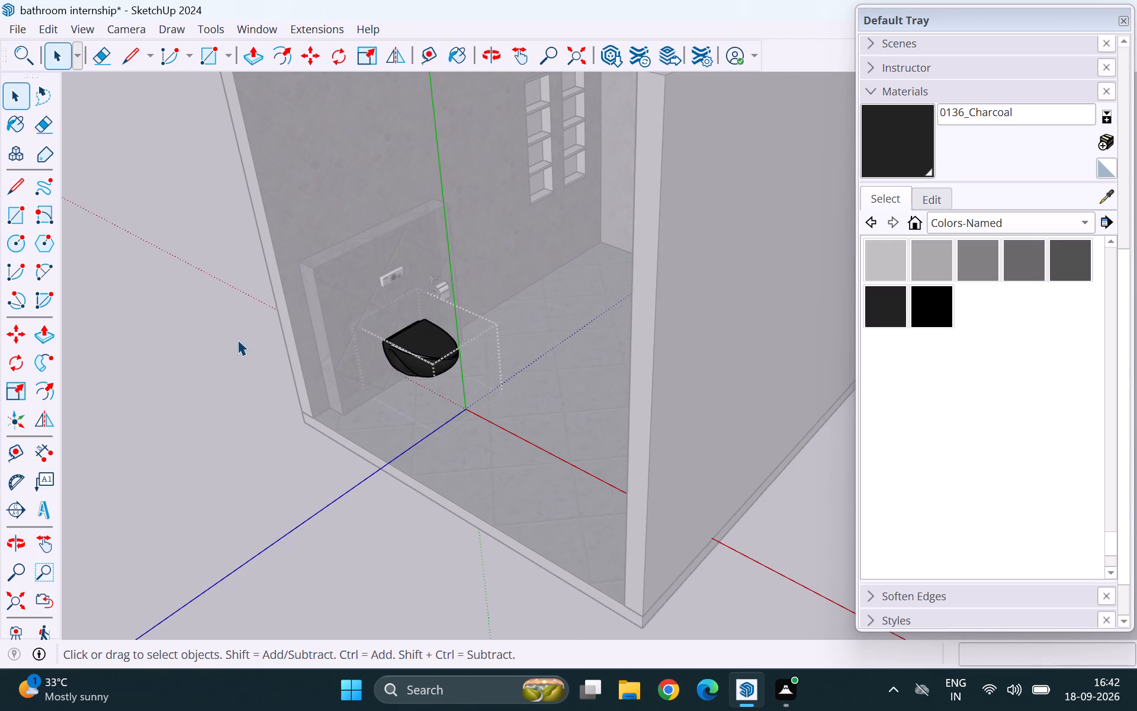
triple_click(237, 340)
left_click(237, 340)
scroll(237, 340, "down", 5)
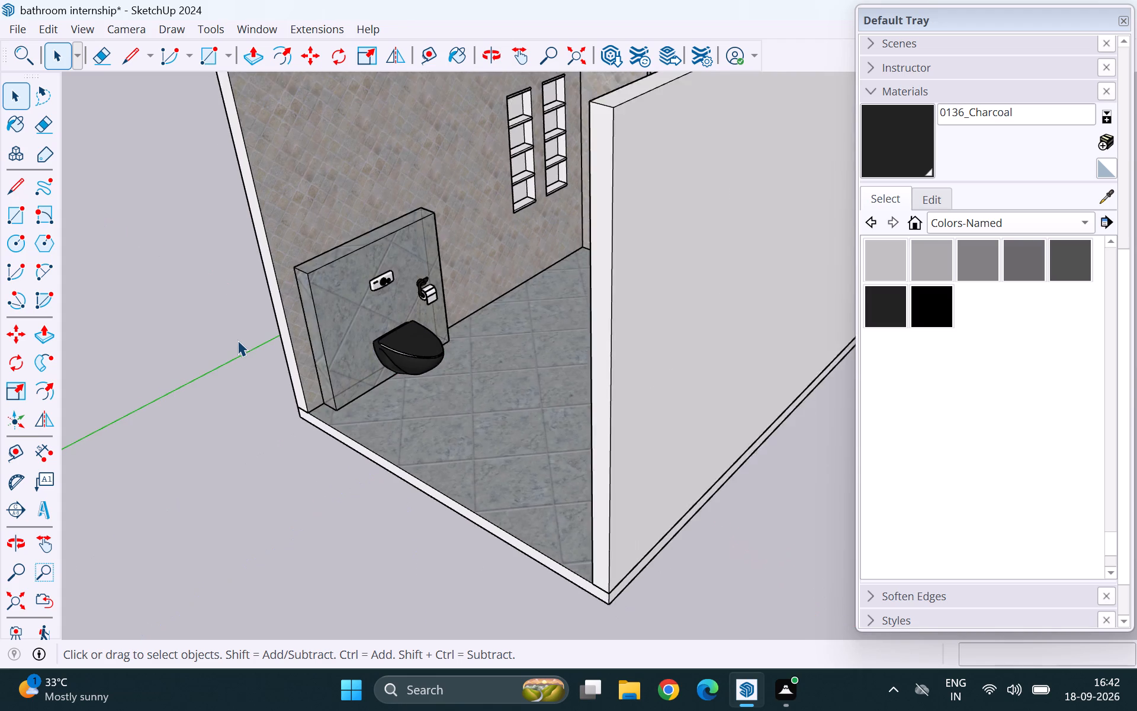
Paint the white seat strip beneath the toilet lid with 0136_Charcoal inside its own nested group, then leave the component.
middle_click_drag(388, 348, 652, 296)
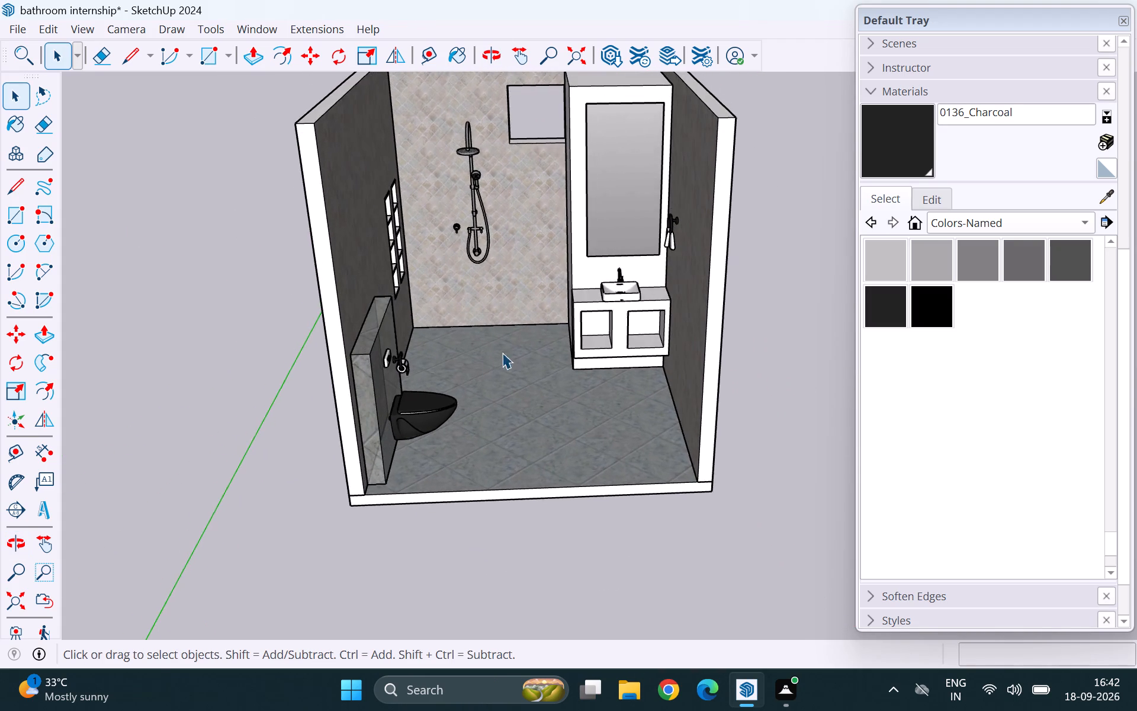
scroll(412, 422, "up", 12)
scroll(452, 391, "up", 6)
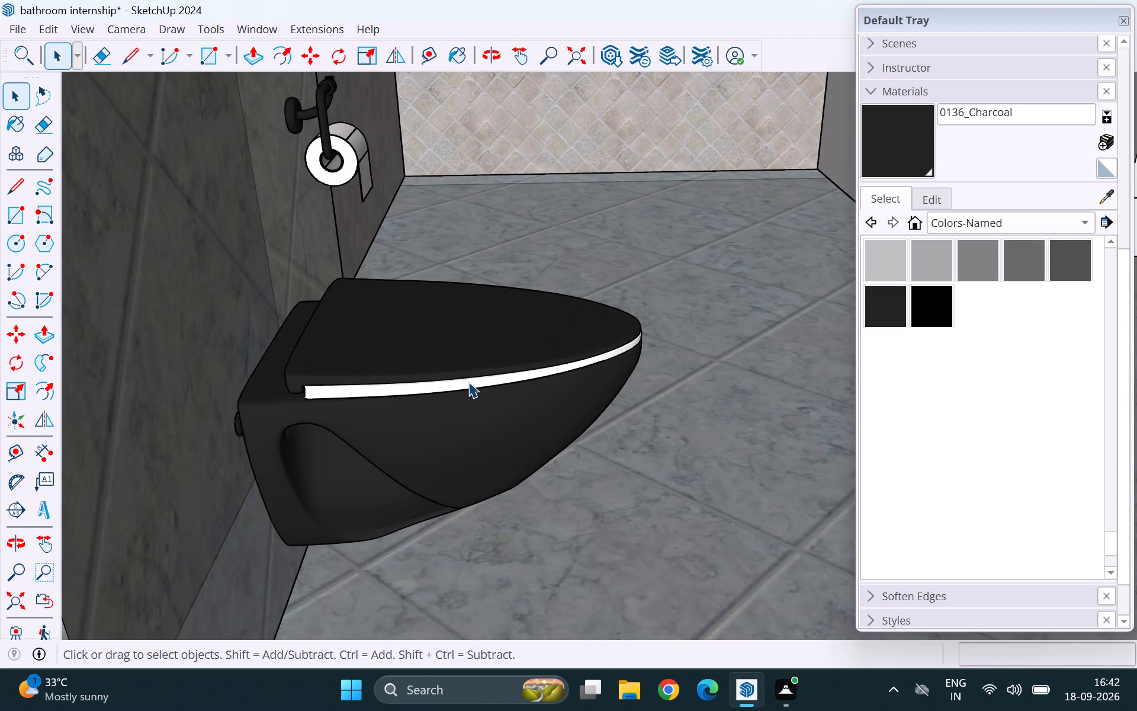
double_click(468, 382)
triple_click(468, 382)
triple_click(468, 382)
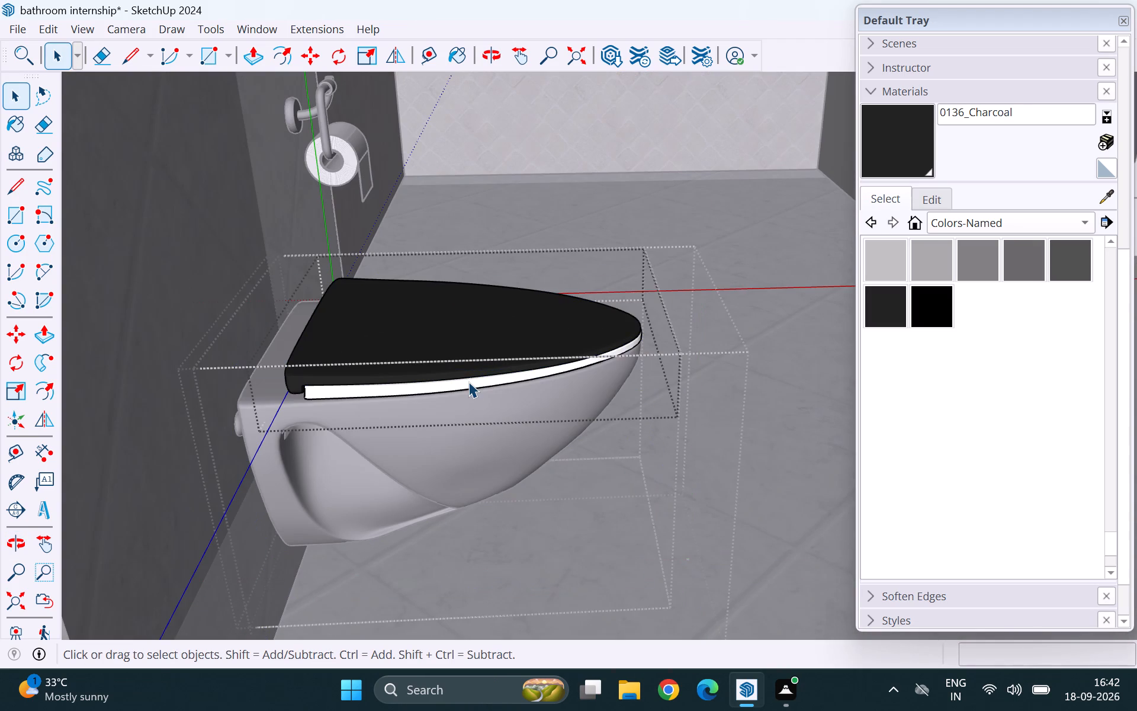
left_click(468, 382)
double_click(468, 382)
left_click(468, 382)
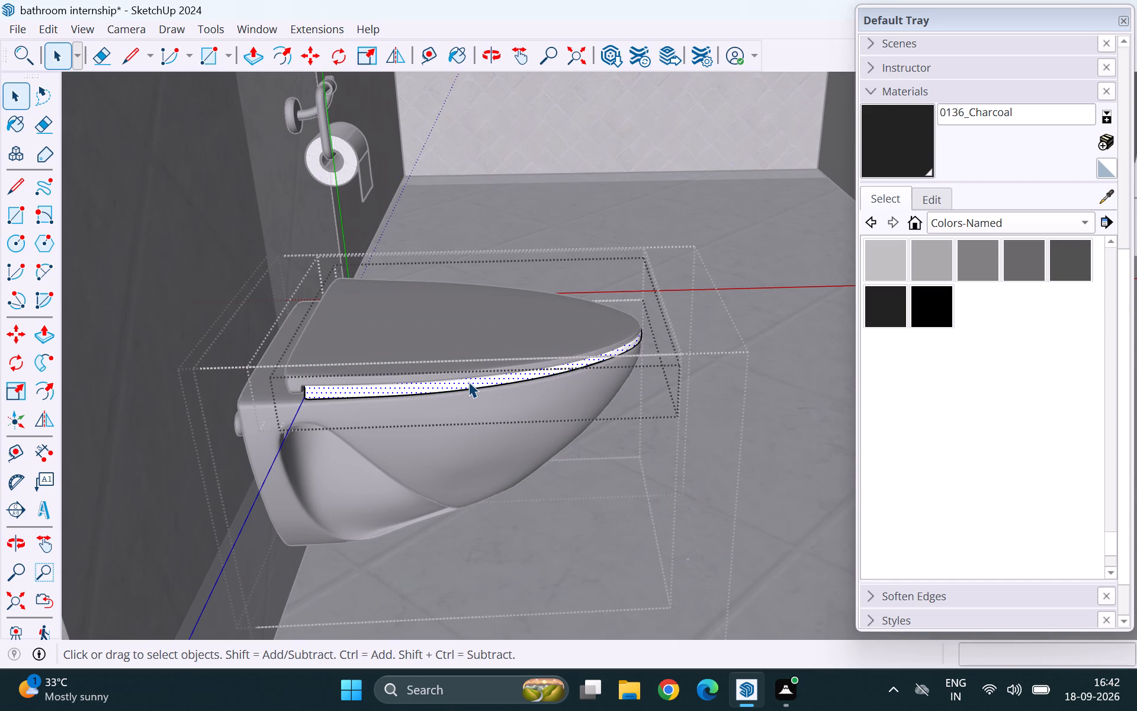
left_click(897, 314)
left_click(518, 380)
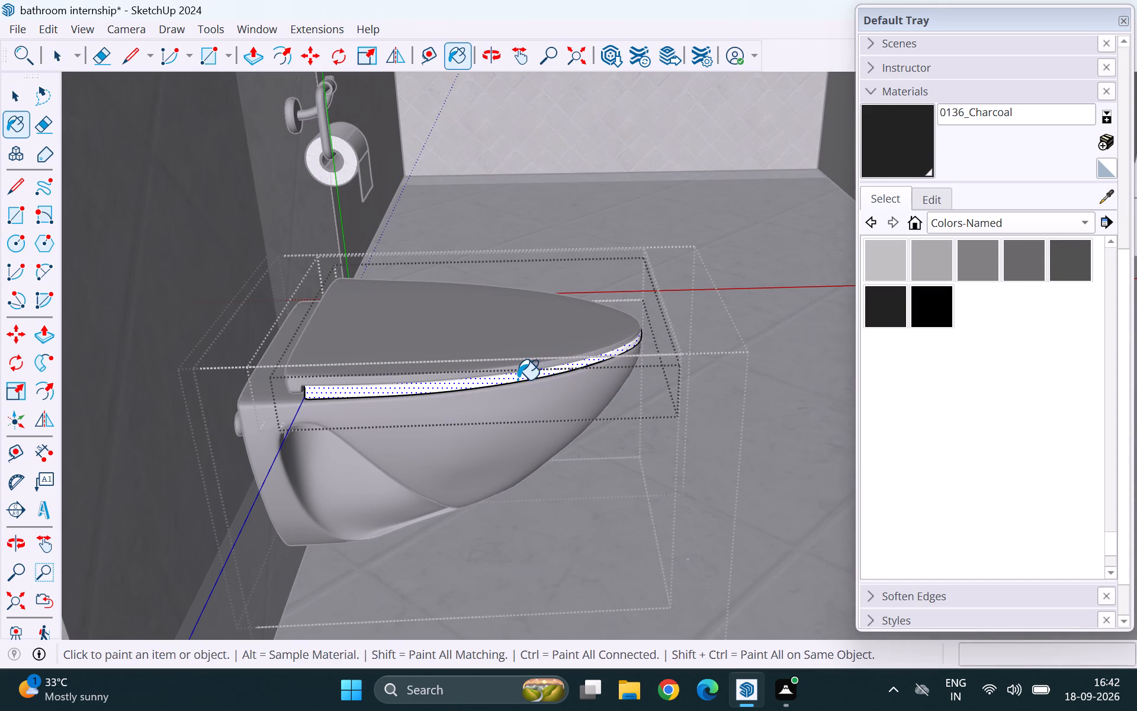
key("space")
scroll(435, 385, "down", 20)
scroll(435, 385, "down", 6)
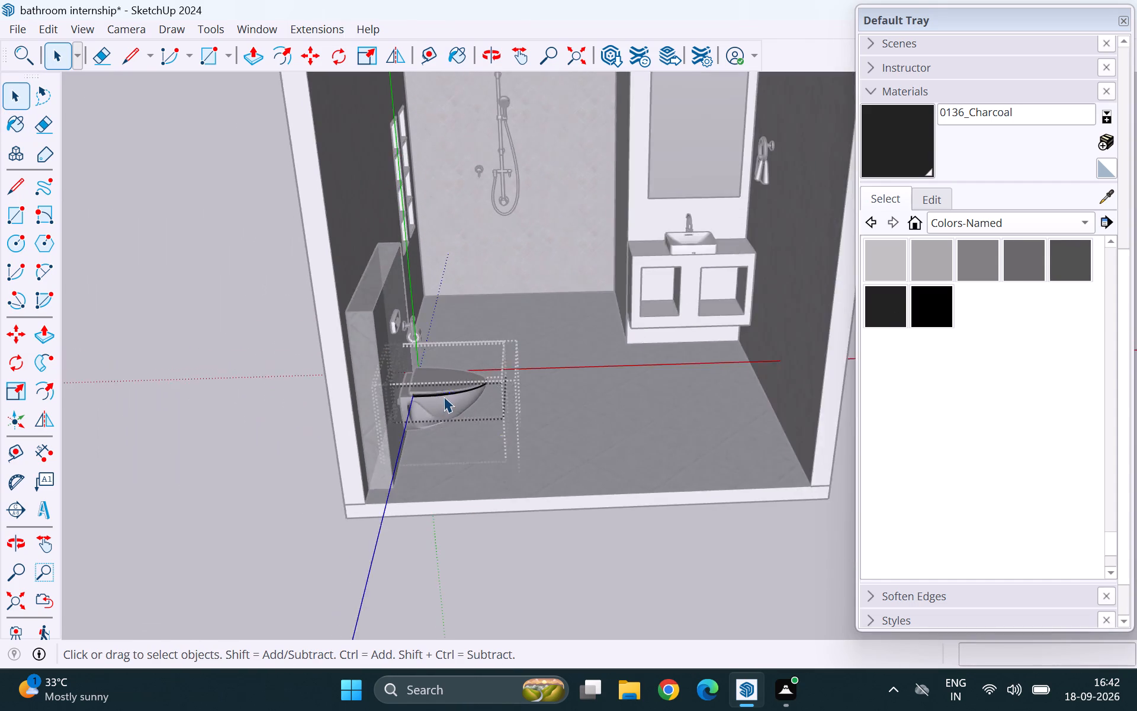
scroll(444, 396, "down", 5)
left_click(785, 313)
triple_click(785, 313)
left_click(783, 313)
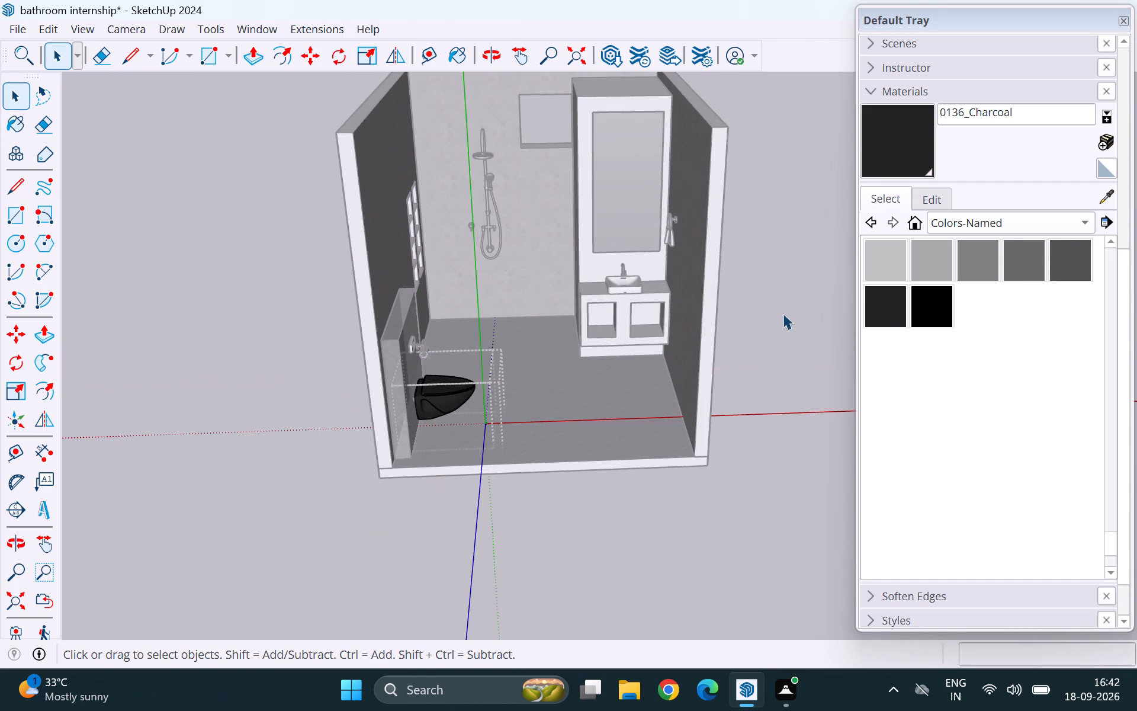
triple_click(783, 313)
left_click(783, 313)
left_click(783, 313)
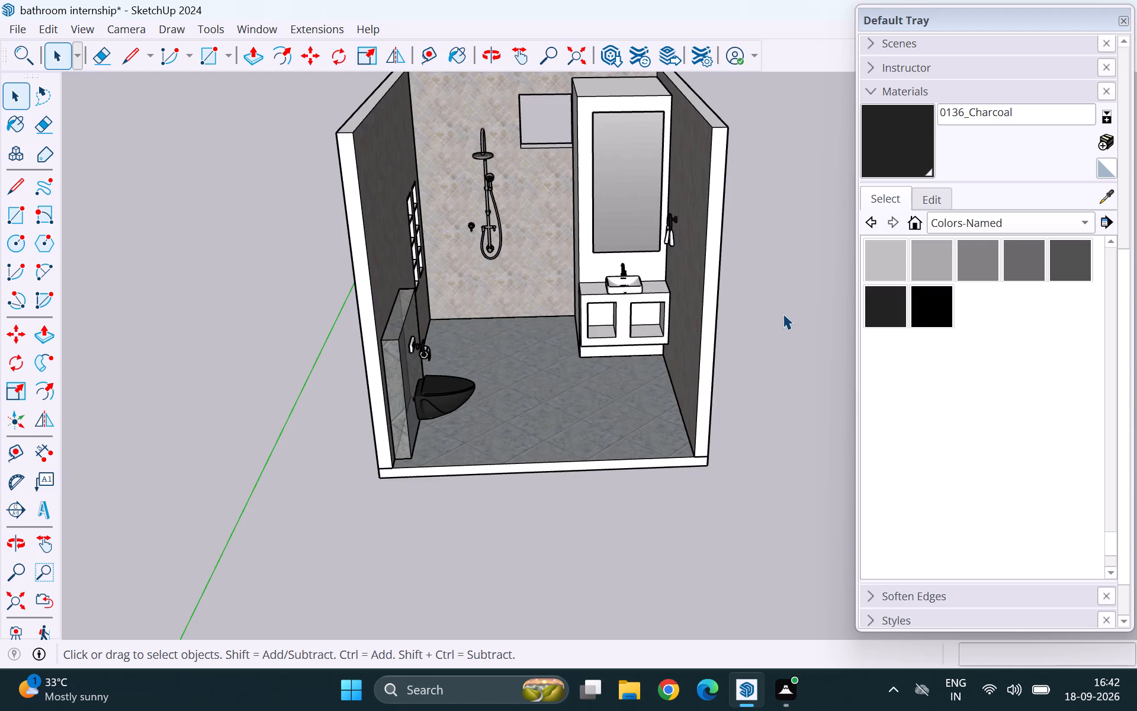
Open the flush plate's component above the toilet and try 0131_Silver and 0132_LightGray on its body.
scroll(499, 372, "up", 5)
scroll(458, 401, "up", 6)
scroll(420, 450, "up", 3)
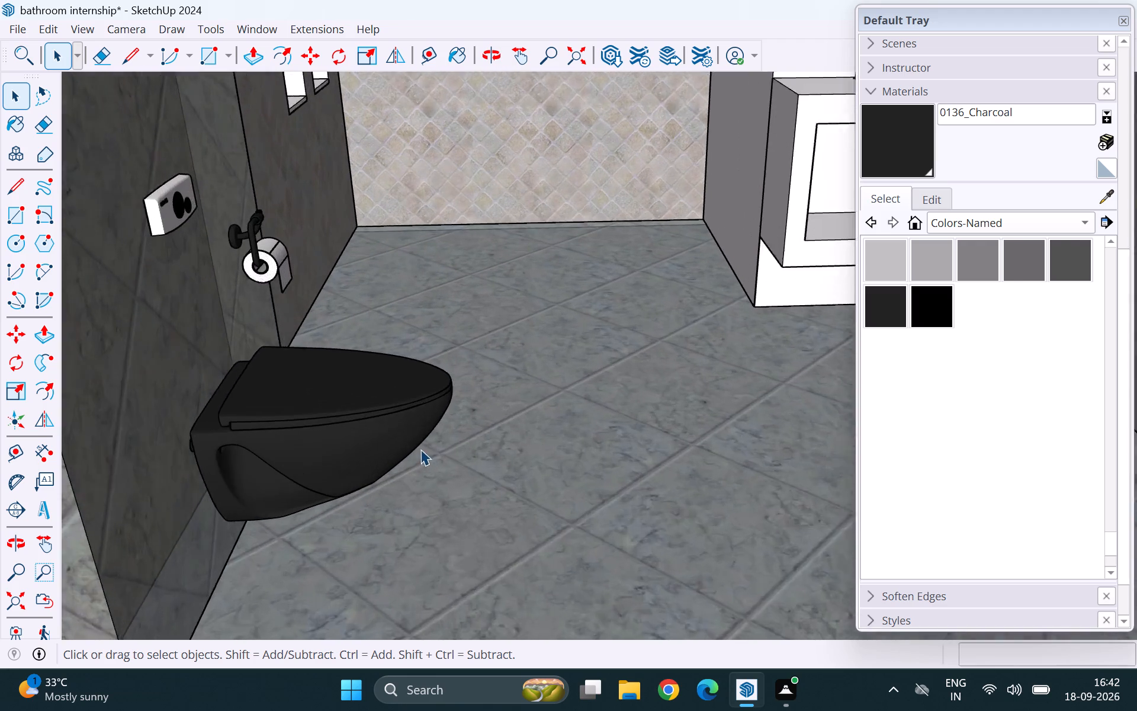
scroll(436, 453, "down", 5)
scroll(500, 450, "up", 1)
middle_click_drag(500, 450, 327, 445)
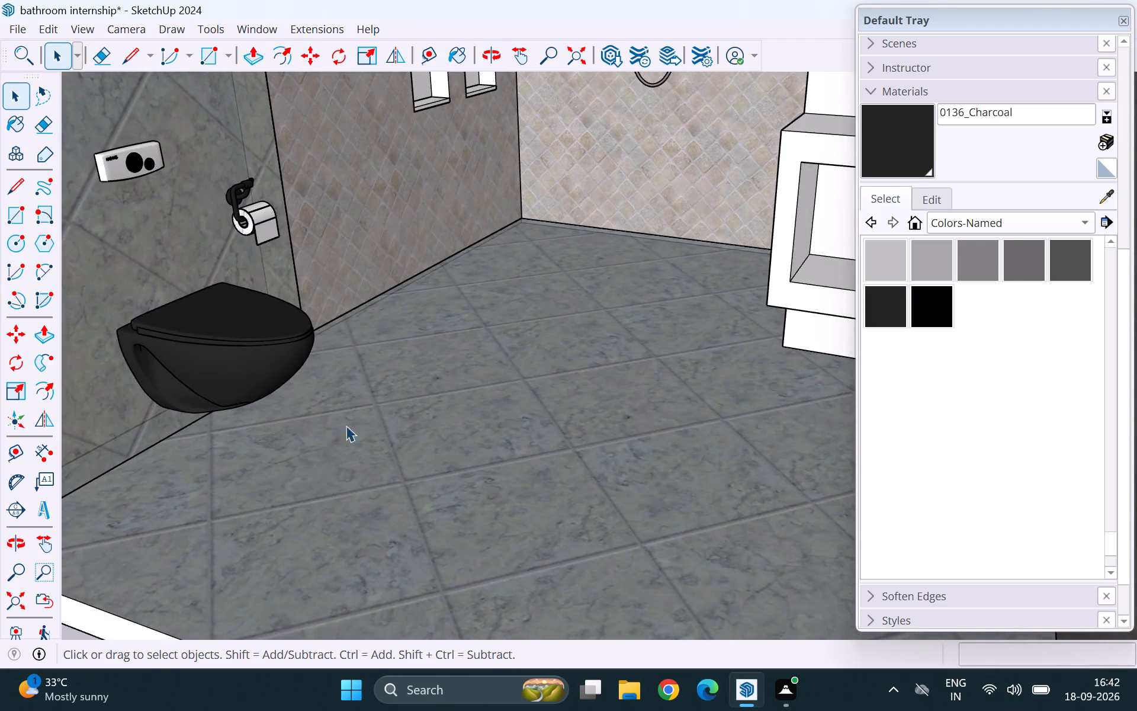
scroll(354, 423, "down", 5)
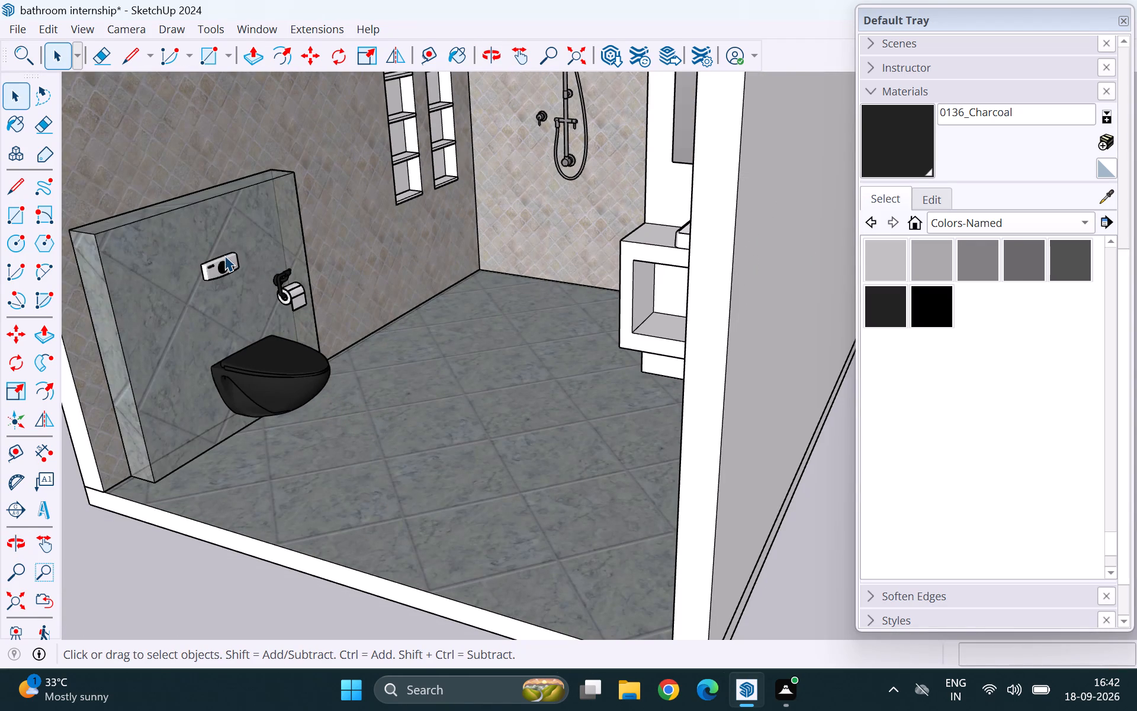
scroll(165, 249, "up", 19)
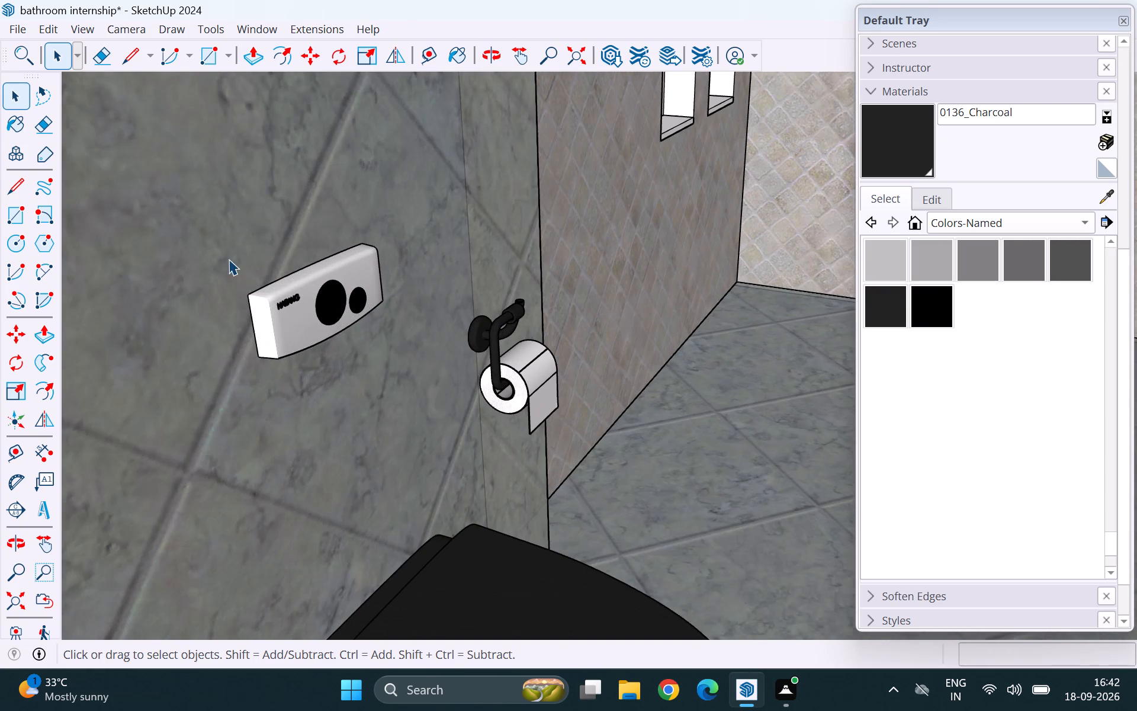
double_click(291, 322)
left_click(291, 322)
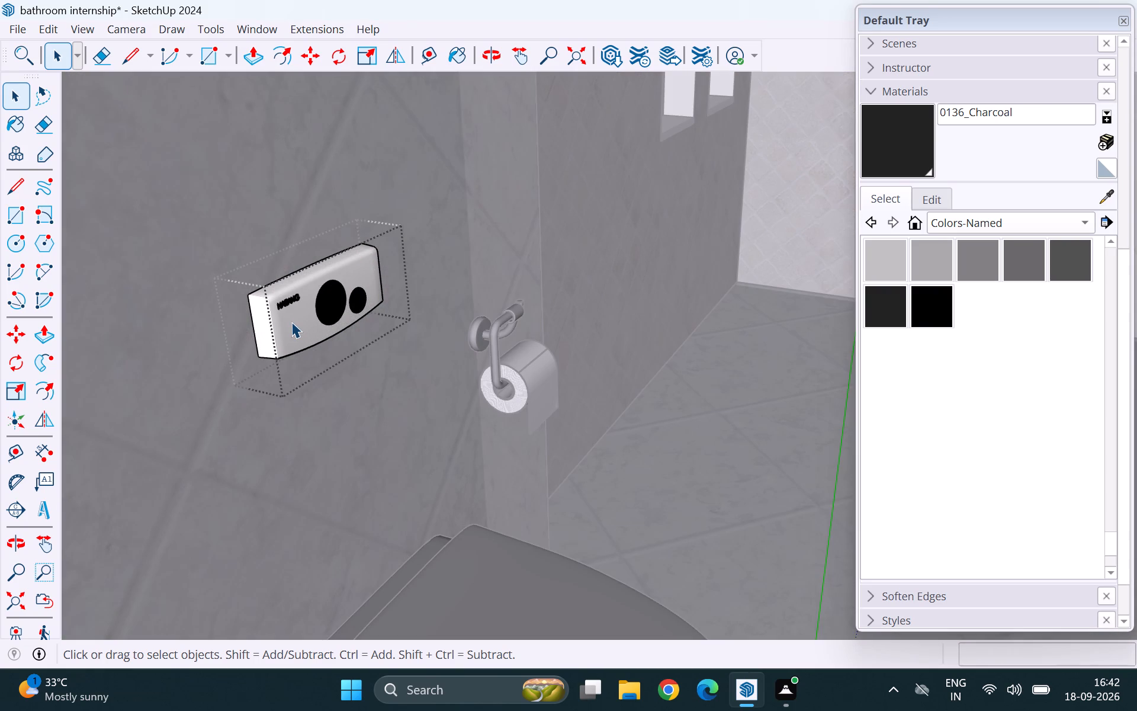
double_click(291, 322)
left_click(291, 322)
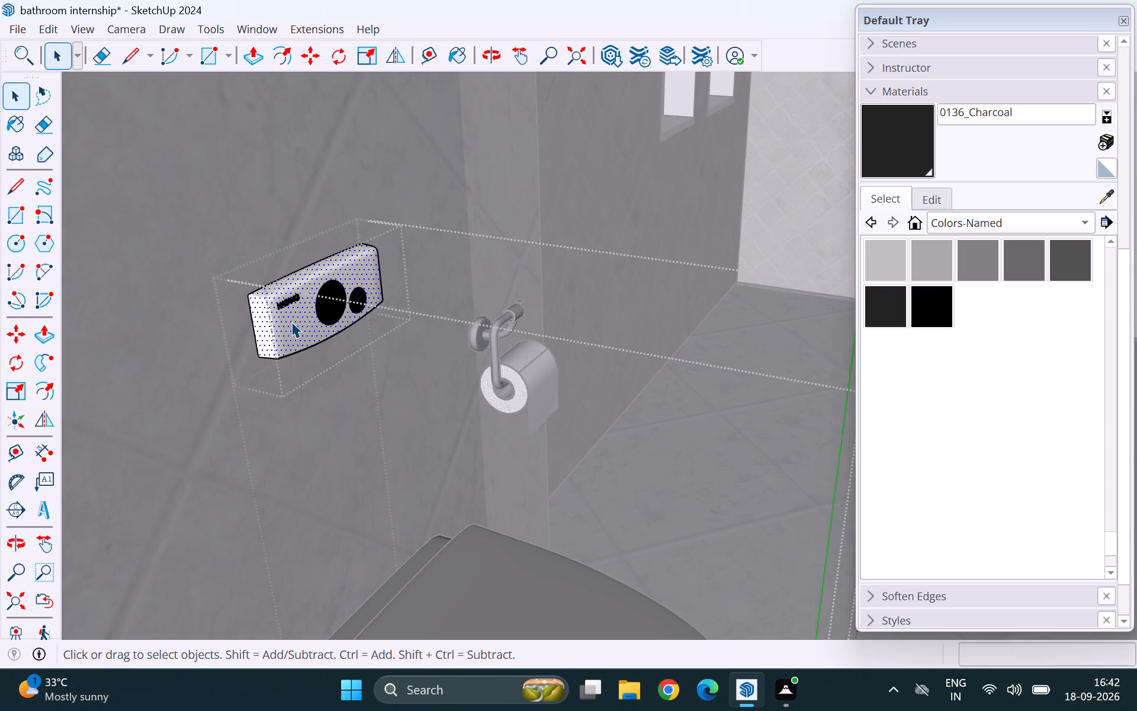
key("b")
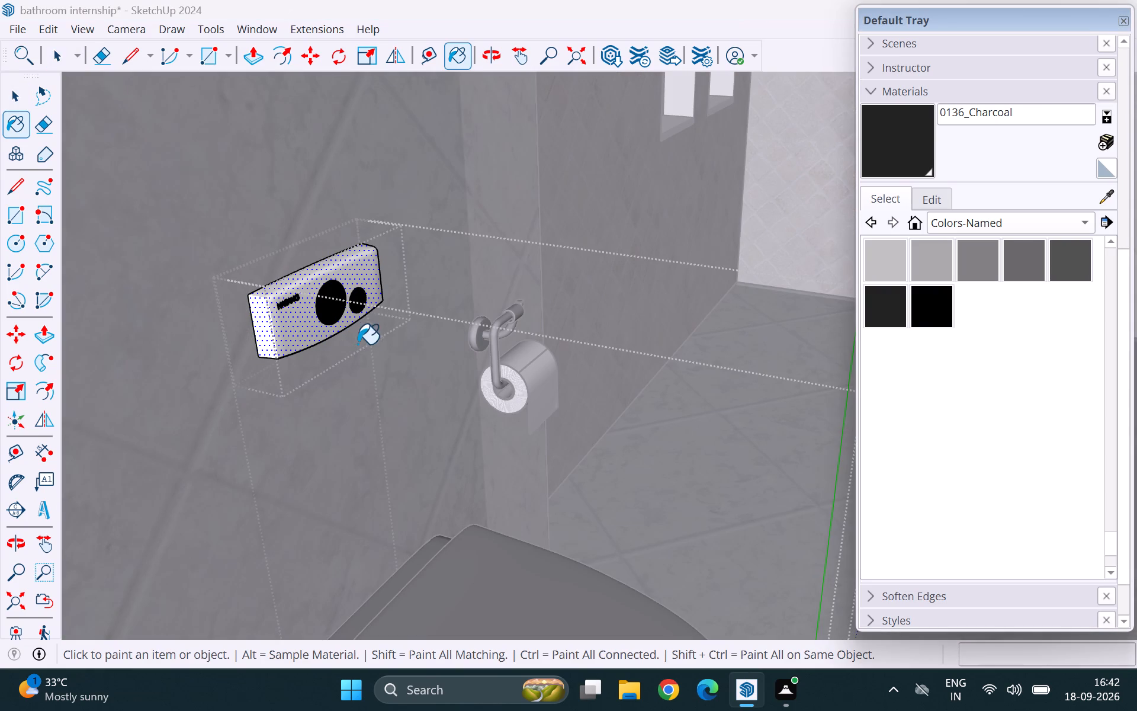
scroll(383, 357, "down", 20)
scroll(383, 357, "down", 4)
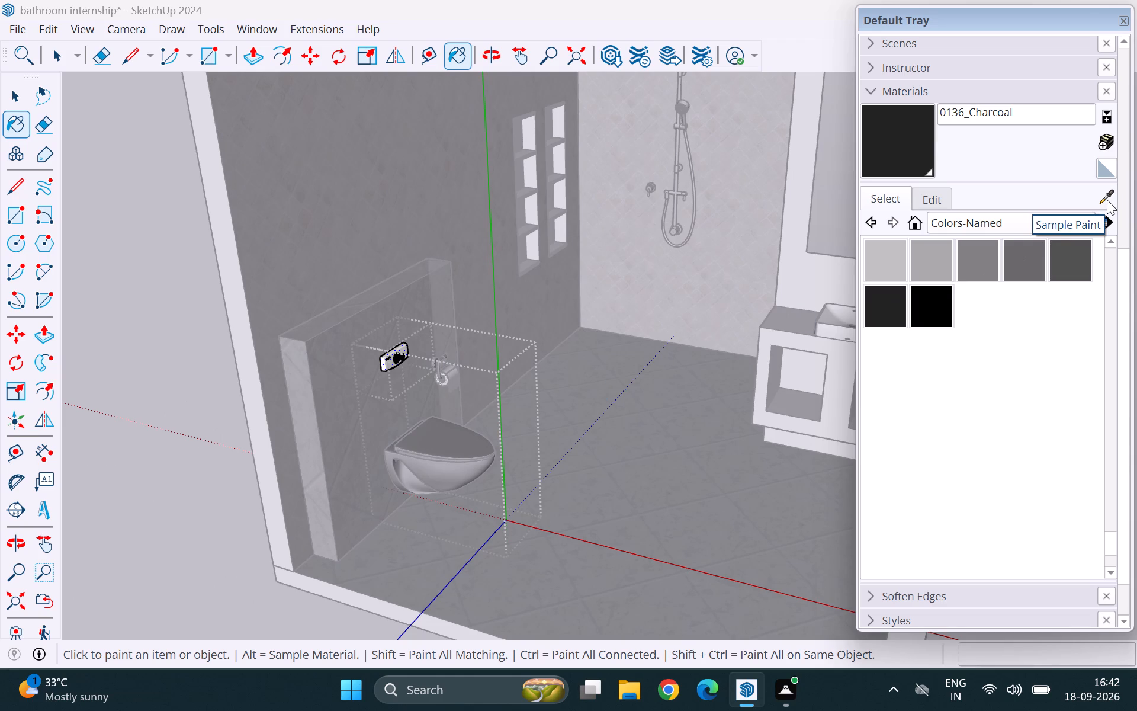
left_click(882, 264)
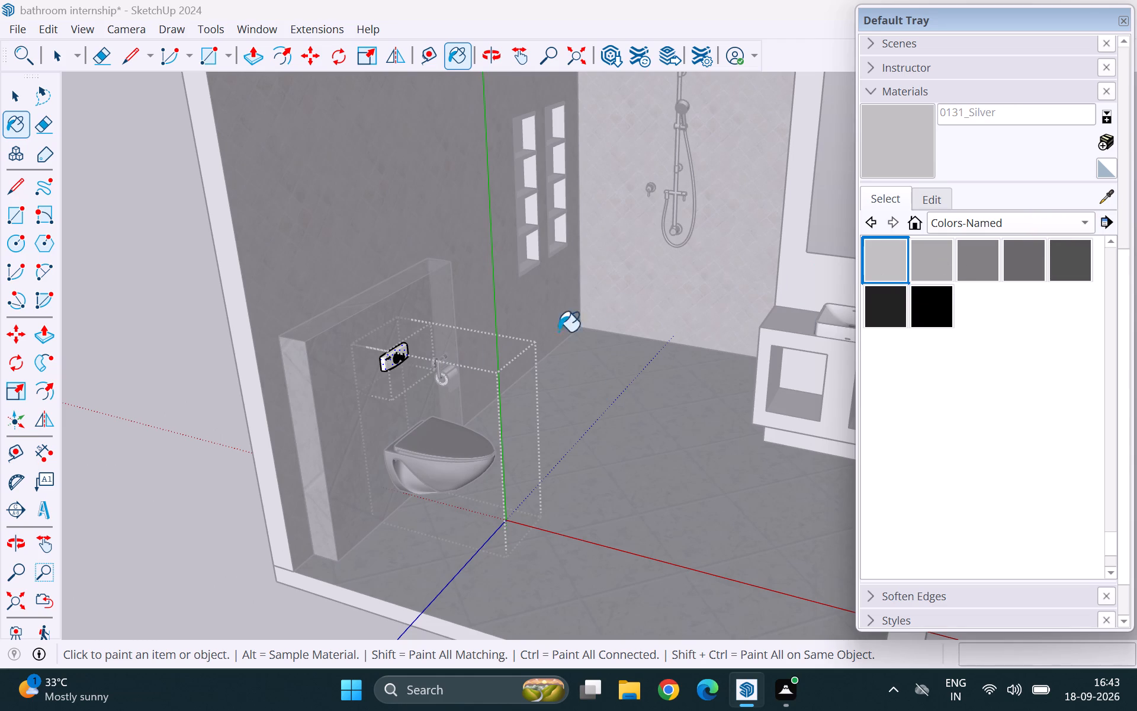
scroll(394, 370, "up", 18)
left_click_drag(381, 354, 383, 360)
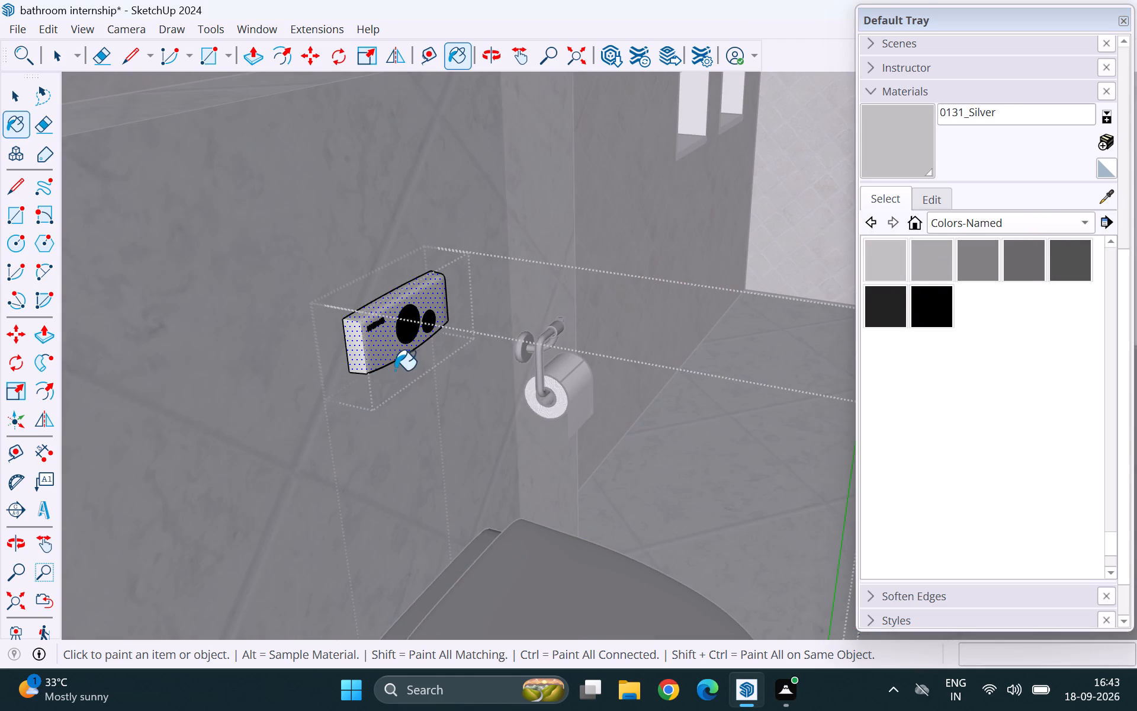
left_click(934, 264)
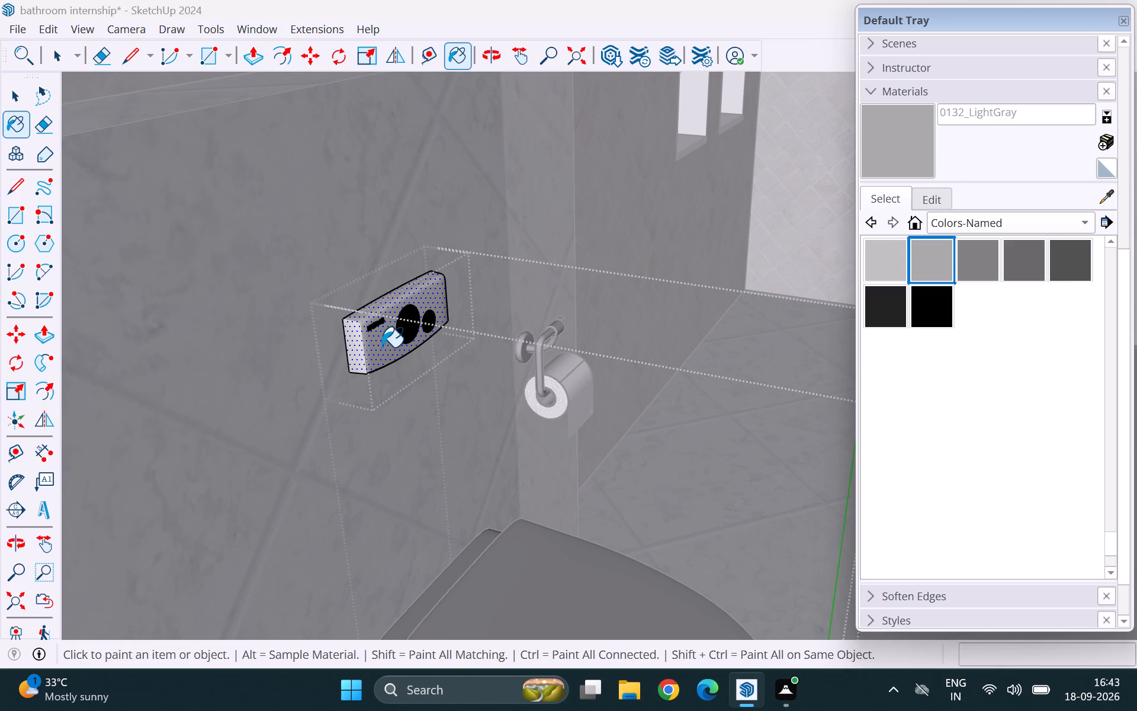
left_click(382, 347)
scroll(449, 395, "down", 2)
Paint the flush plate's body with the mirror gray from Colors-Named and leave its component.
left_click(978, 276)
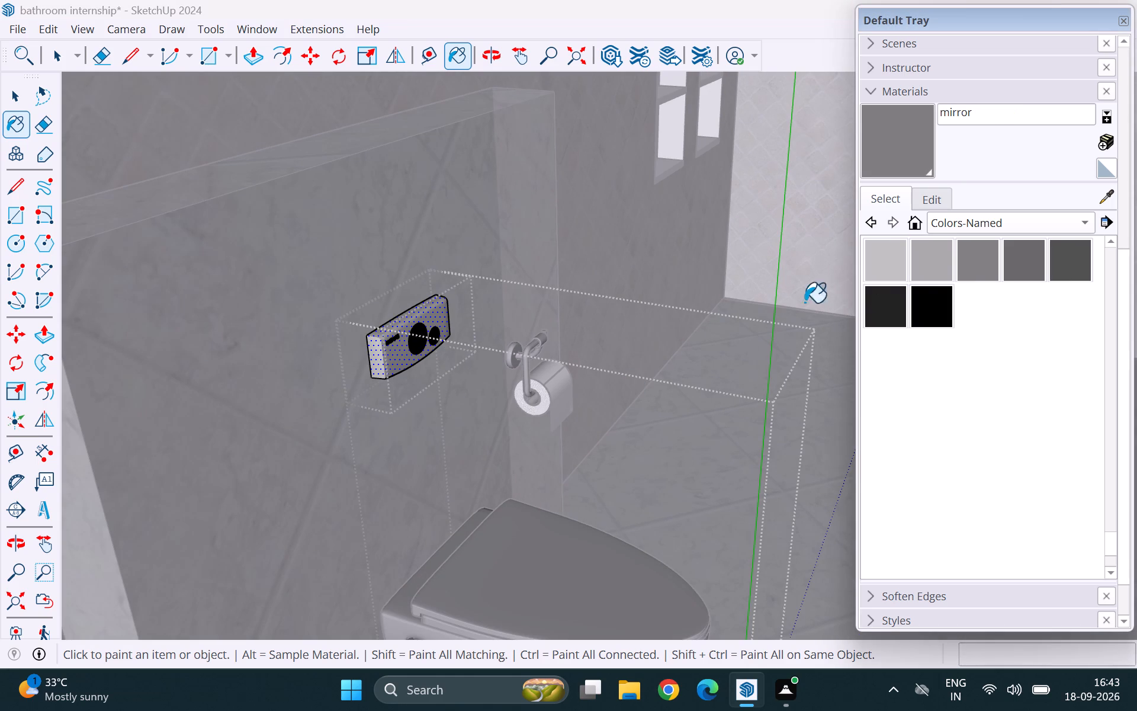
left_click(414, 355)
scroll(480, 421, "down", 9)
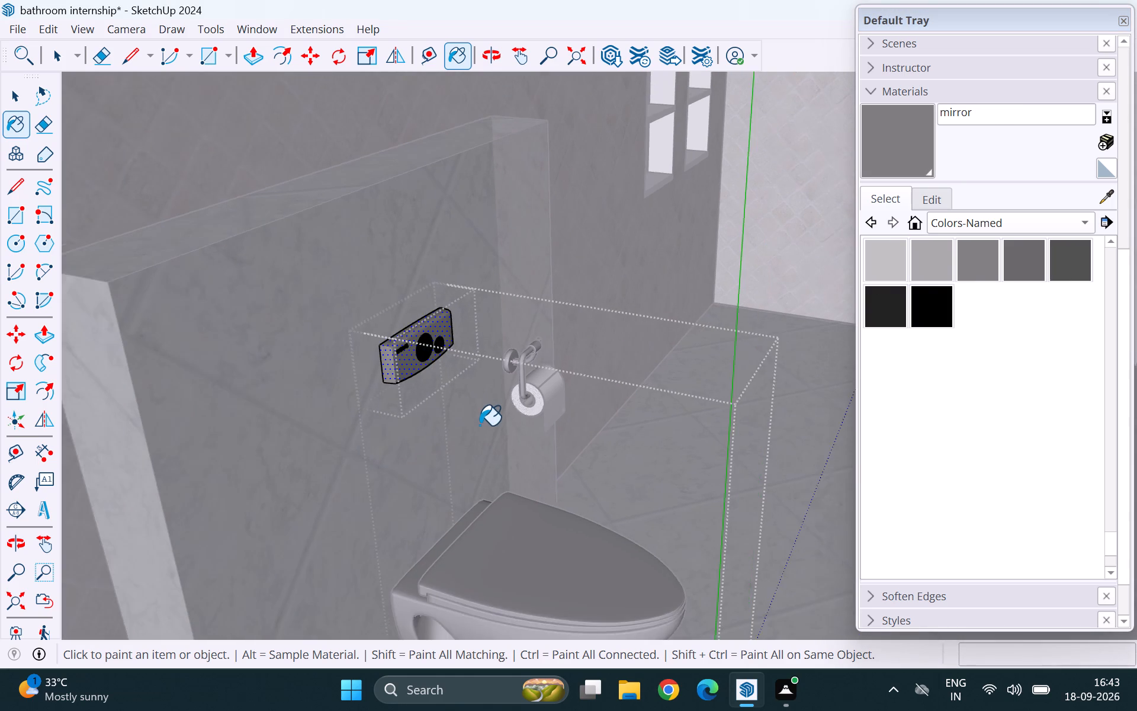
scroll(480, 425, "down", 4)
key("space")
scroll(489, 433, "down", 12)
left_click(280, 392)
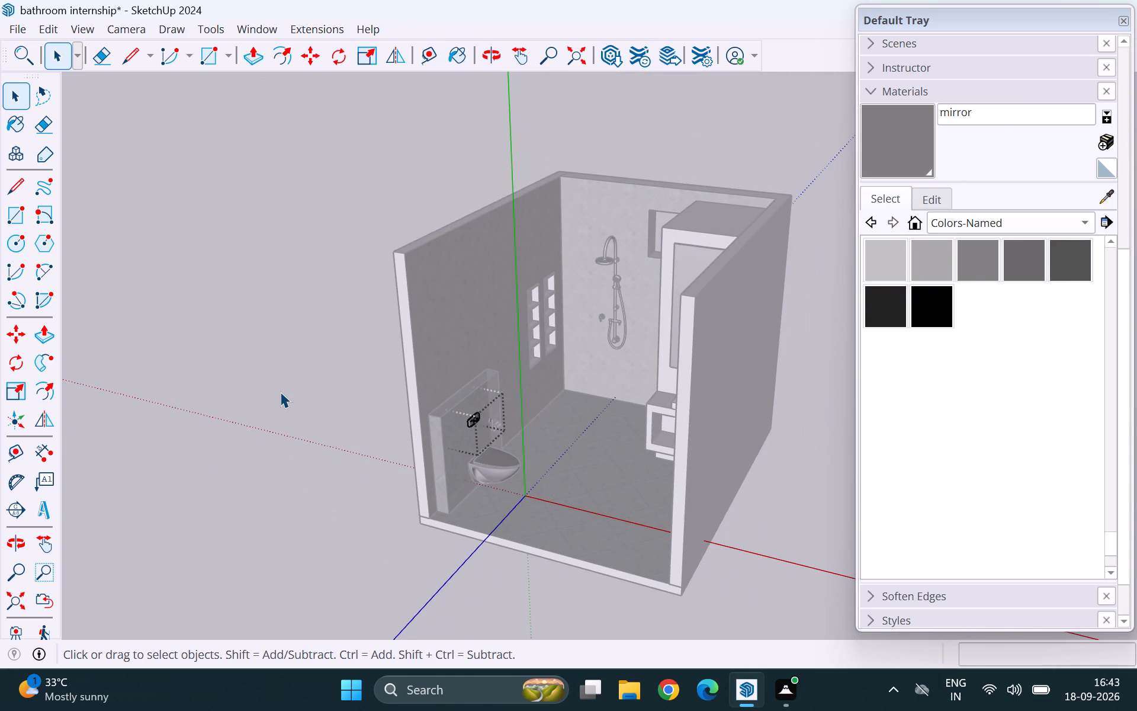
left_click(280, 392)
Examine the painted flush plate, toilet and partition wall up close and from different angles.
scroll(455, 430, "up", 18)
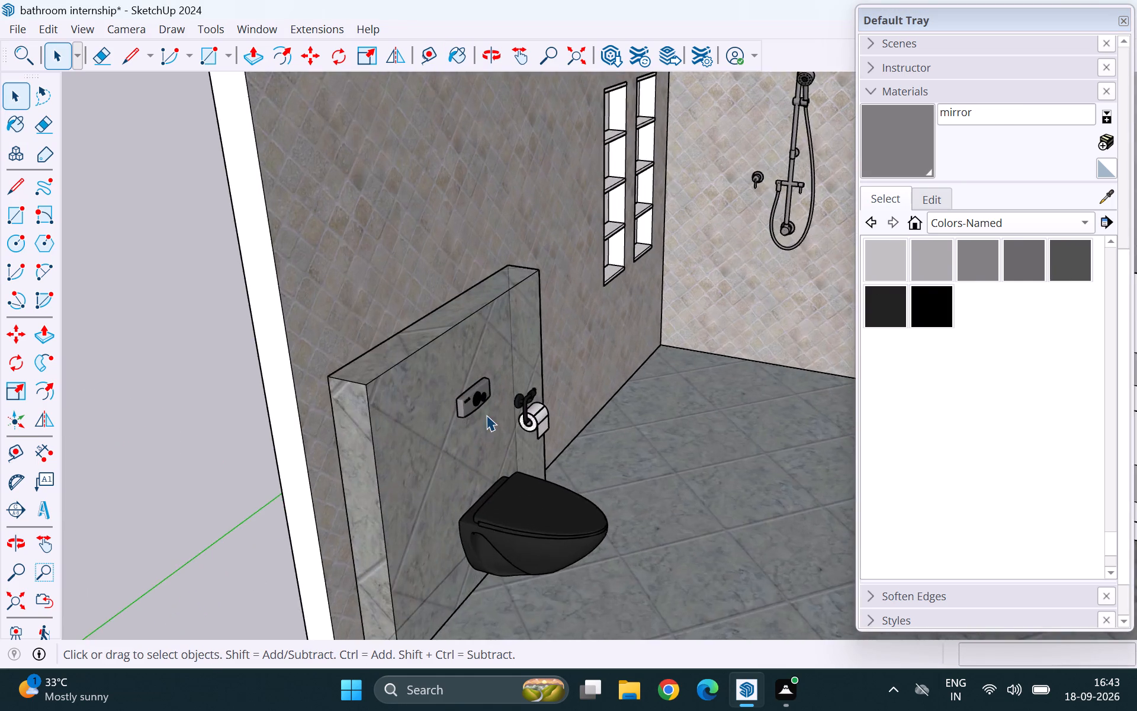
scroll(468, 396, "up", 6)
scroll(410, 375, "down", 5)
middle_click_drag(474, 390, 475, 390)
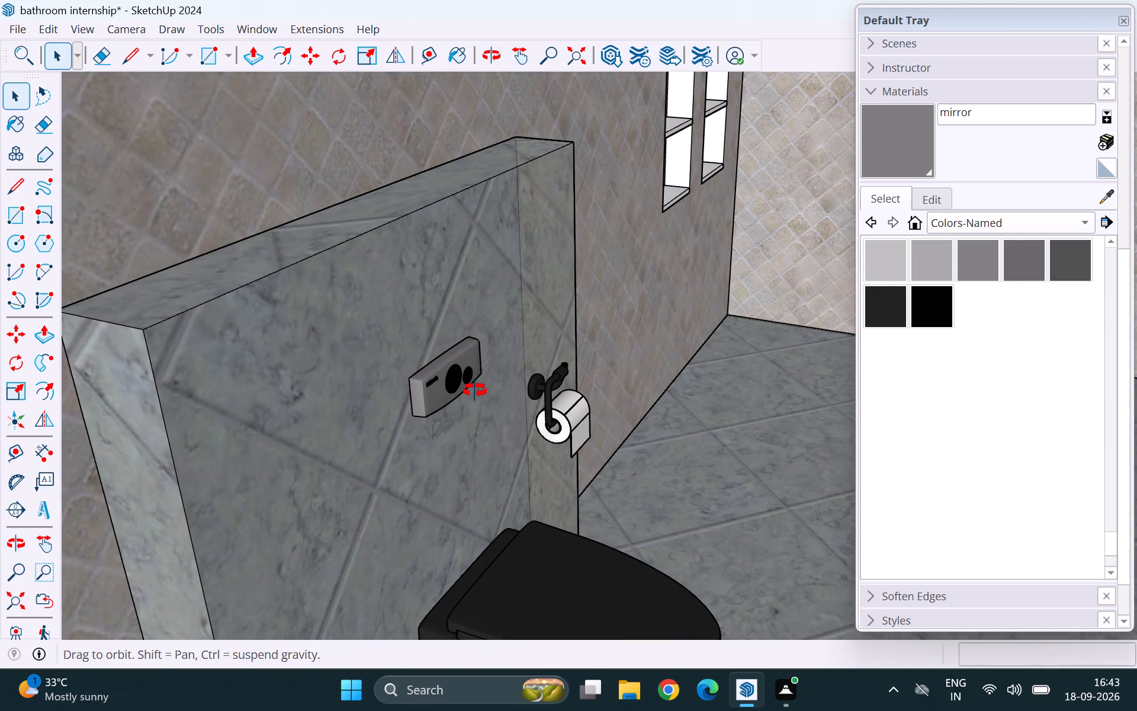
middle_click_drag(475, 390, 141, 390)
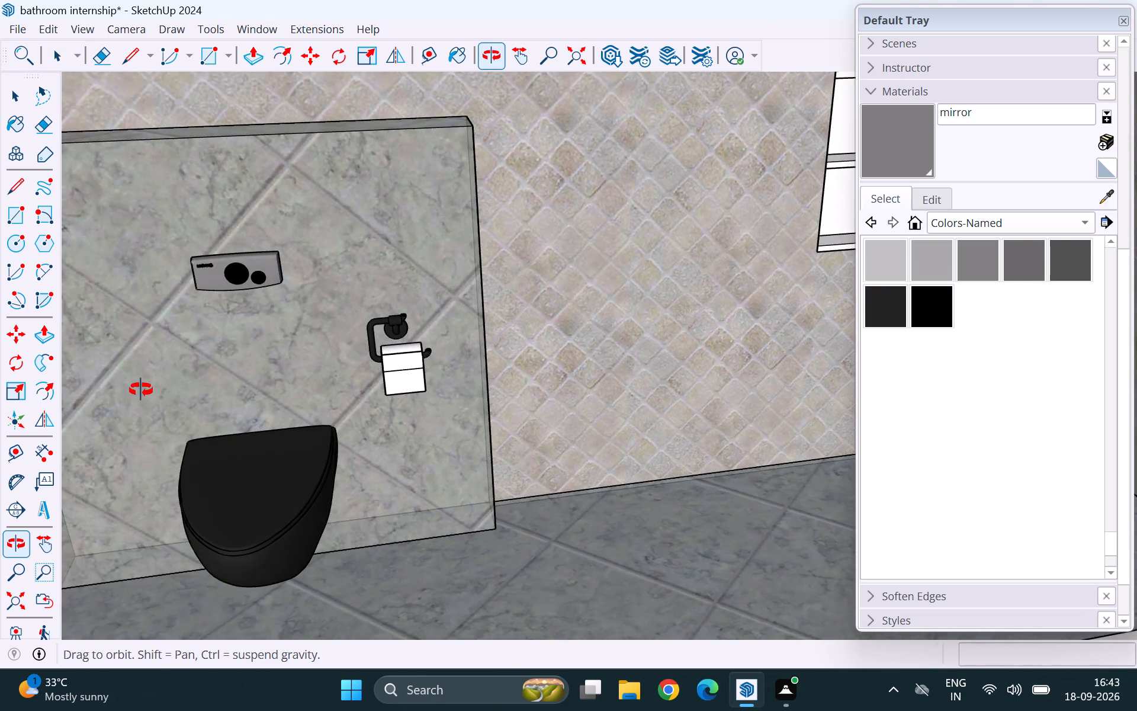
middle_click_drag(141, 390, 391, 394)
scroll(416, 383, "down", 10)
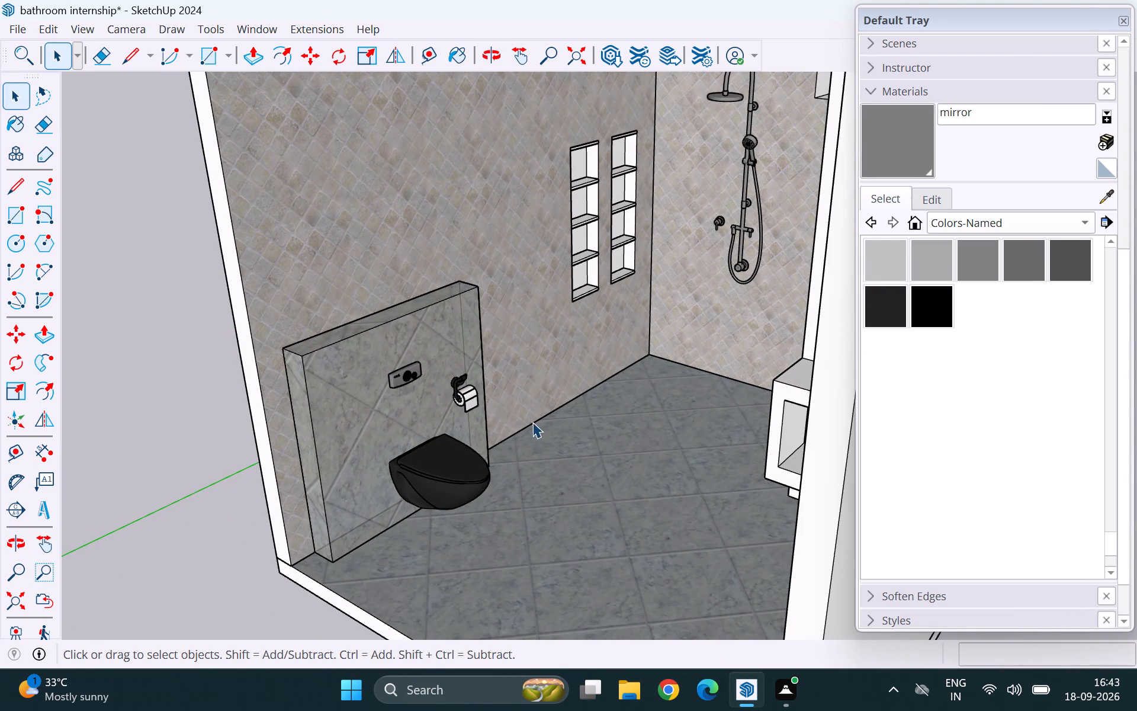
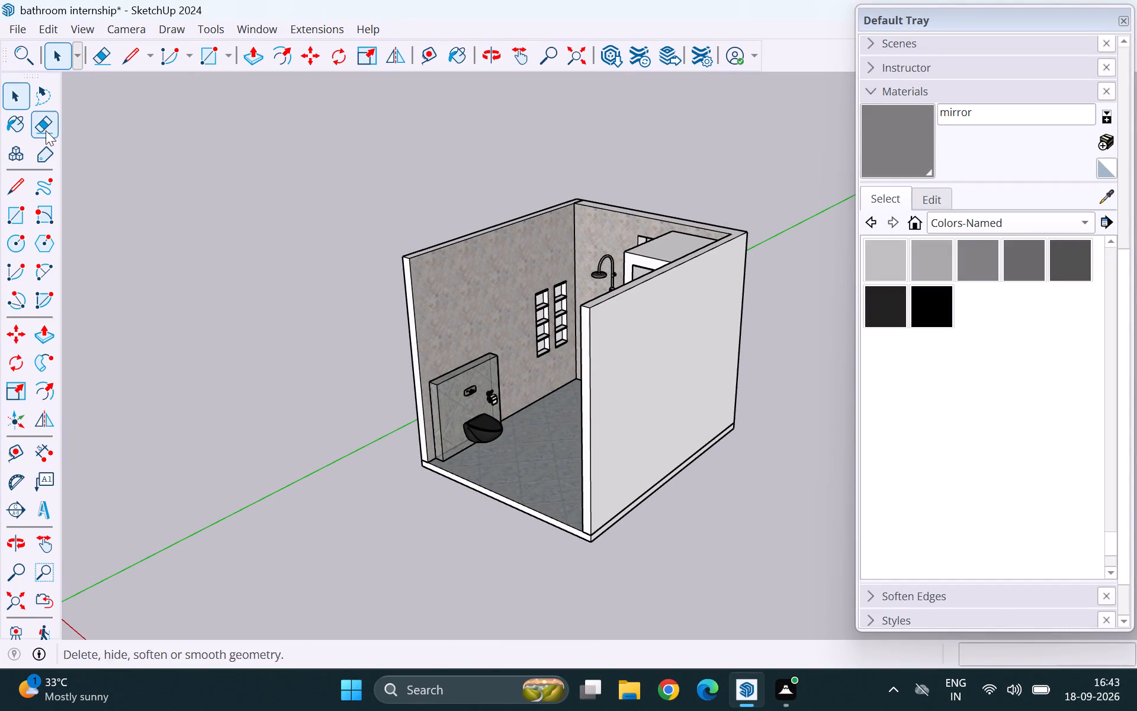
Push/Pull the outer face of the toilet-side wall outward by 0.75 inch inside its group, then leave the group.
left_click(12, 98)
key("space")
key("space")
key("space")
scroll(170, 293, "down", 3)
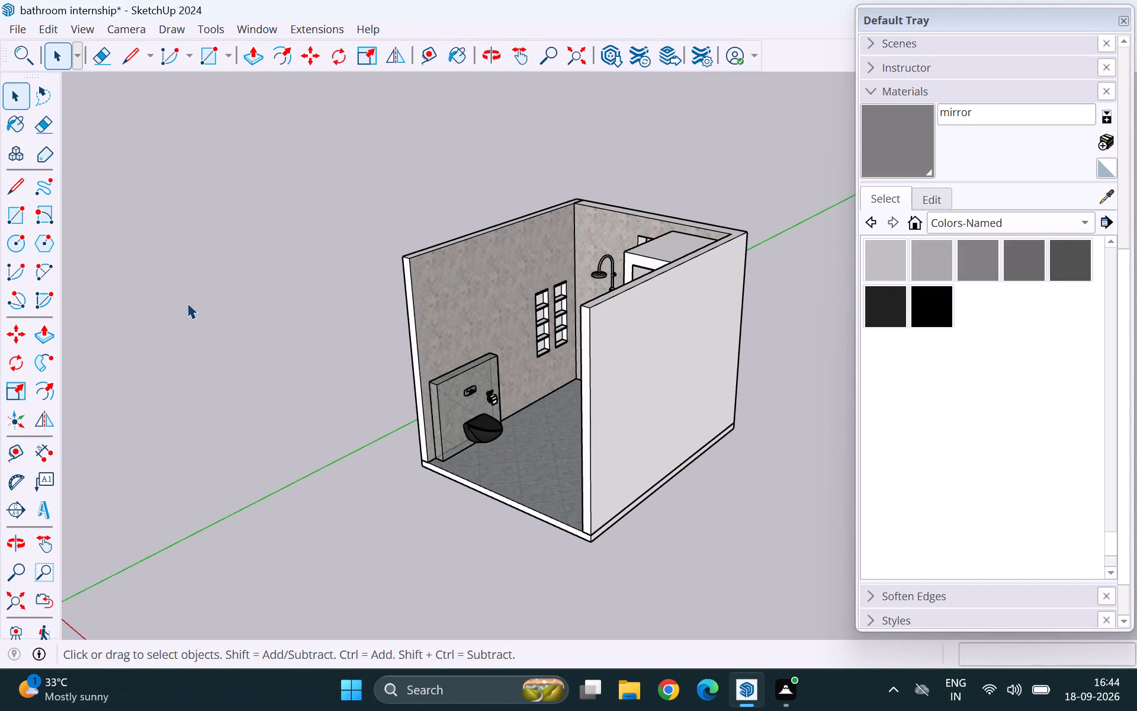
scroll(187, 303, "down", 6)
middle_click_drag(252, 311, 600, 328)
scroll(519, 395, "down", 3)
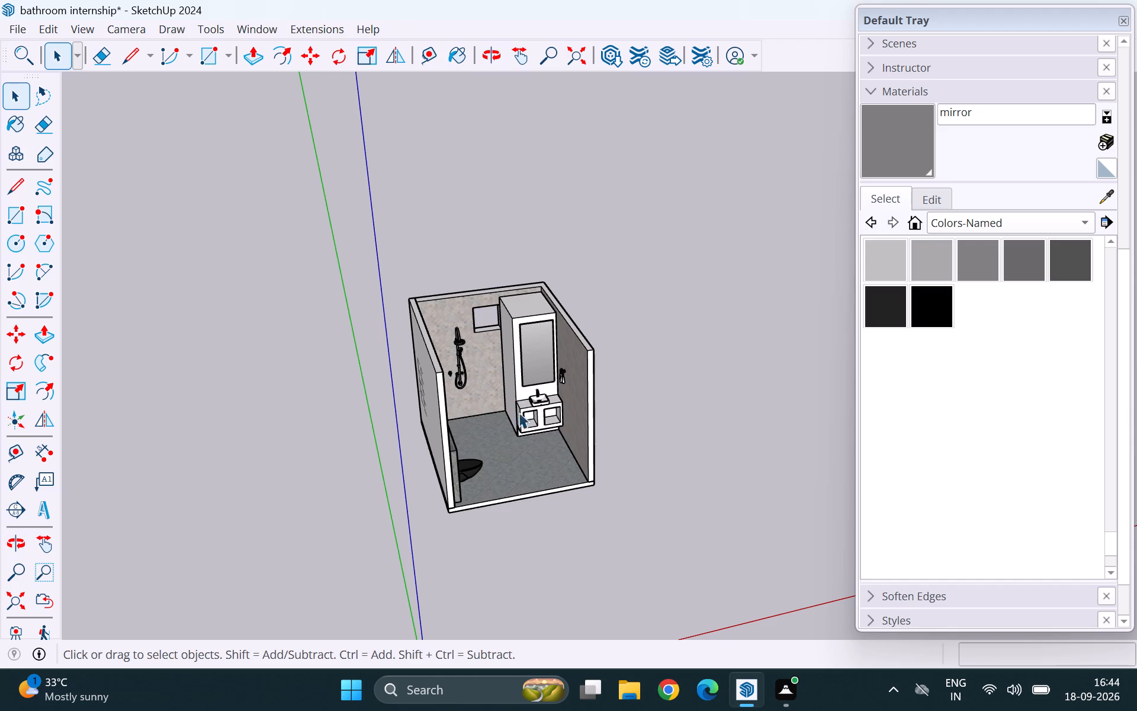
middle_click_drag(602, 485, 756, 443)
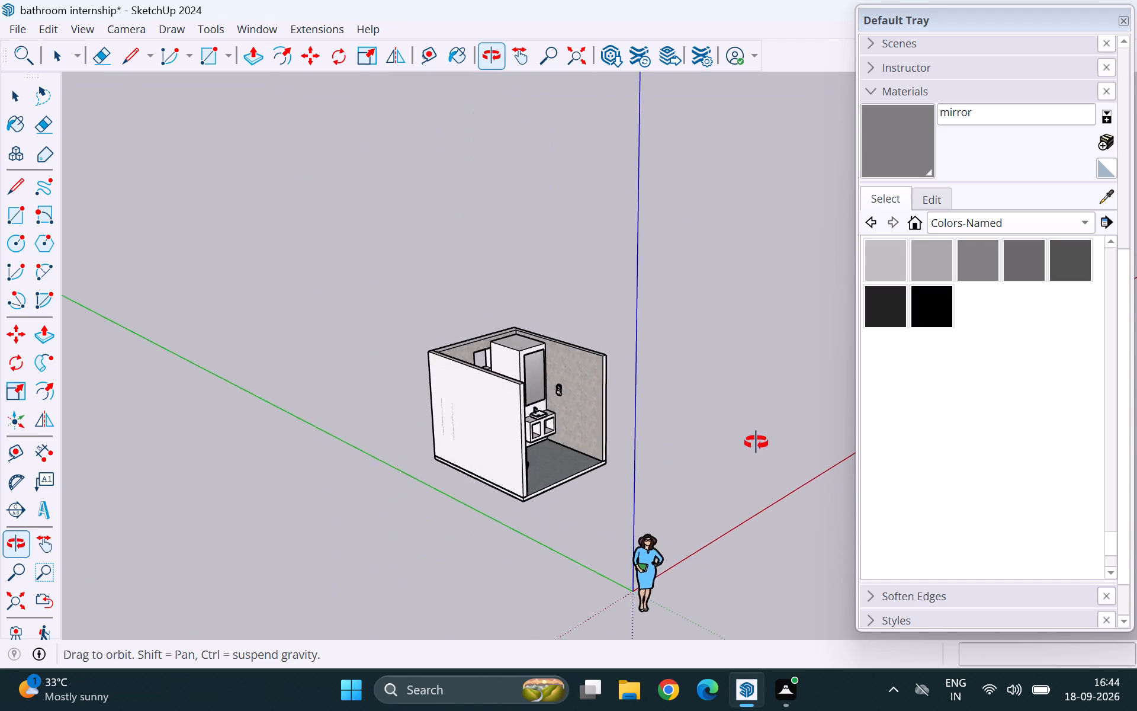
middle_click_drag(756, 443, 648, 443)
scroll(422, 421, "up", 10)
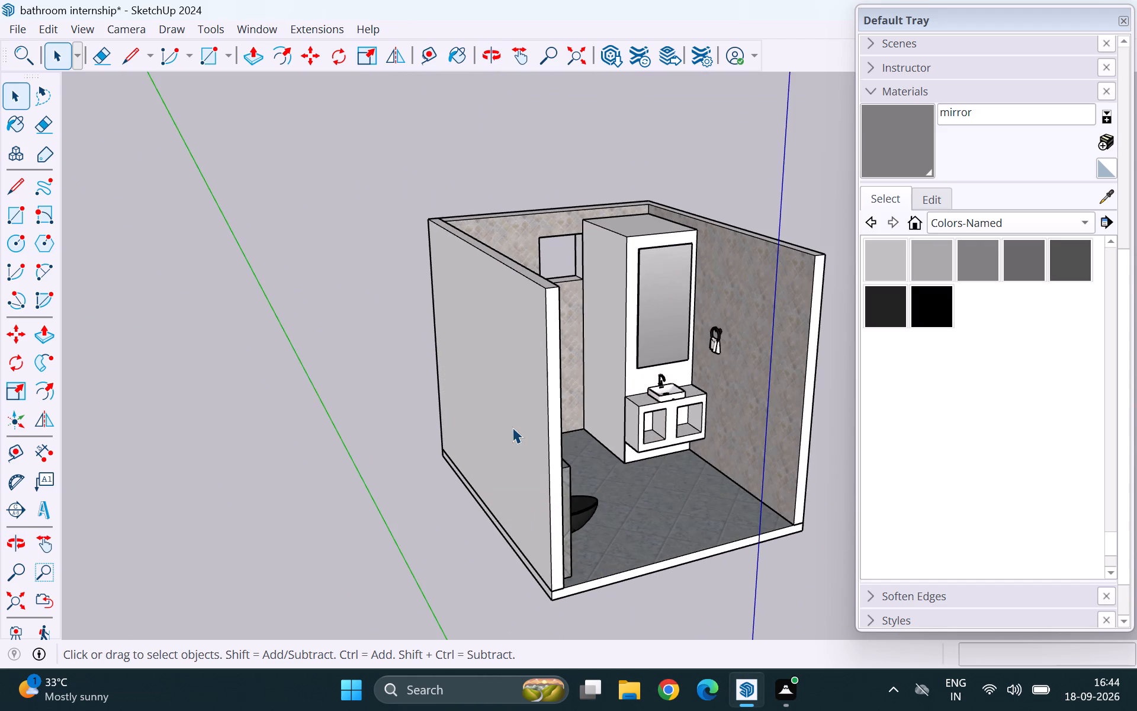
double_click(512, 427)
left_click(512, 428)
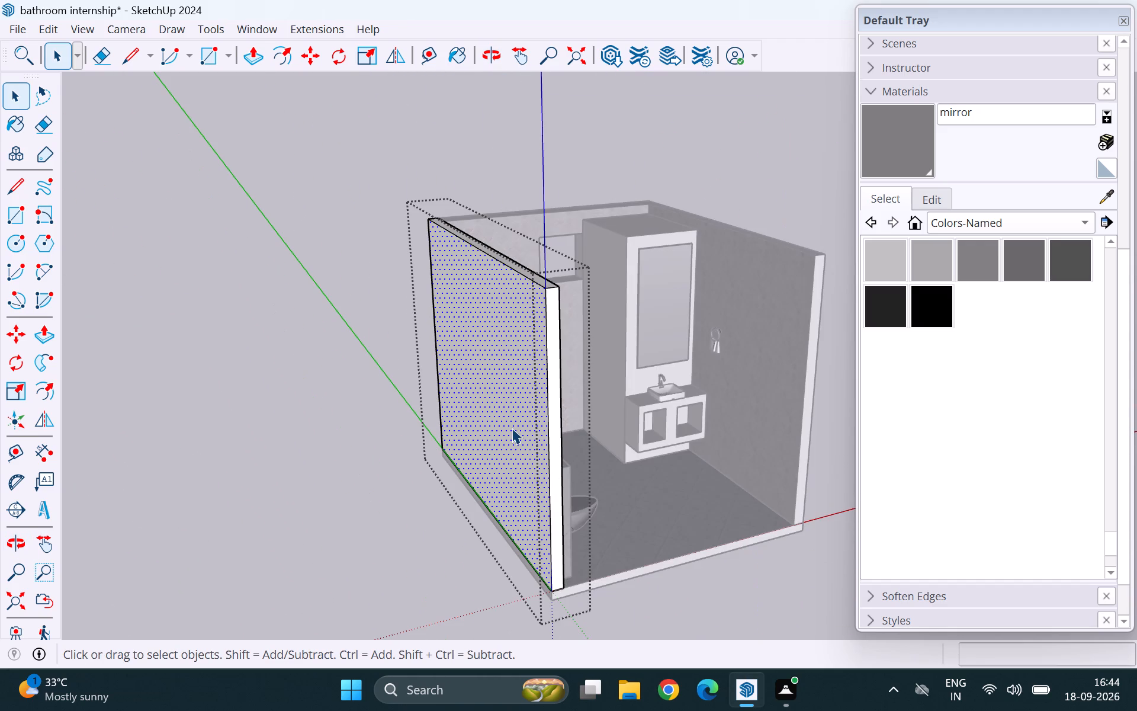
key("p")
left_click(512, 428)
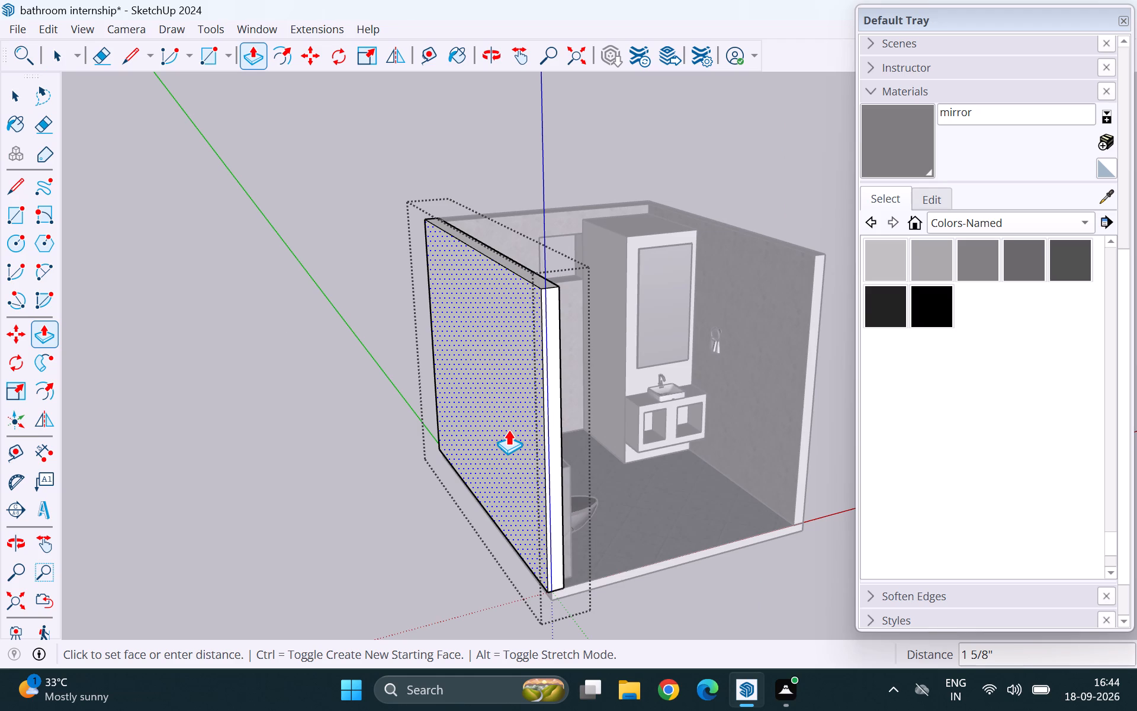
key("period")
type("75")
key("Return")
key("space")
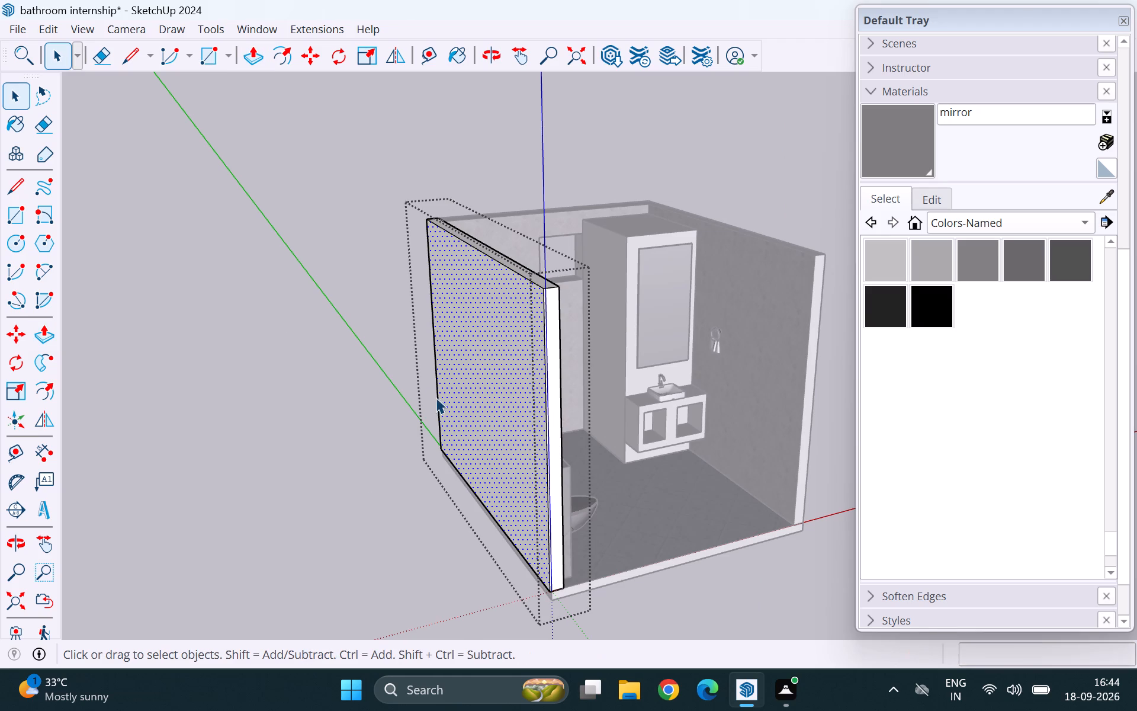
left_click(329, 344)
Repeat the 0.75 inch Push/Pull on the floor slab's outer edge face beneath that wall, then leave the slab's group.
scroll(359, 400, "down", 1)
middle_click_drag(602, 603, 679, 451)
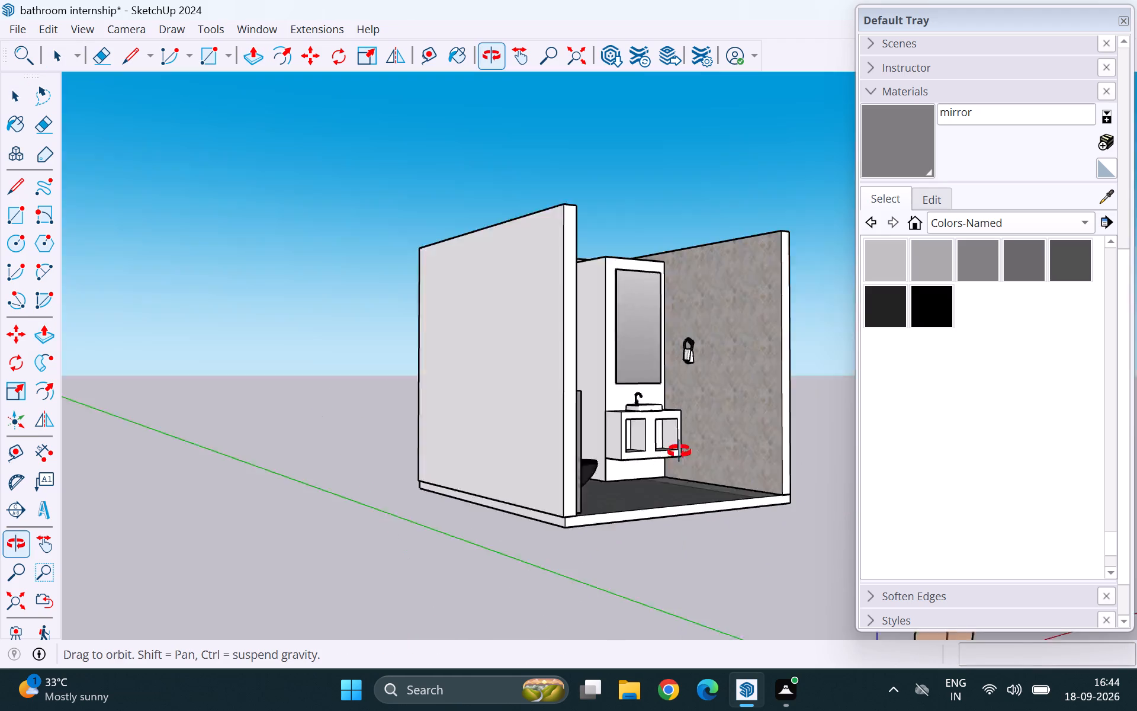
middle_click_drag(679, 451, 696, 450)
scroll(583, 506, "up", 11)
middle_click_drag(666, 492, 612, 516)
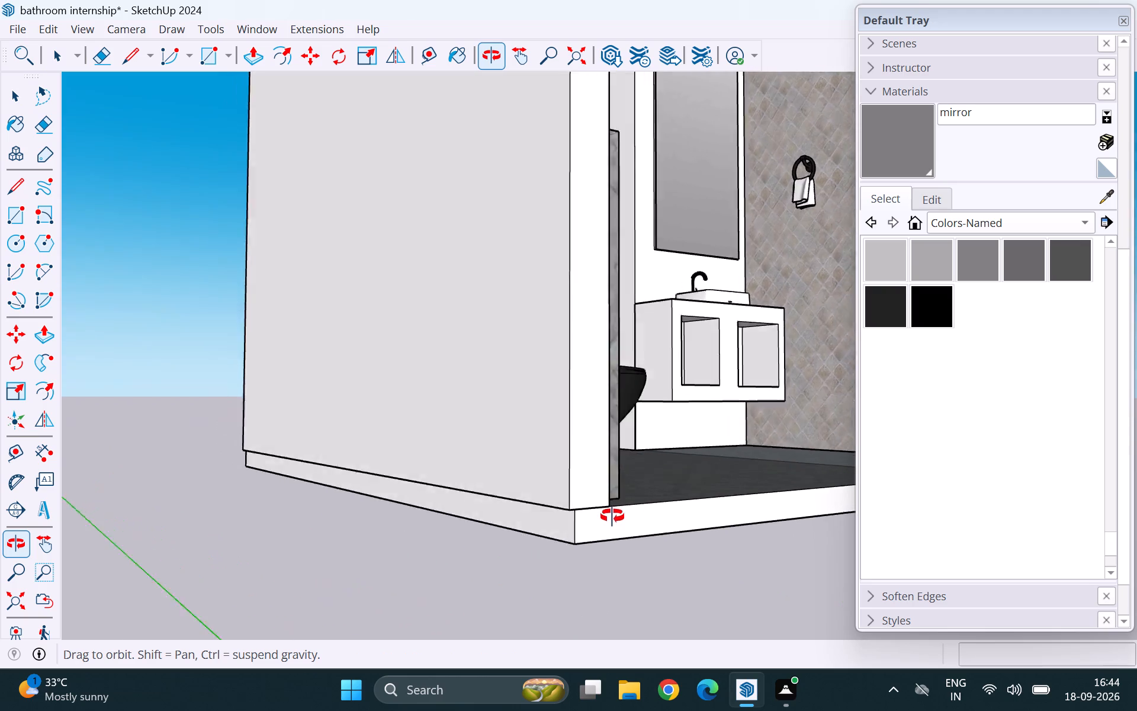
middle_click_drag(612, 516, 531, 543)
scroll(465, 566, "down", 4)
middle_click_drag(461, 574, 534, 575)
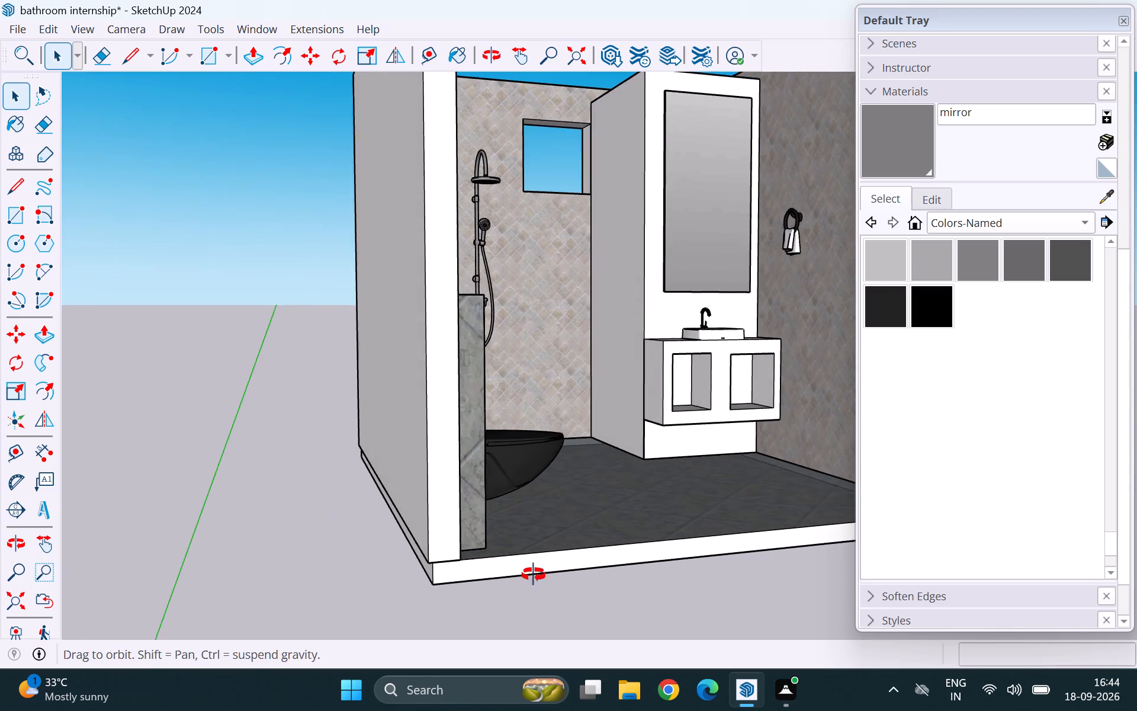
middle_click_drag(534, 575, 653, 574)
double_click(662, 561)
left_click(660, 564)
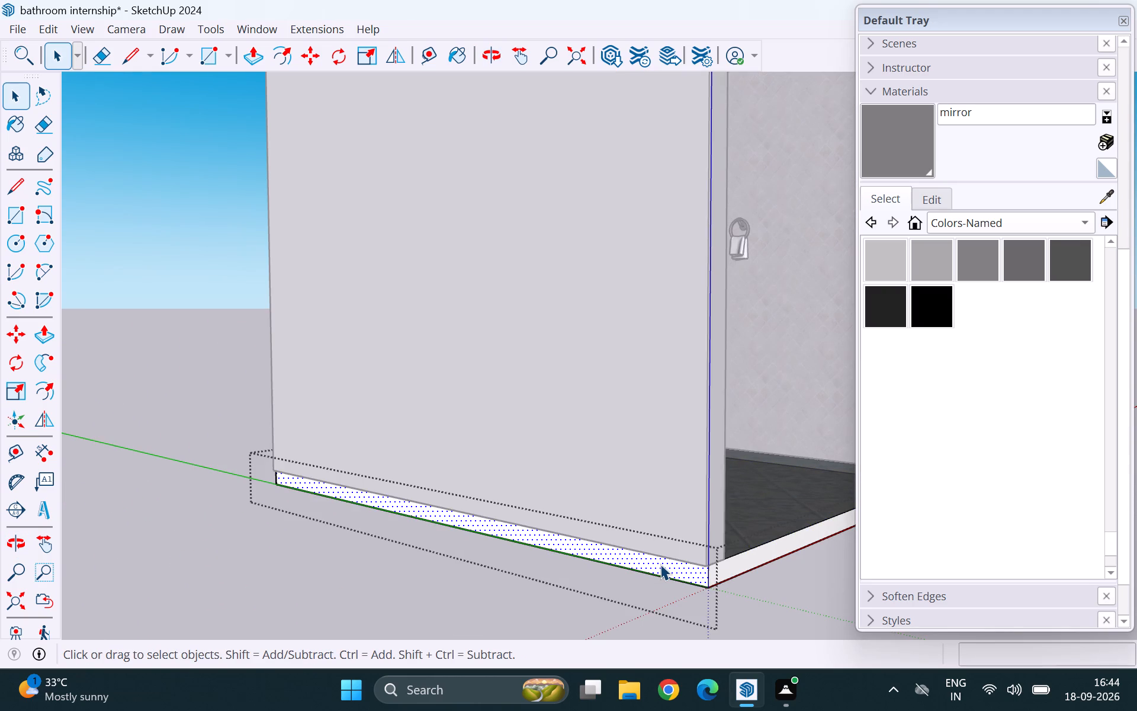
key("p")
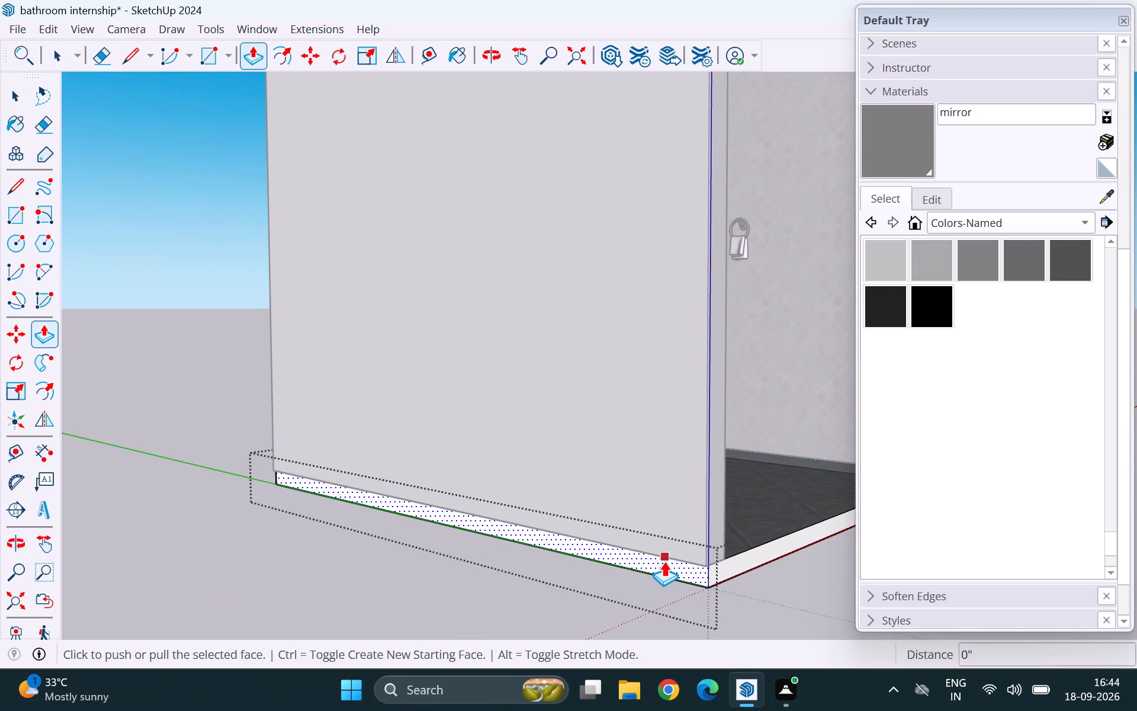
double_click(664, 561)
key("space")
scroll(204, 498, "down", 4)
left_click(185, 432)
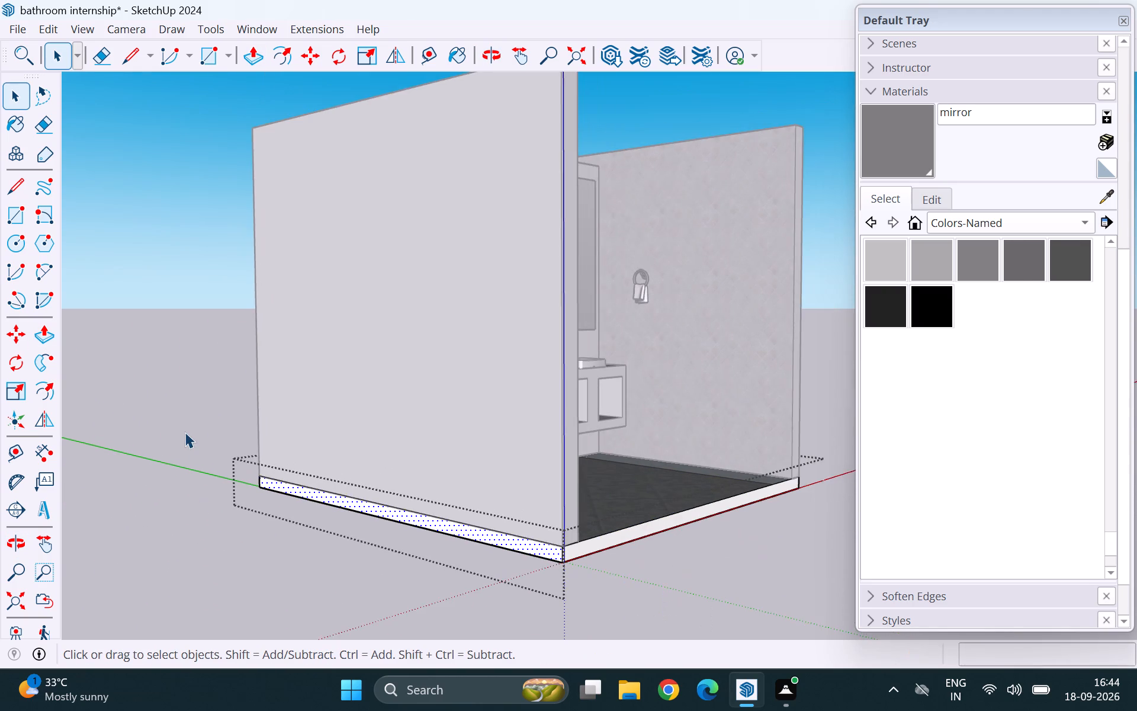
Examine the bottom corner where the toilet-side wall meets the floor slab.
scroll(194, 440, "down", 5)
scroll(651, 555, "up", 1)
middle_click_drag(651, 555, 483, 581)
scroll(387, 495, "up", 4)
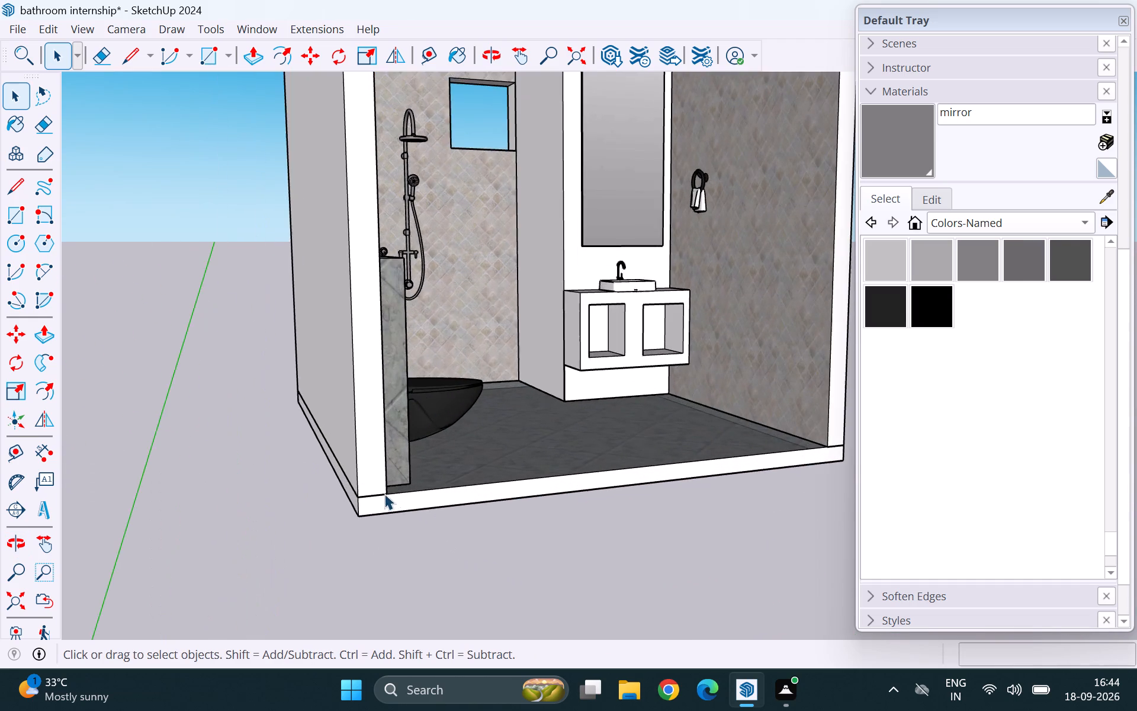
scroll(384, 494, "up", 20)
scroll(384, 494, "up", 6)
scroll(307, 501, "down", 2)
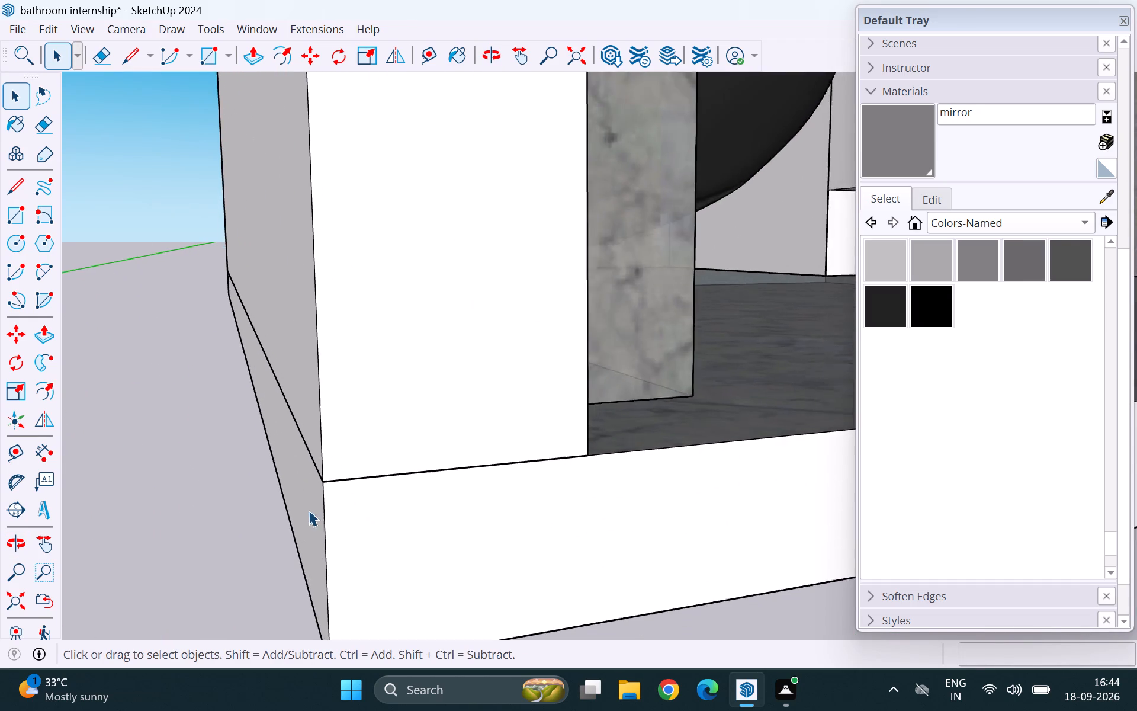
scroll(309, 510, "down", 20)
scroll(309, 510, "down", 12)
scroll(476, 483, "down", 5)
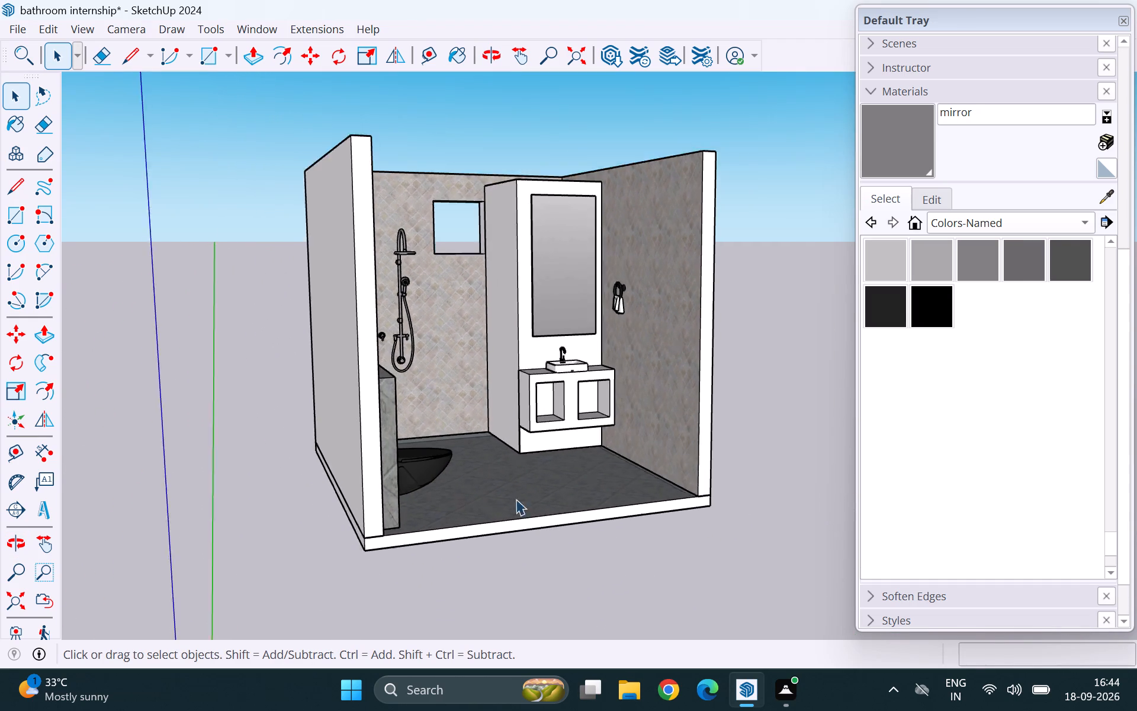
Paint the shower-facing side of the mirror column with Tile Travertine 2 inch sampled from the wall, then leave its group.
middle_click_drag(615, 456, 439, 485)
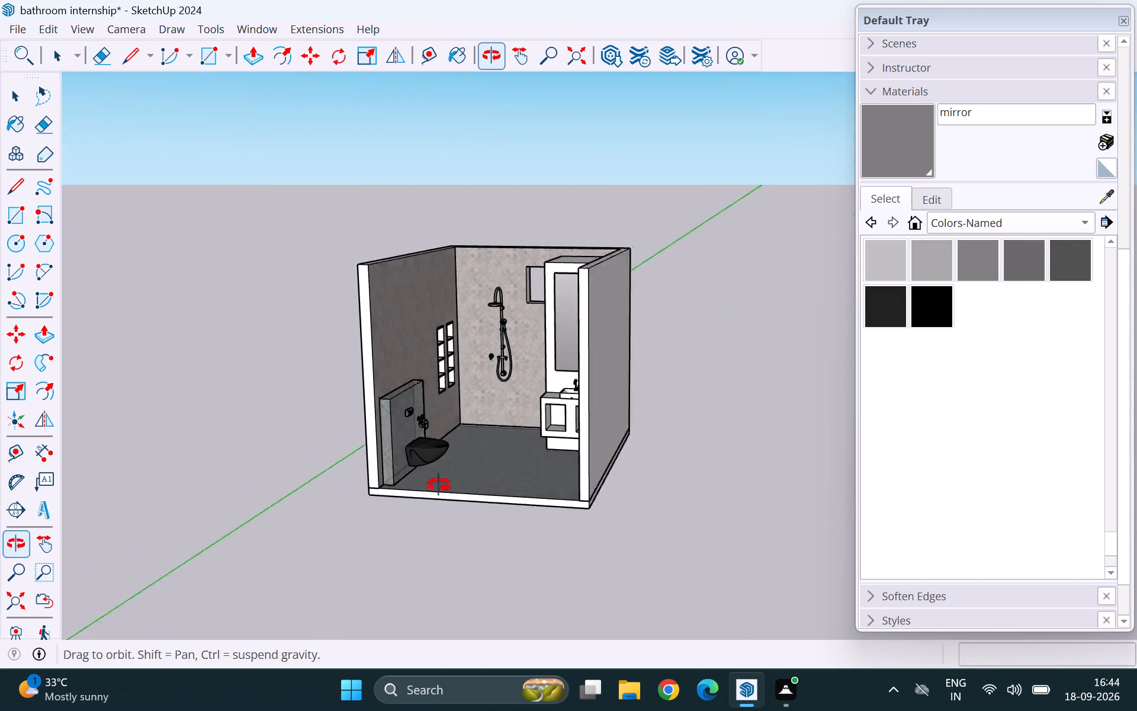
middle_click_drag(439, 485, 551, 488)
middle_click_drag(598, 485, 614, 479)
middle_click_drag(400, 473, 568, 523)
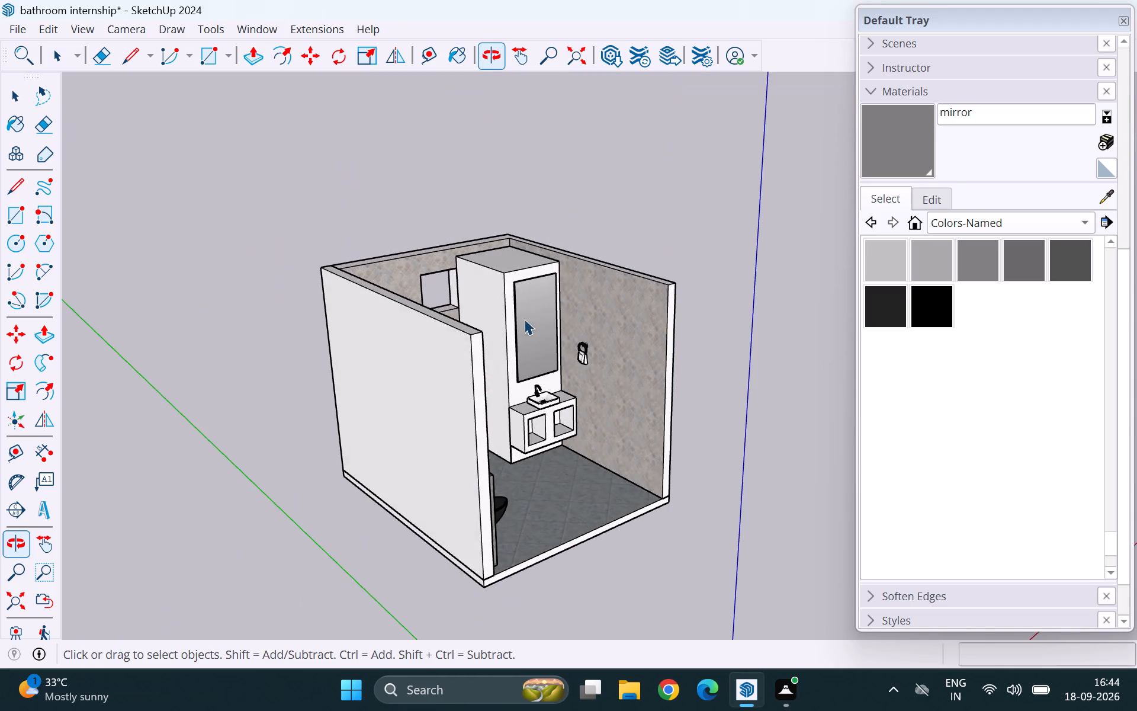
scroll(483, 268, "up", 11)
scroll(462, 332, "up", 3)
double_click(497, 358)
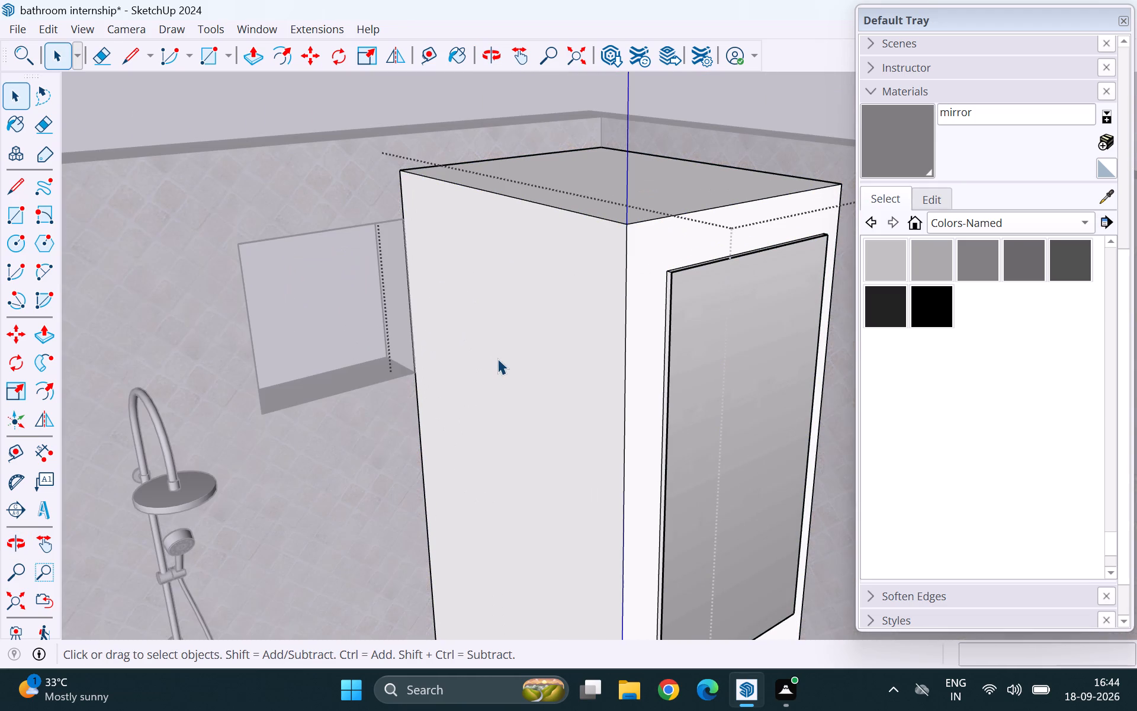
left_click(497, 358)
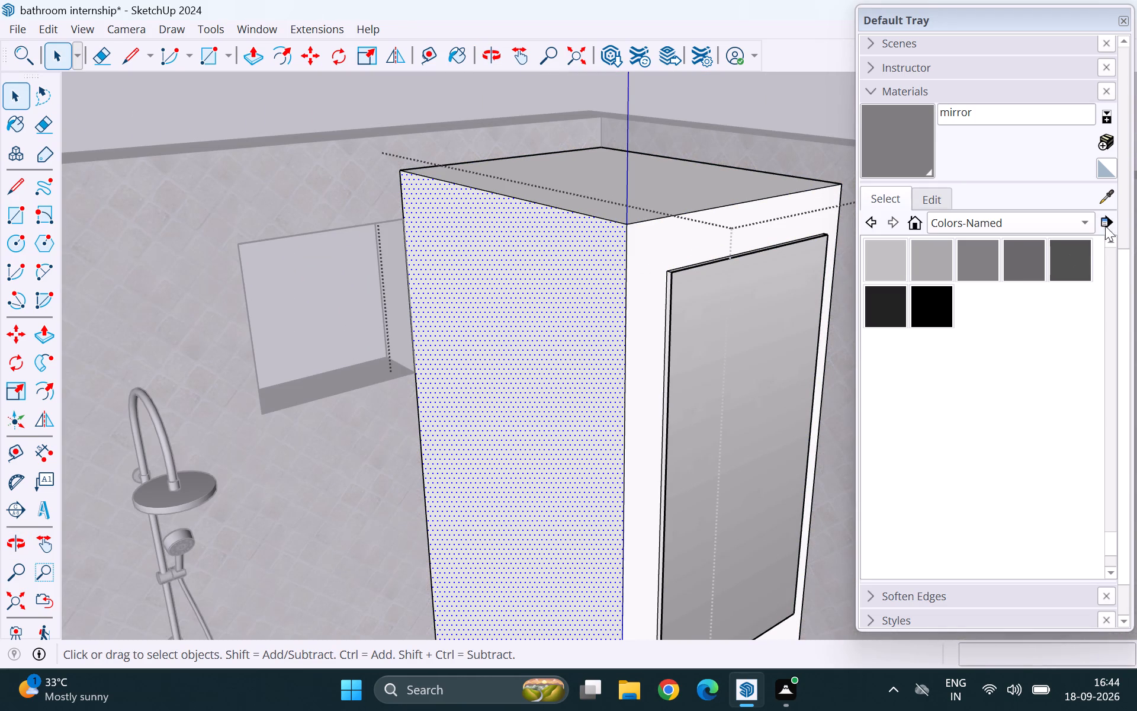
left_click(1107, 198)
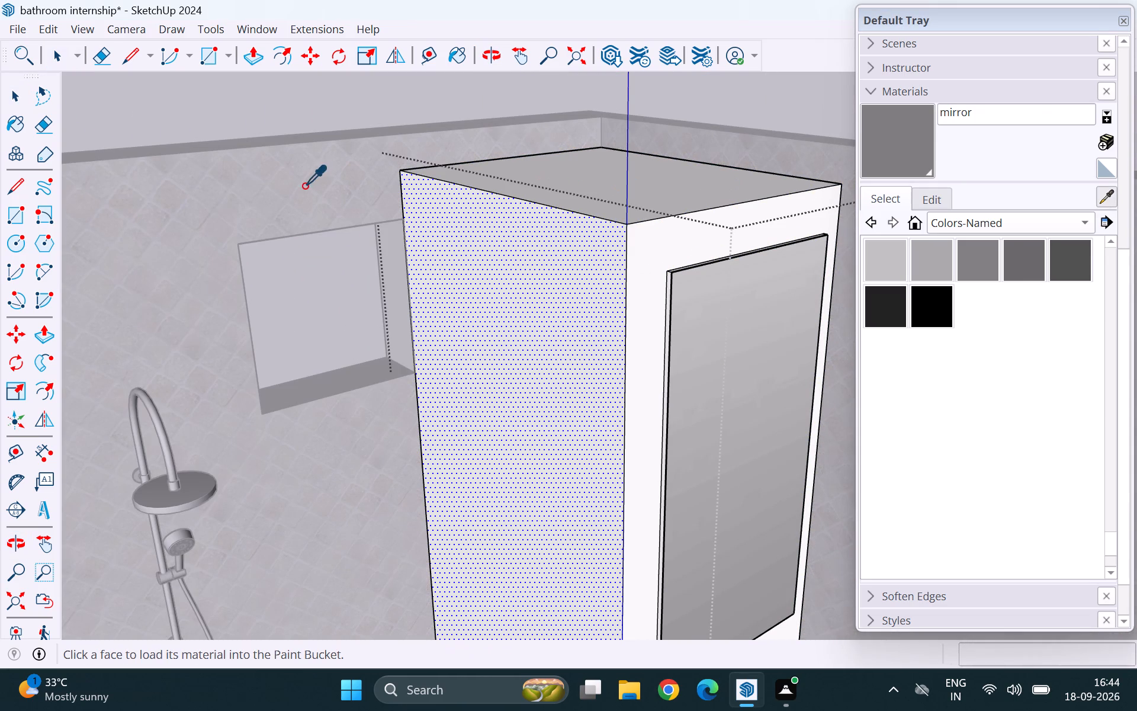
left_click(304, 186)
left_click(484, 270)
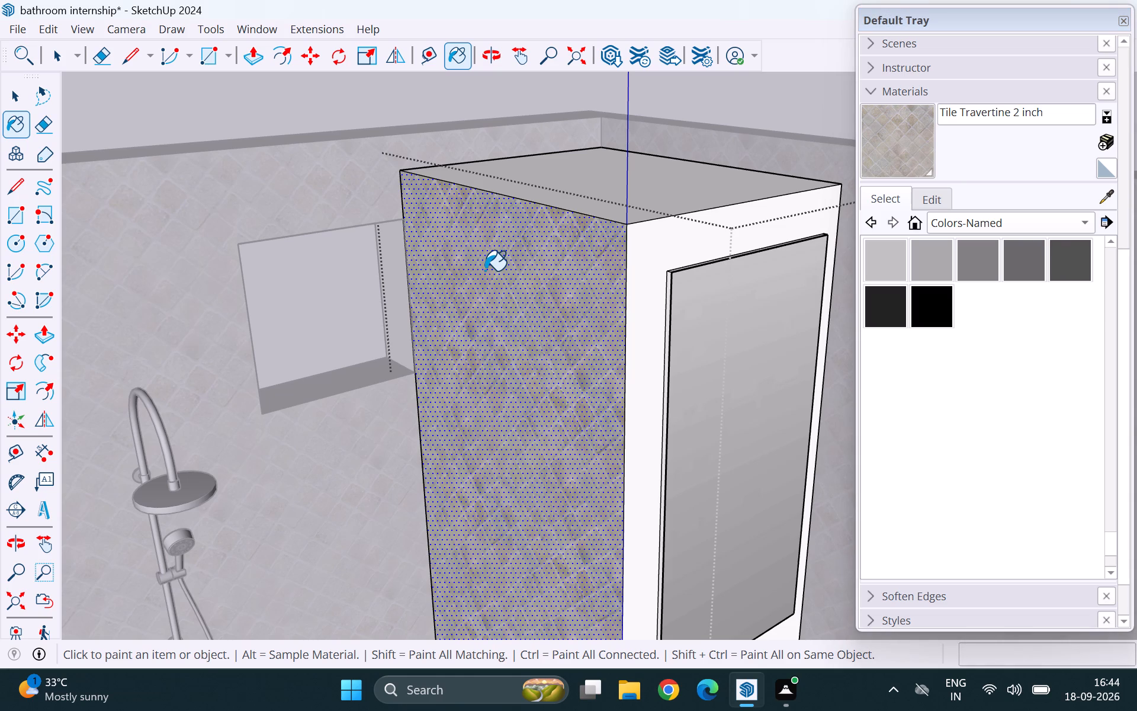
key("space")
scroll(496, 292, "down", 15)
left_click(632, 138)
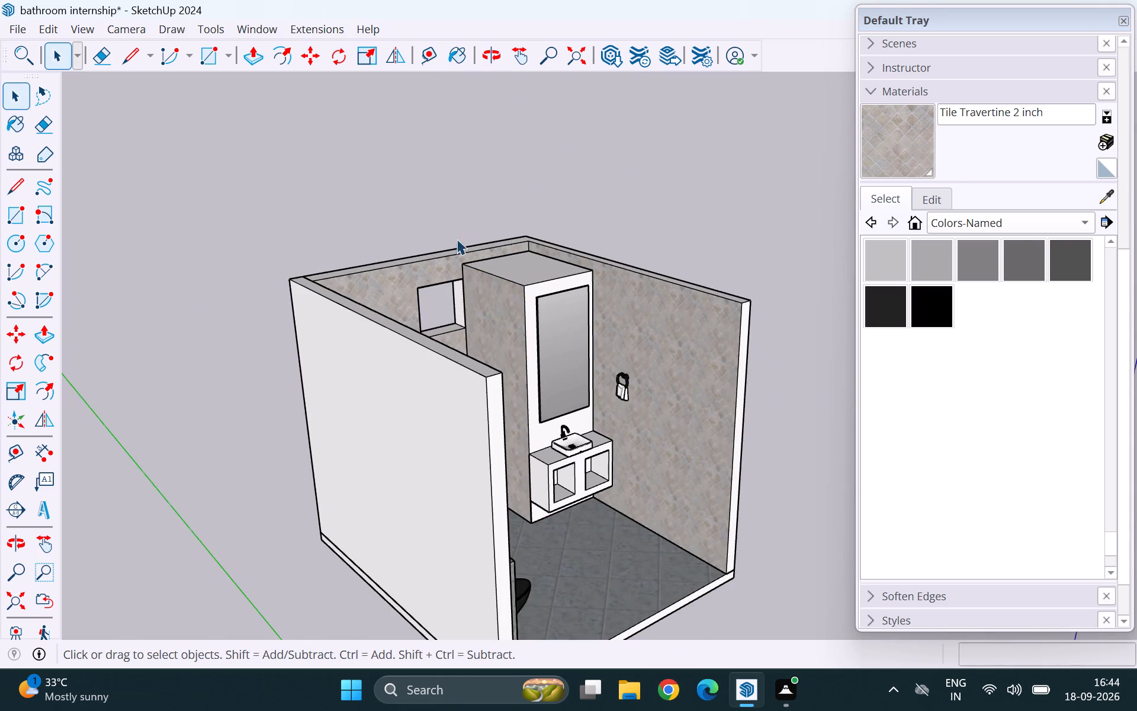
Open the mirror column's group and select the vanity's front face and its shower-facing side face.
scroll(454, 261, "down", 3)
middle_click_drag(602, 356, 458, 318)
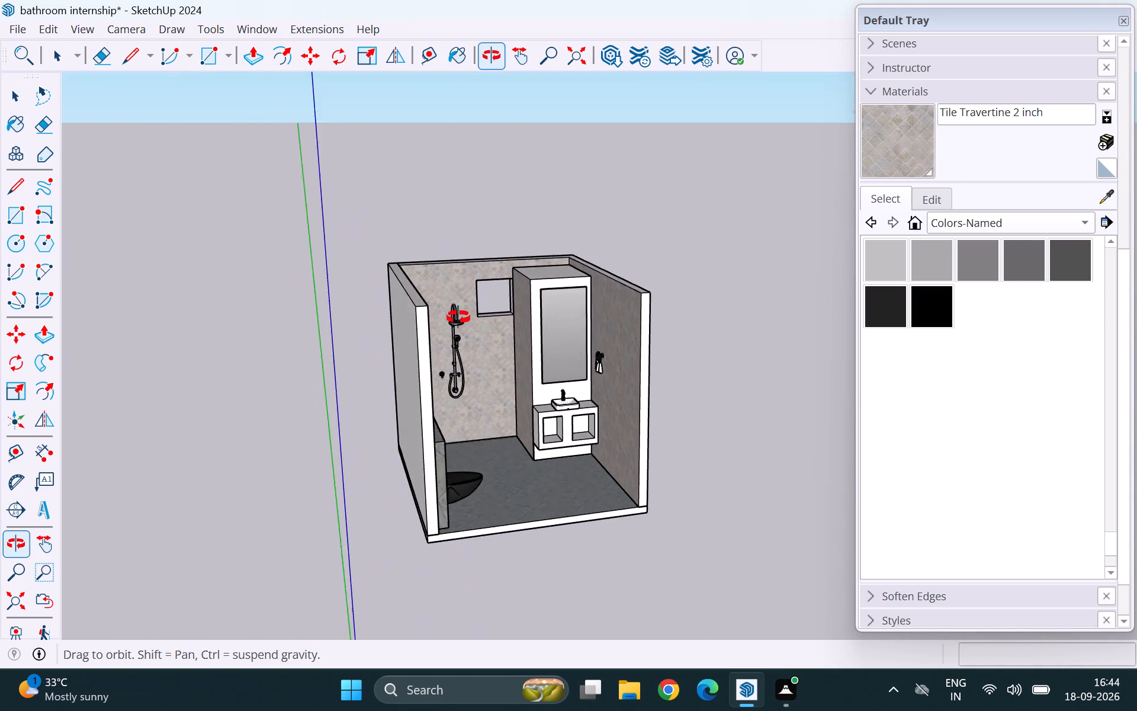
middle_click_drag(458, 318, 455, 307)
scroll(559, 423, "up", 10)
double_click(571, 434)
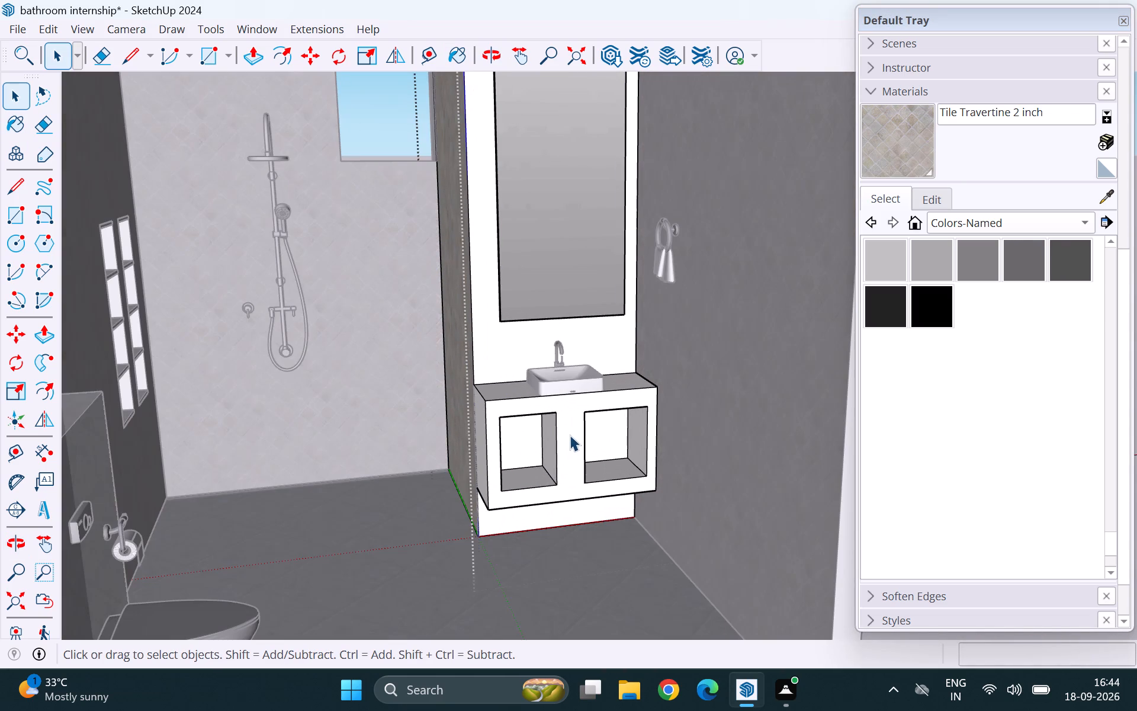
left_click(570, 435)
scroll(567, 438, "down", 4)
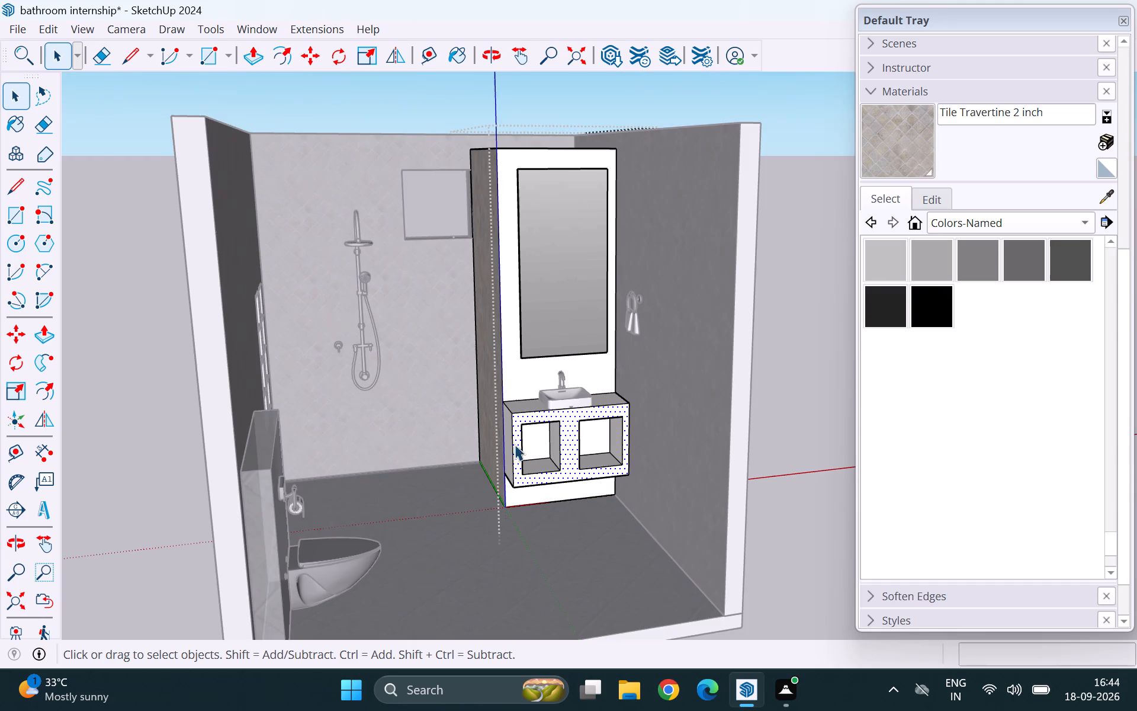
middle_click_drag(513, 444, 631, 462)
scroll(526, 446, "up", 9)
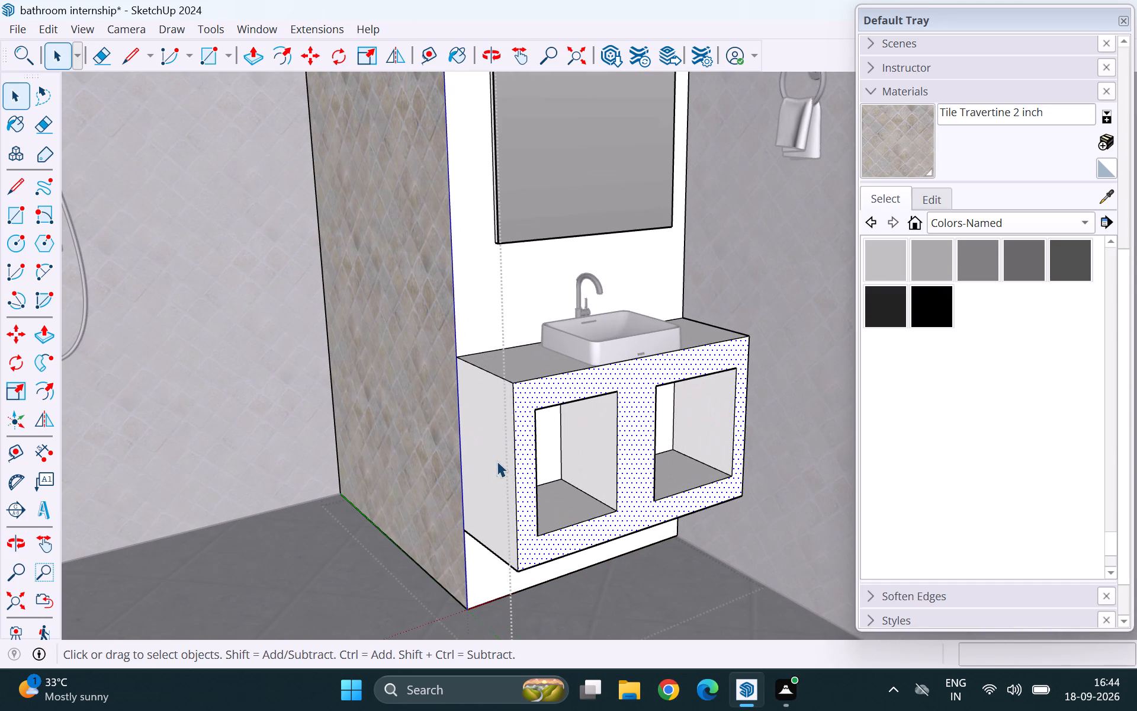
left_click(490, 460, "shift")
scroll(594, 452, "down", 4)
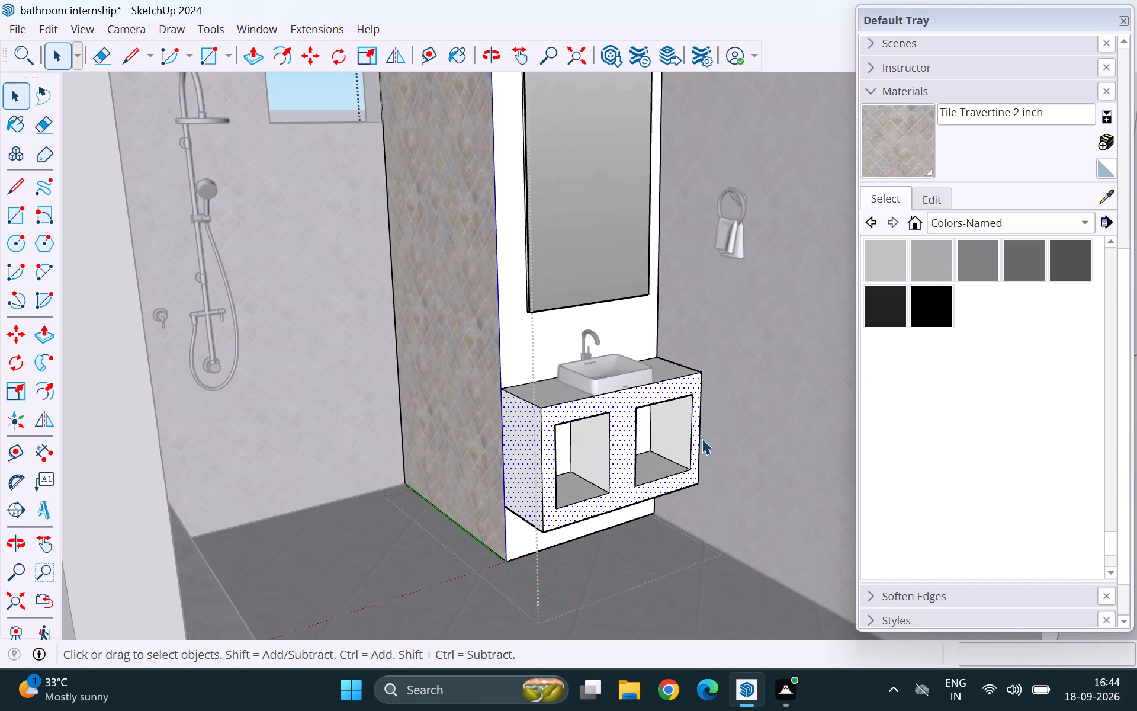
Add the back and bottom faces of both vanity niches and their outer-end side faces to the selection.
scroll(612, 479, "up", 7)
middle_click_drag(647, 499, 568, 485)
scroll(647, 499, "up", 1)
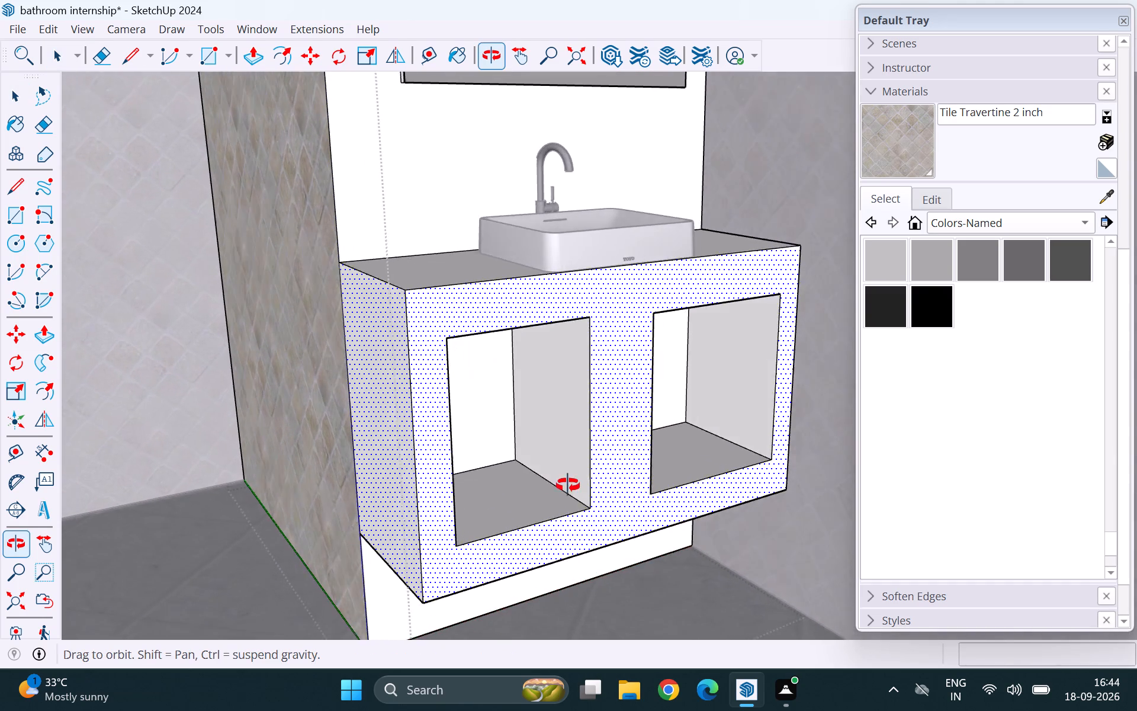
middle_click_drag(568, 485, 520, 477)
middle_click_drag(495, 481, 442, 481)
middle_click(421, 494)
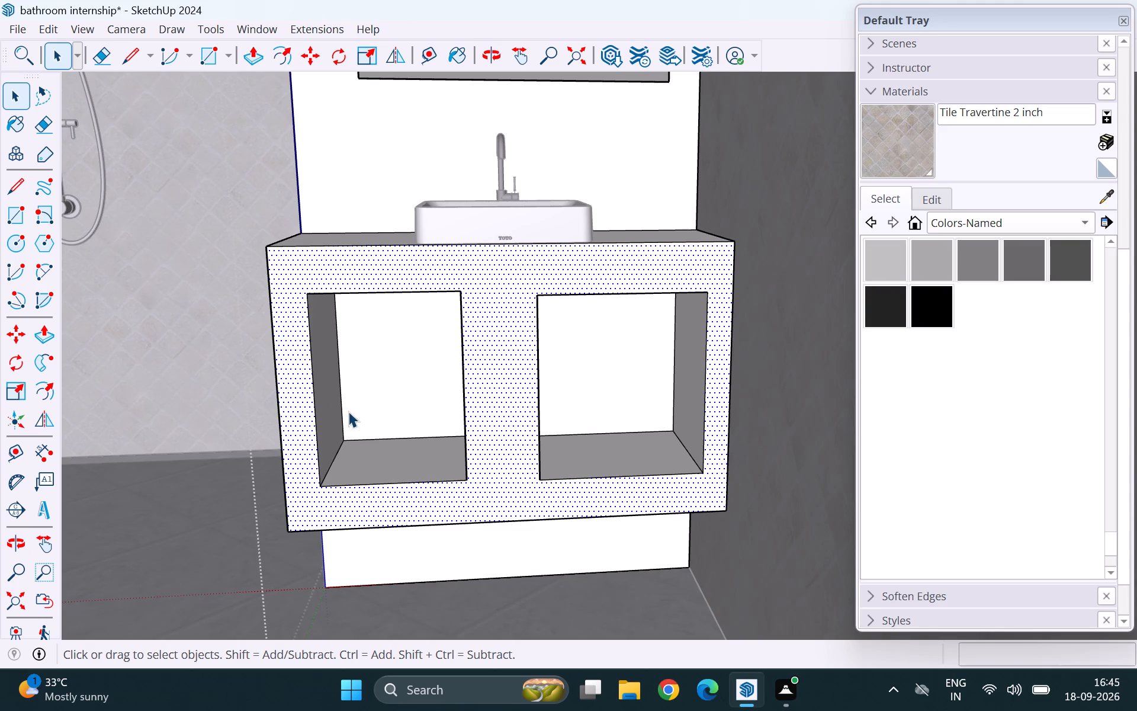
left_click(330, 404, "shift")
left_click(358, 396, "shift")
left_click(375, 455, "shift")
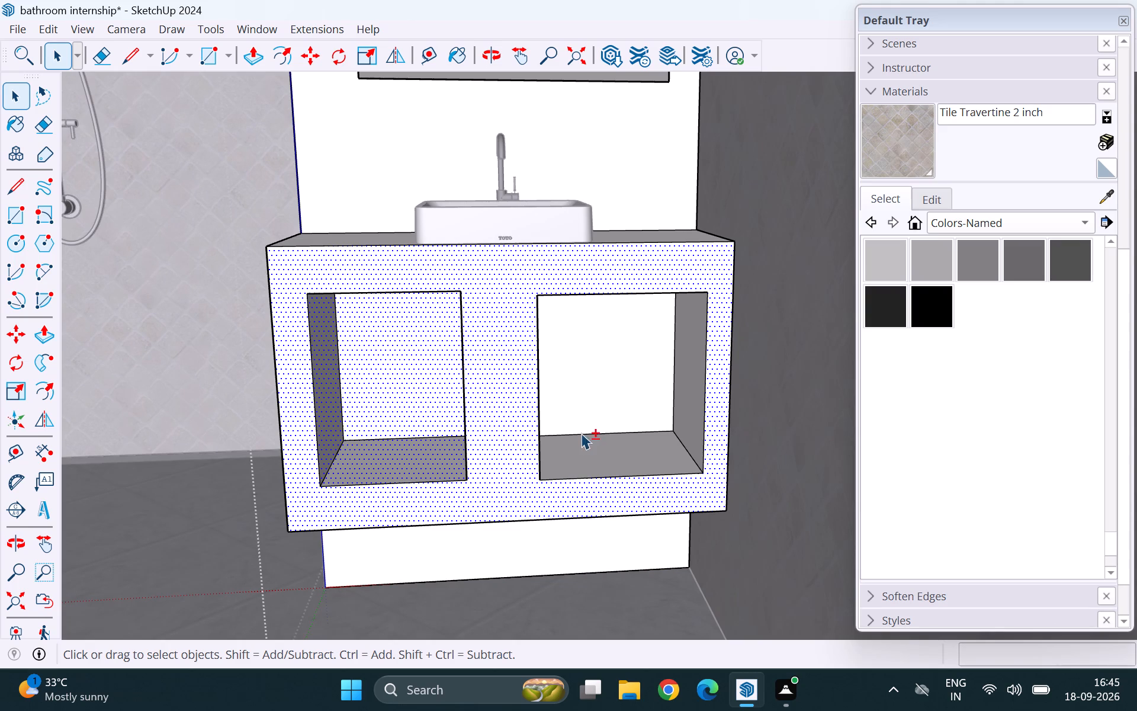
left_click_drag(587, 446, 587, 440, "shift")
left_click(587, 387, "shift")
left_click(688, 377, "shift")
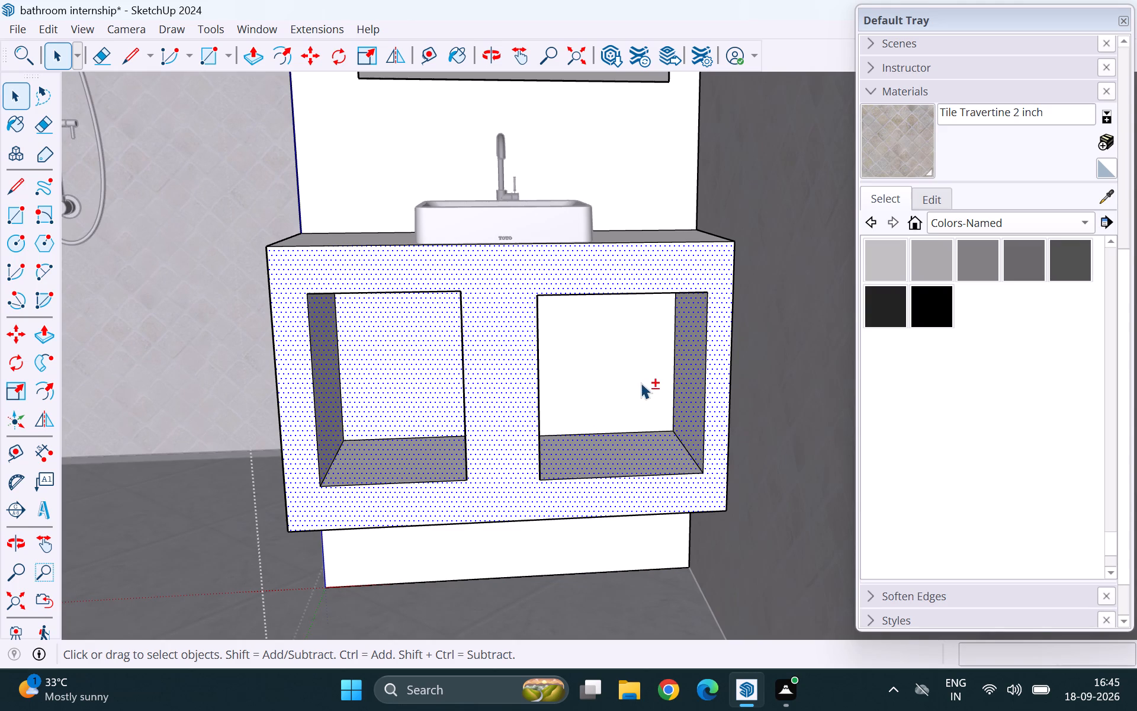
left_click(641, 383, "shift")
Add the remaining inner side faces beside the central divider in both vanity niches to the selection.
middle_click_drag(641, 414, 489, 422)
scroll(523, 422, "down", 4)
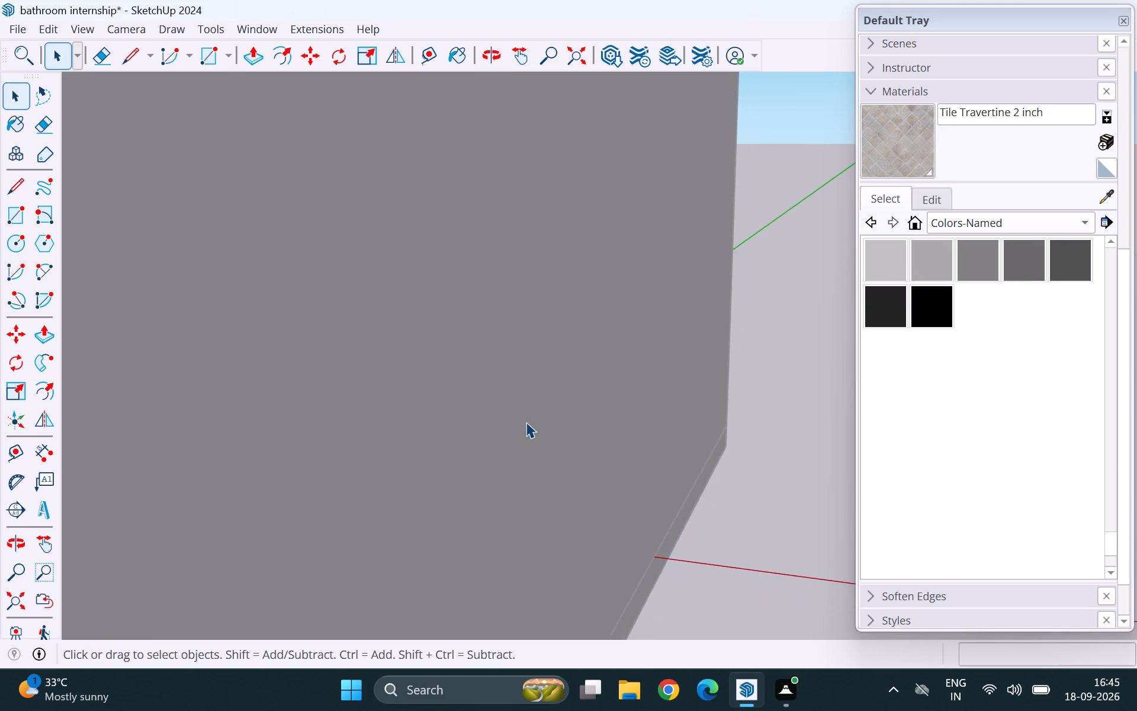
scroll(526, 422, "down", 14)
scroll(387, 424, "up", 8)
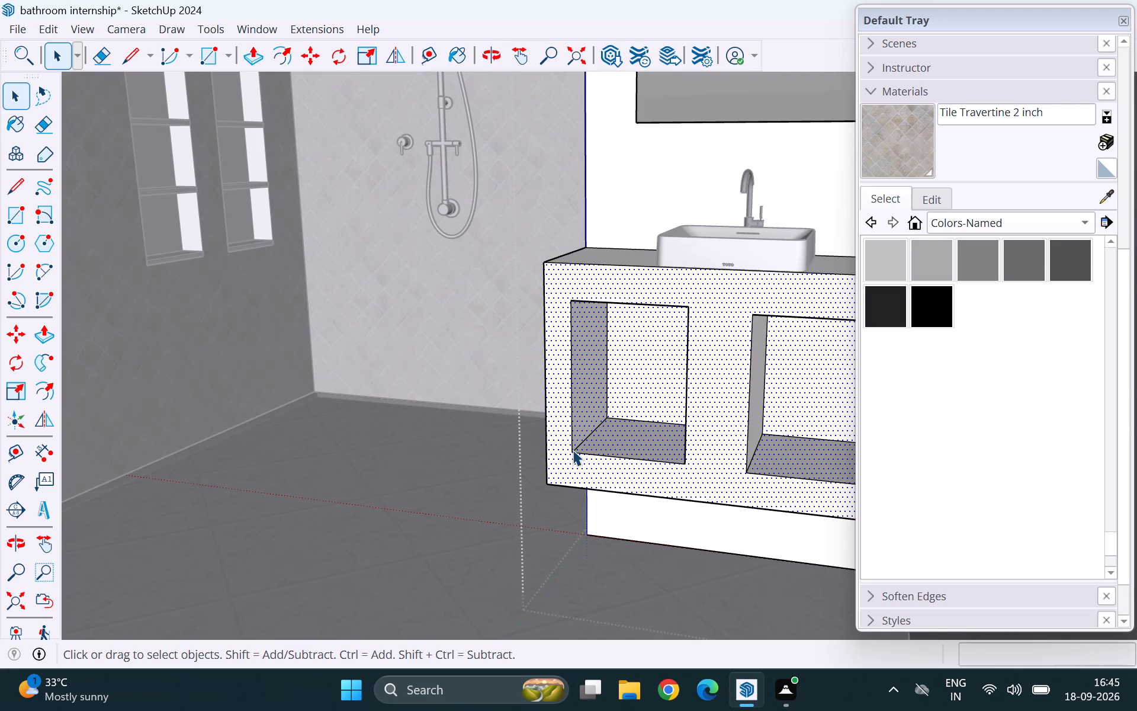
middle_click_drag(574, 451, 718, 466)
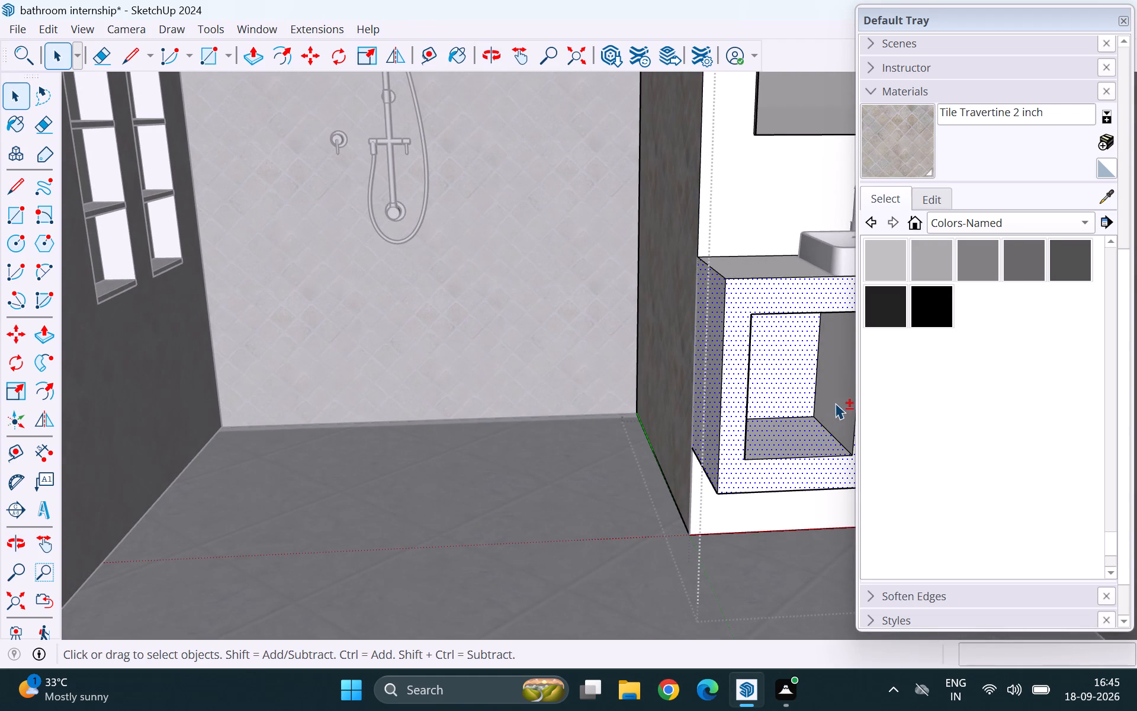
left_click(835, 403, "shift")
scroll(455, 437, "down", 6)
middle_click_drag(742, 408, 682, 425)
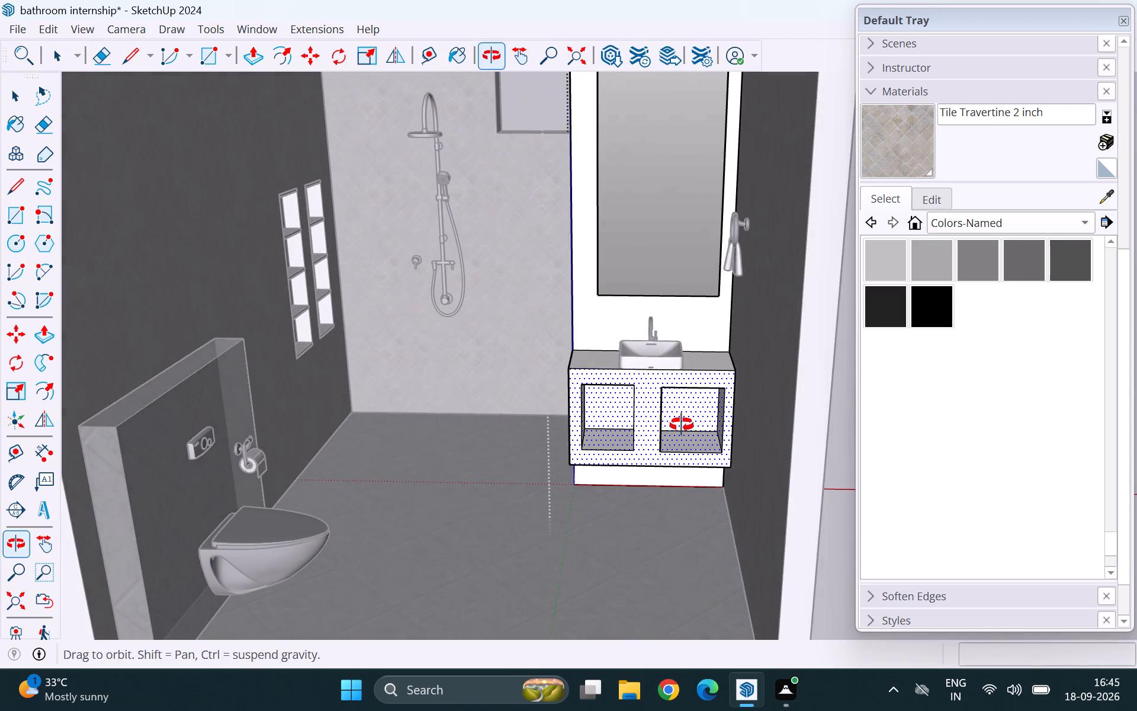
middle_click_drag(682, 425, 664, 428)
scroll(667, 418, "up", 9)
middle_click_drag(664, 432, 653, 435)
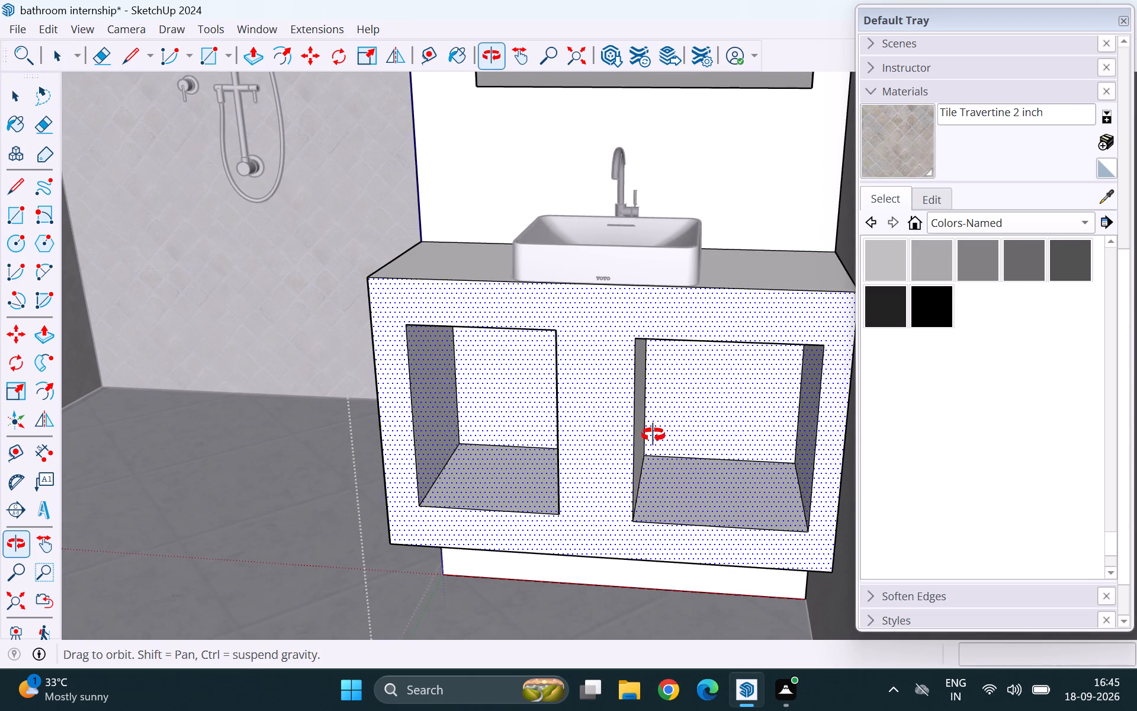
middle_click_drag(653, 435, 653, 435)
middle_click(649, 437)
left_click(624, 441, "shift")
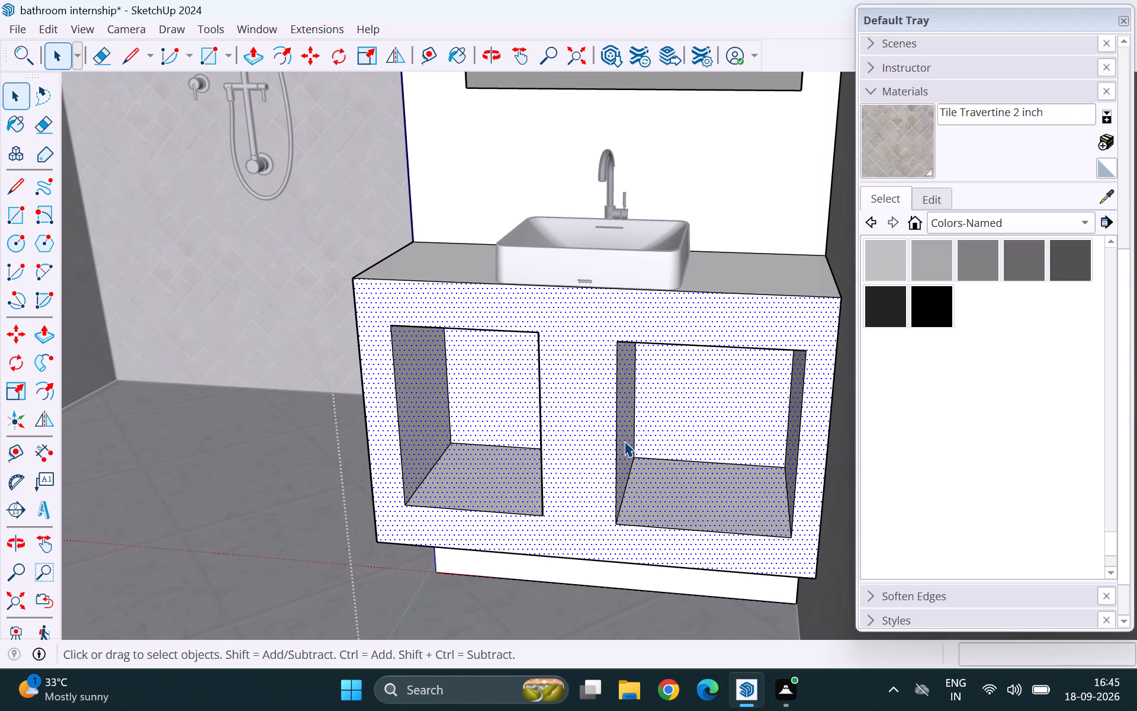
Show the Wood material collection.
left_click(1034, 220)
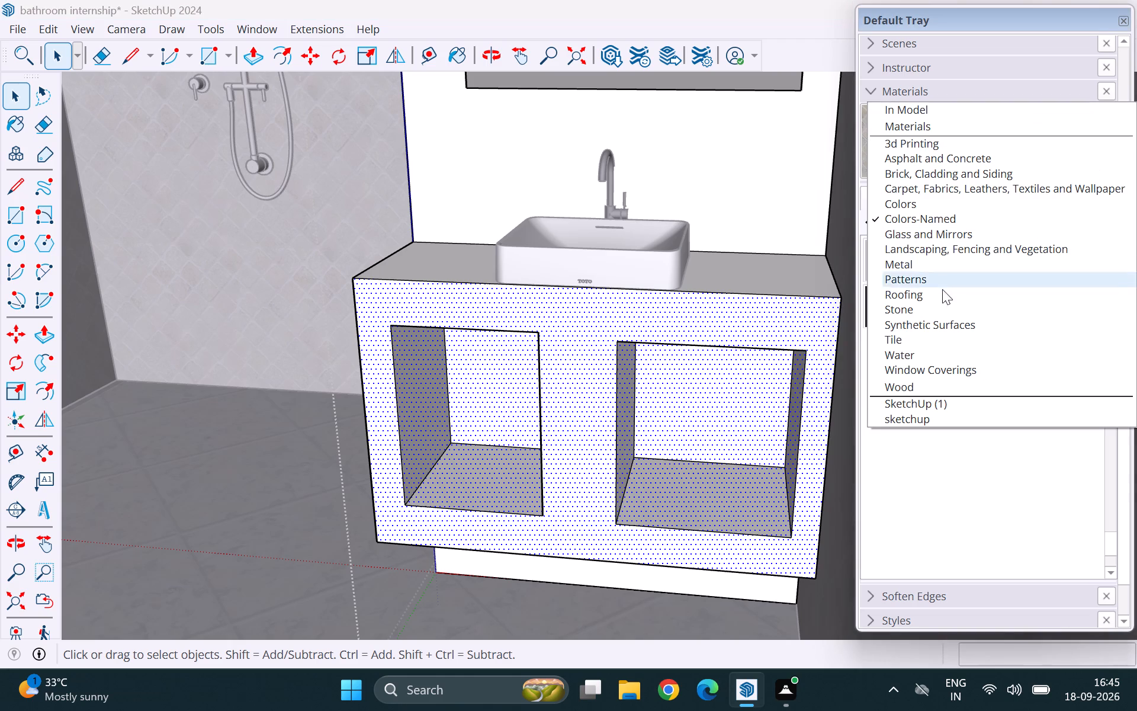
left_click(908, 381)
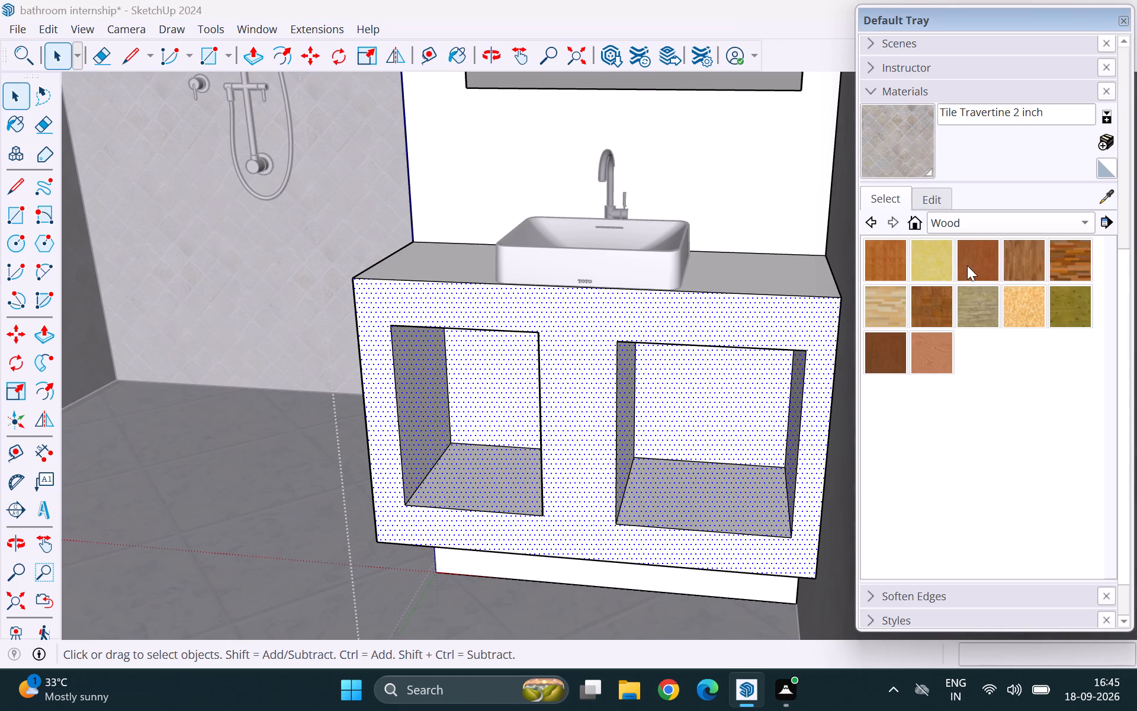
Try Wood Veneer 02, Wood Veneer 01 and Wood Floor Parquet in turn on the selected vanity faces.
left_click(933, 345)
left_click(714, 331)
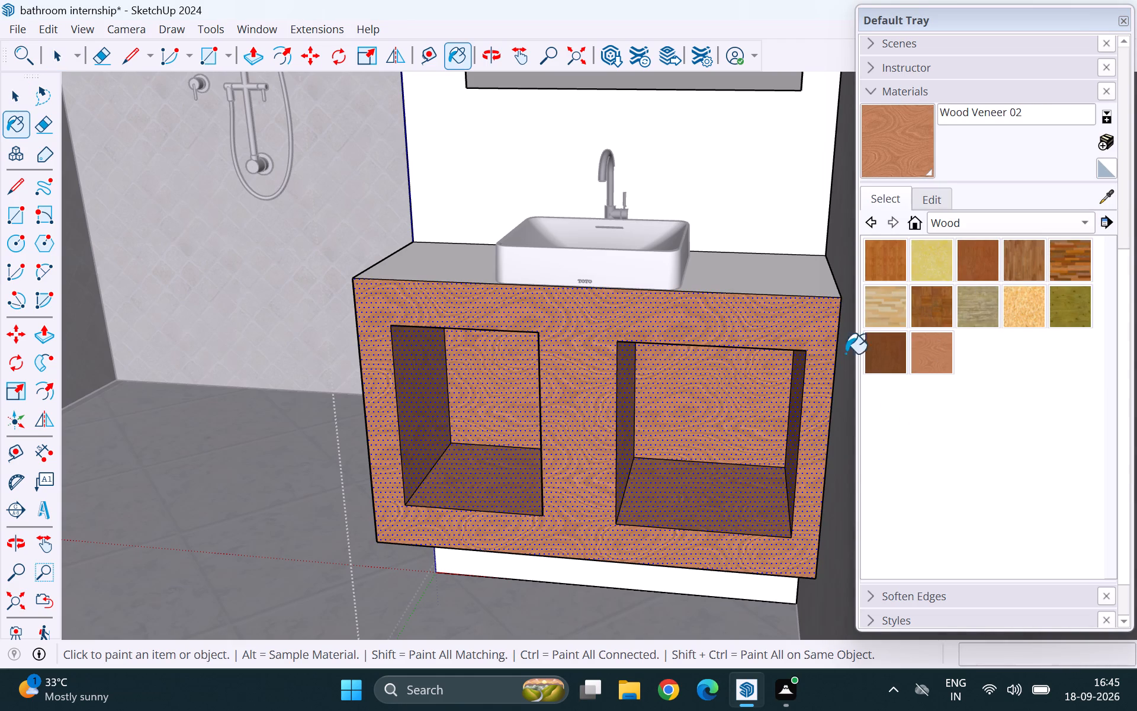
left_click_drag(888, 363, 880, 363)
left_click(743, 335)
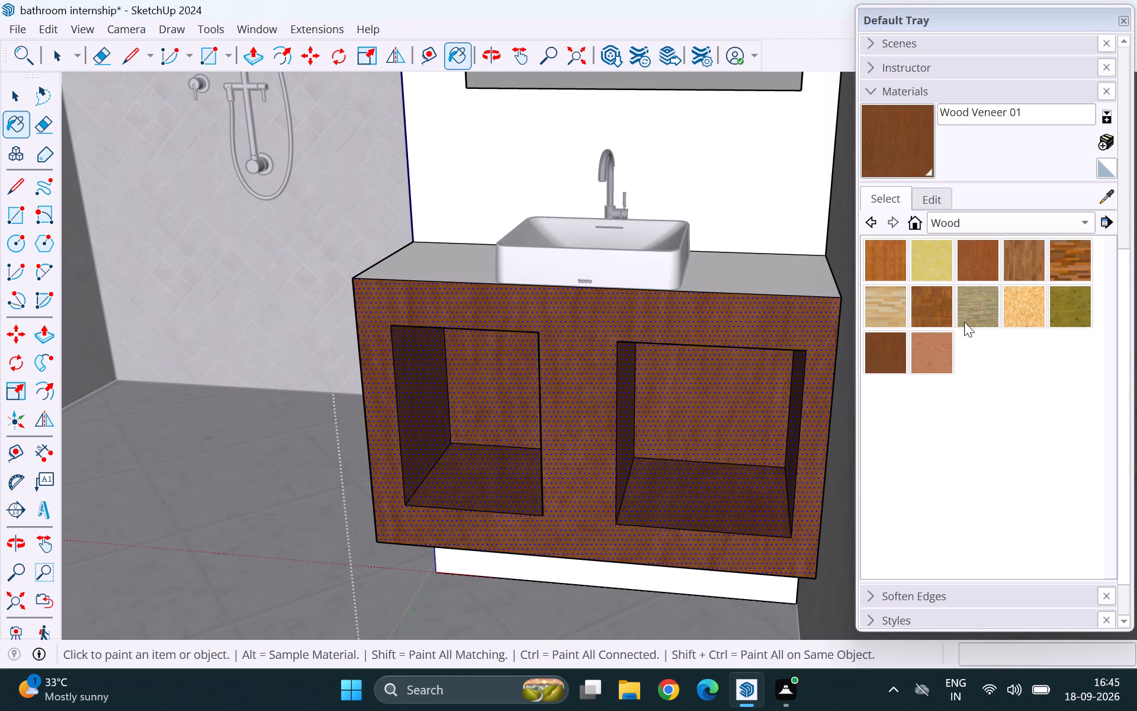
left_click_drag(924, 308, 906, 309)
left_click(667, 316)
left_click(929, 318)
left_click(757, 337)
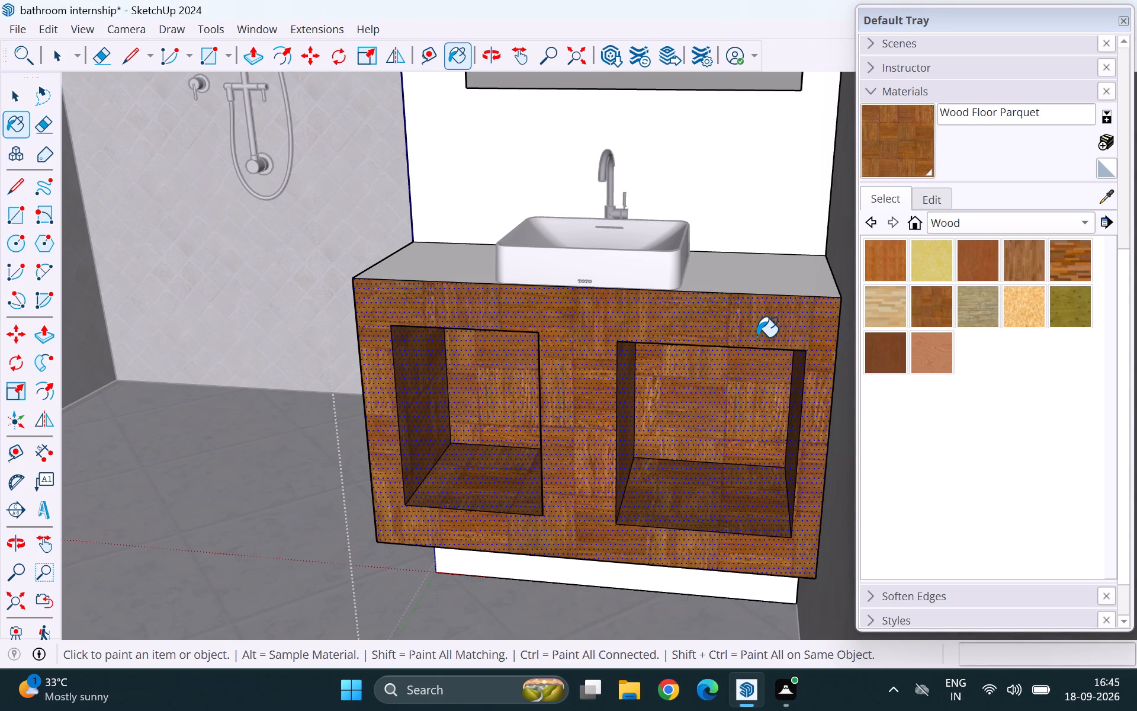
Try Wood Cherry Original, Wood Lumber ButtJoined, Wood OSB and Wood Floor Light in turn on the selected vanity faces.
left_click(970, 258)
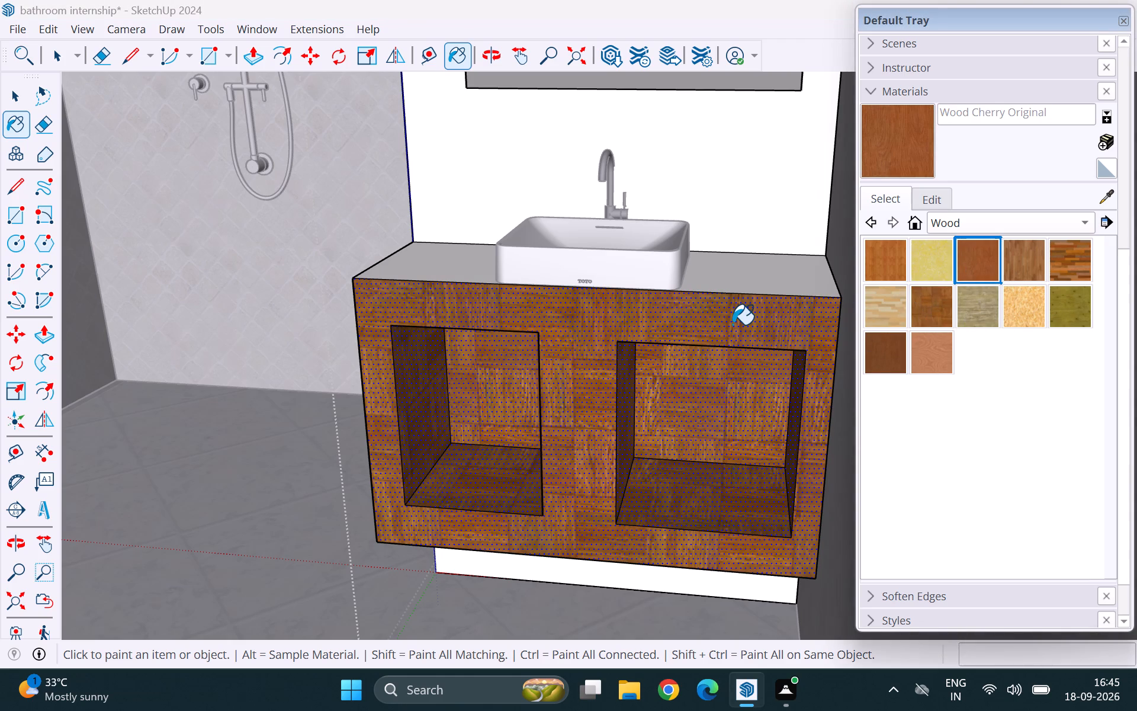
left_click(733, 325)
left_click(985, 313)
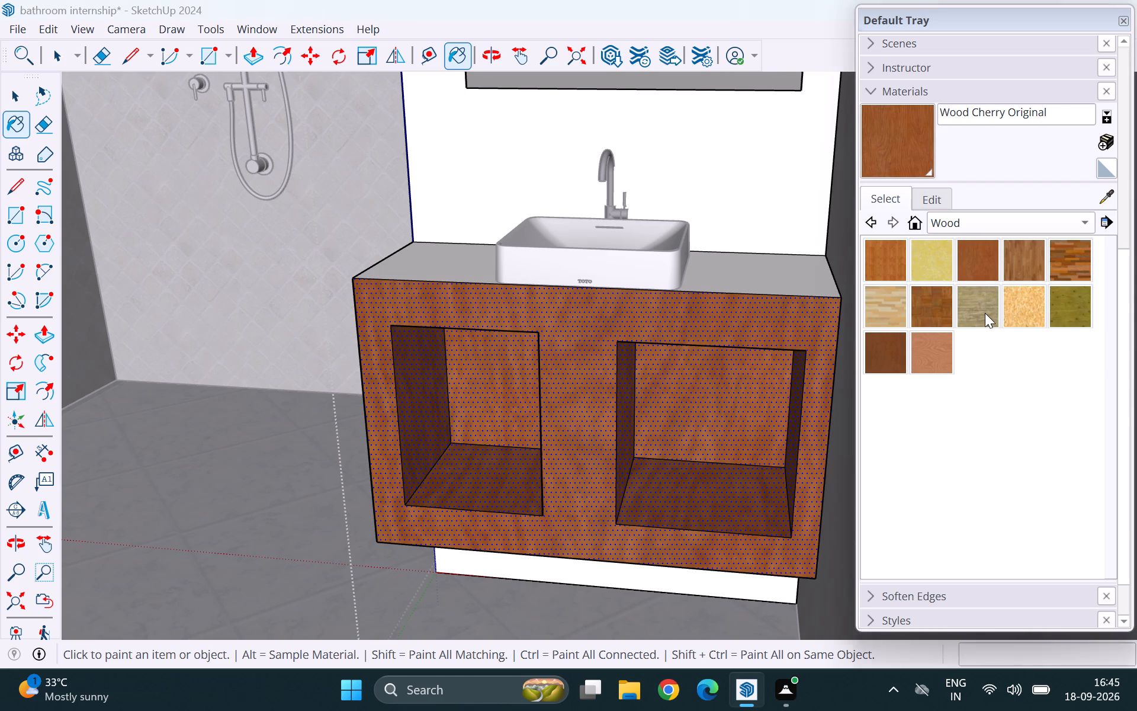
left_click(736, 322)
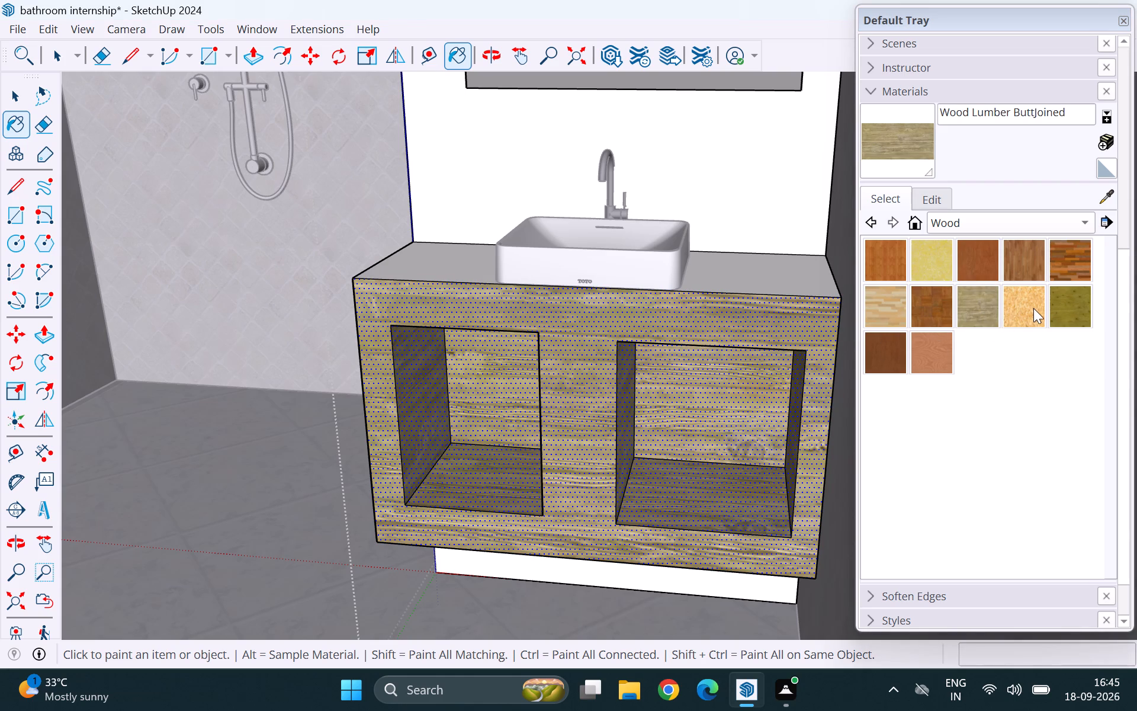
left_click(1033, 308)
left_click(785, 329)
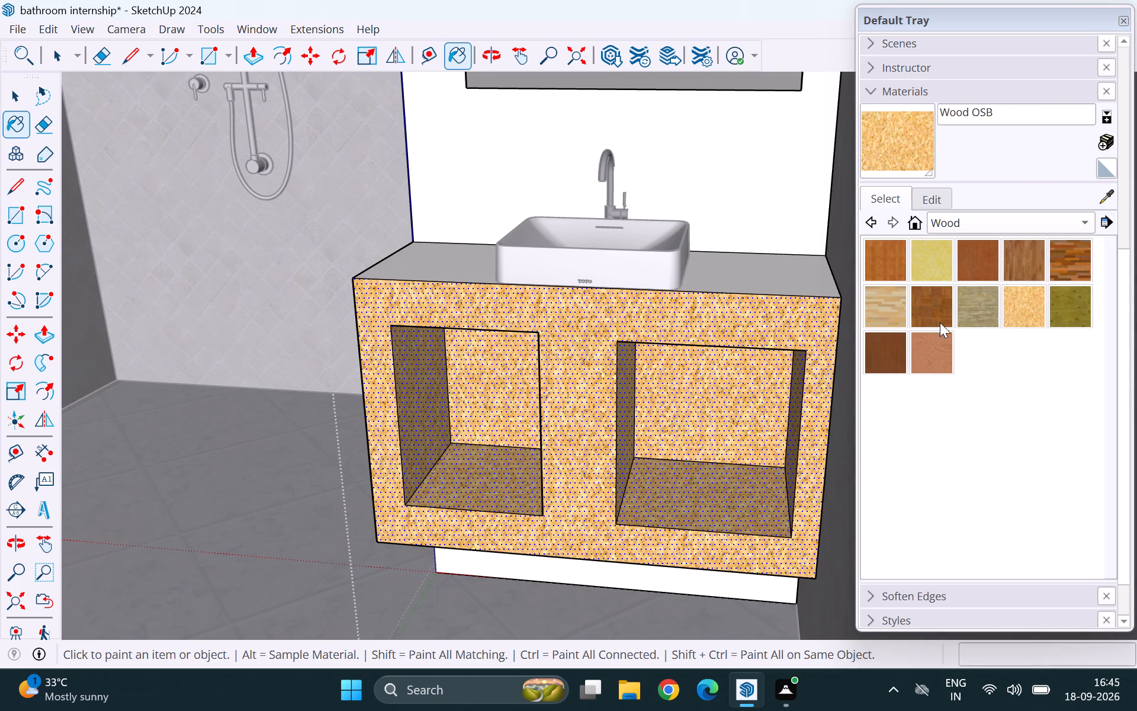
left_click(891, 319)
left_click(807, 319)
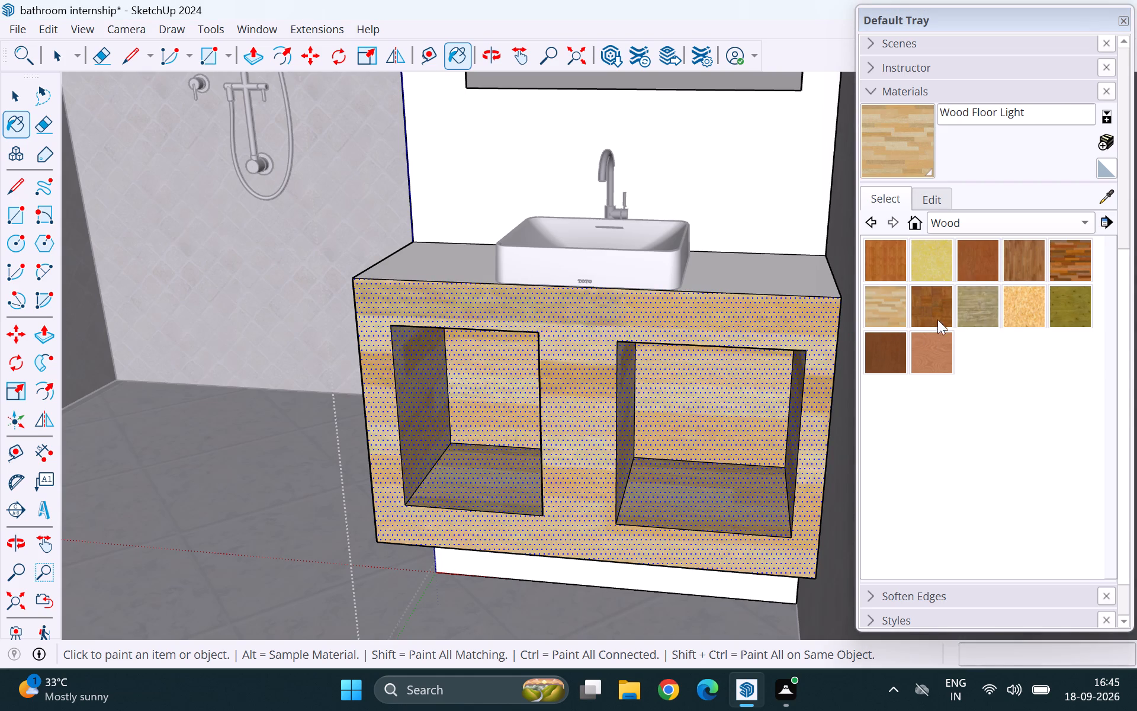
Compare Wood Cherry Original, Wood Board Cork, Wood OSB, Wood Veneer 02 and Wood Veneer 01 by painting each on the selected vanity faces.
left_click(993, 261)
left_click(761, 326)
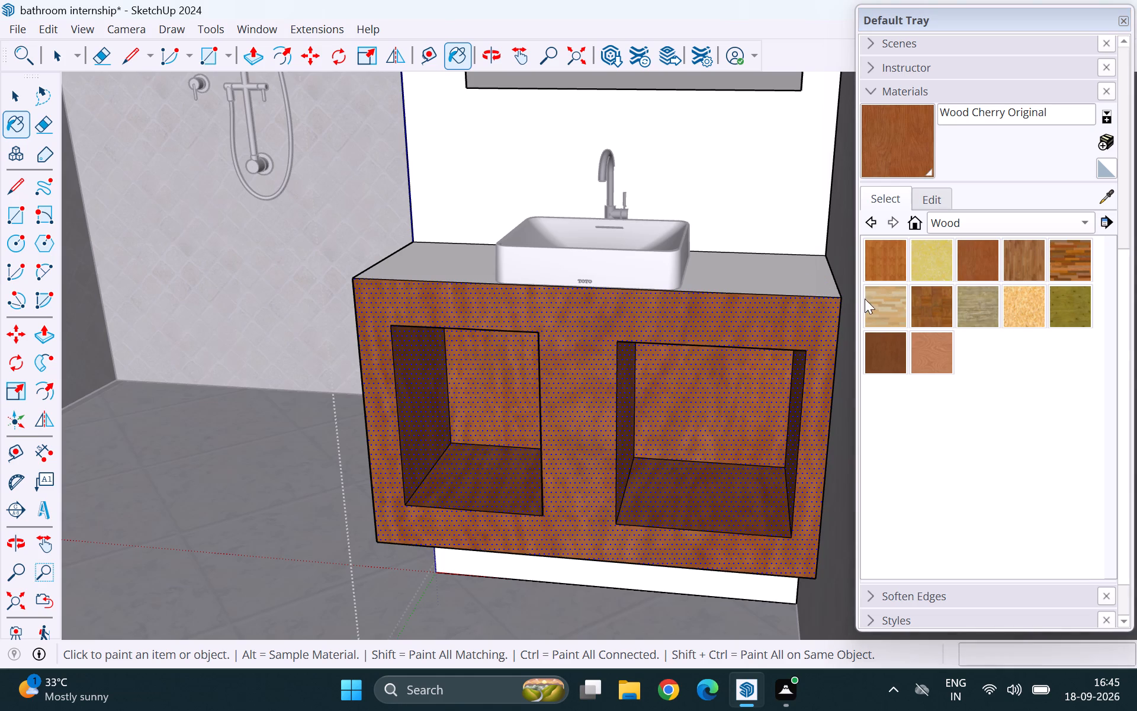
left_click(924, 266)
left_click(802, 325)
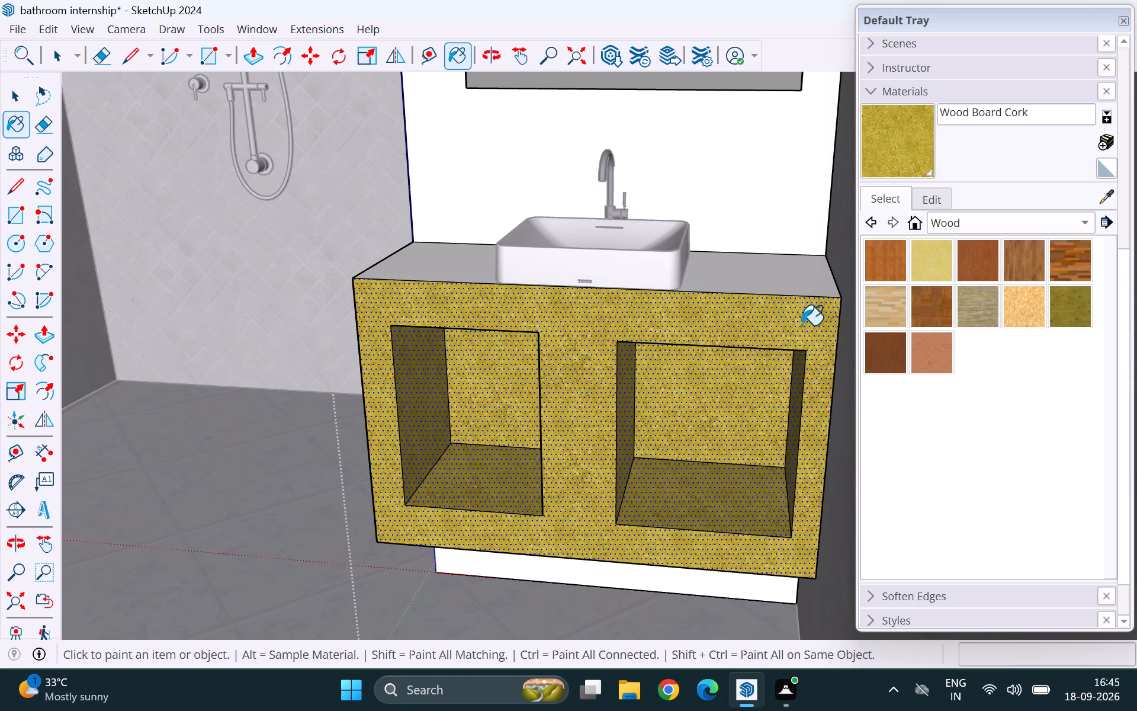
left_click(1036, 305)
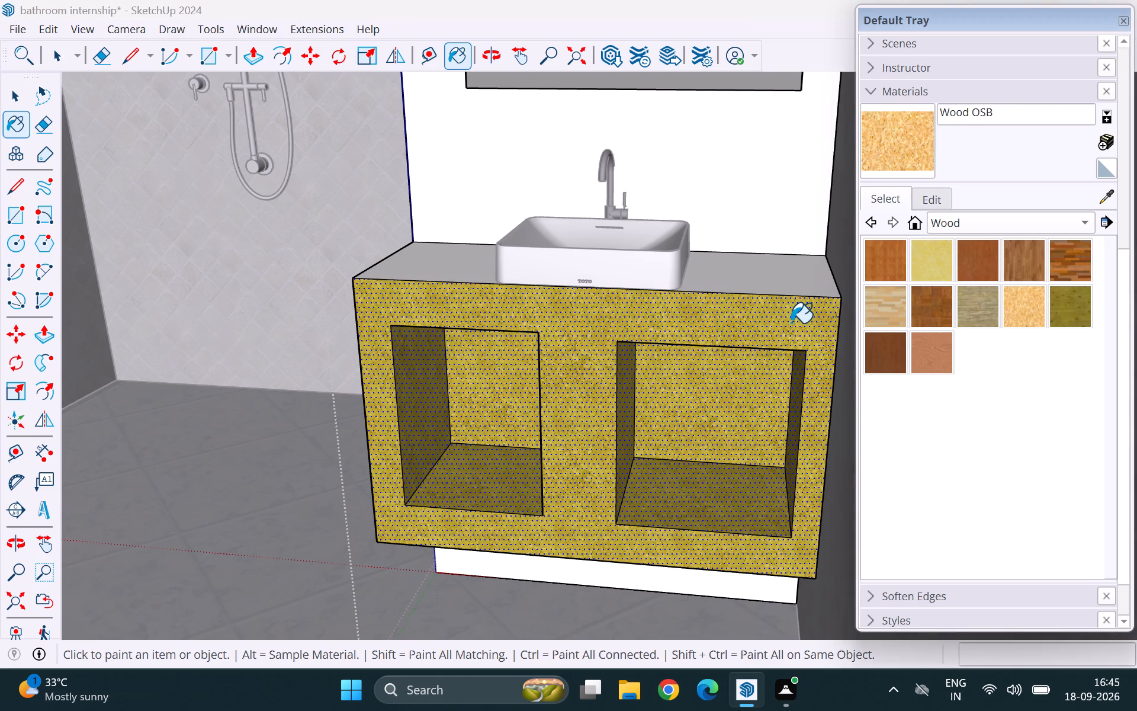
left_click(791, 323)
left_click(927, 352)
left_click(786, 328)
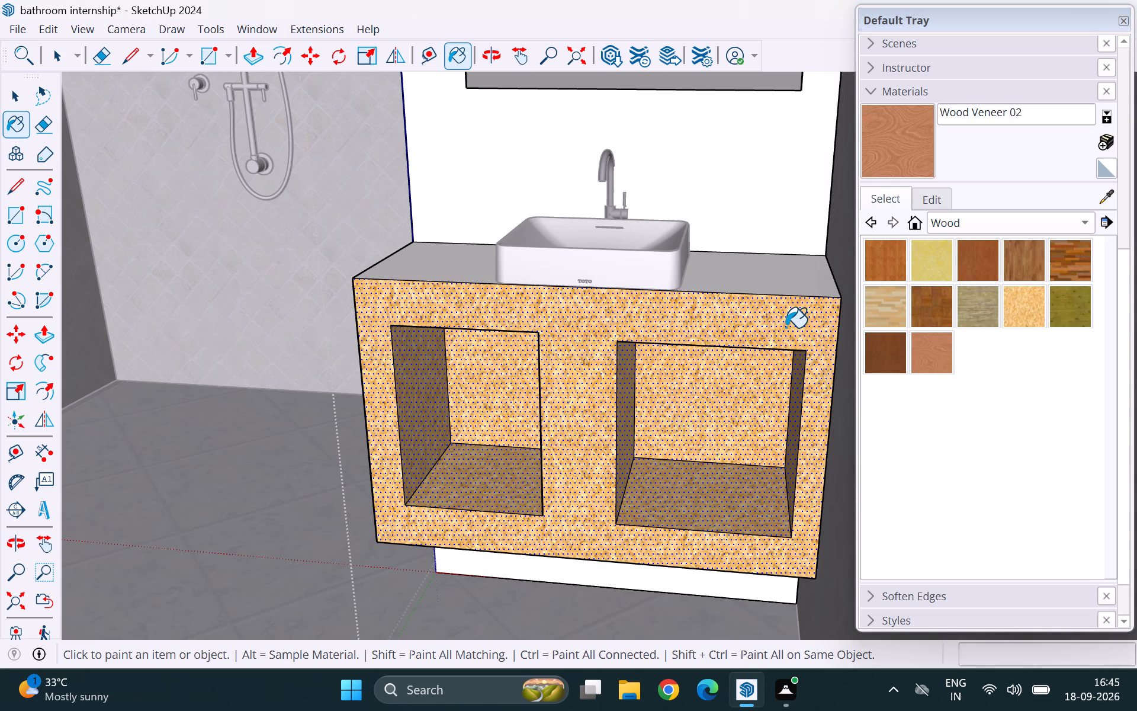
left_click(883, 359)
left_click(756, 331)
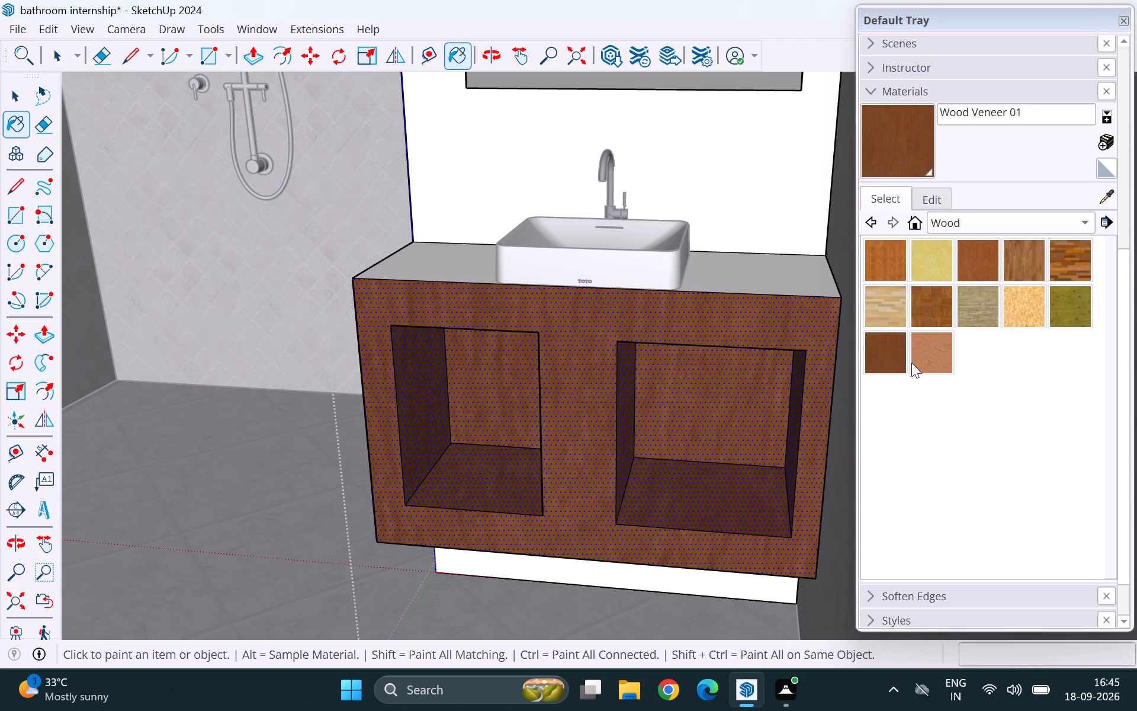
Examine the wood materials' previews and names to choose a finish for the vanity.
left_click(933, 357)
left_click(932, 312)
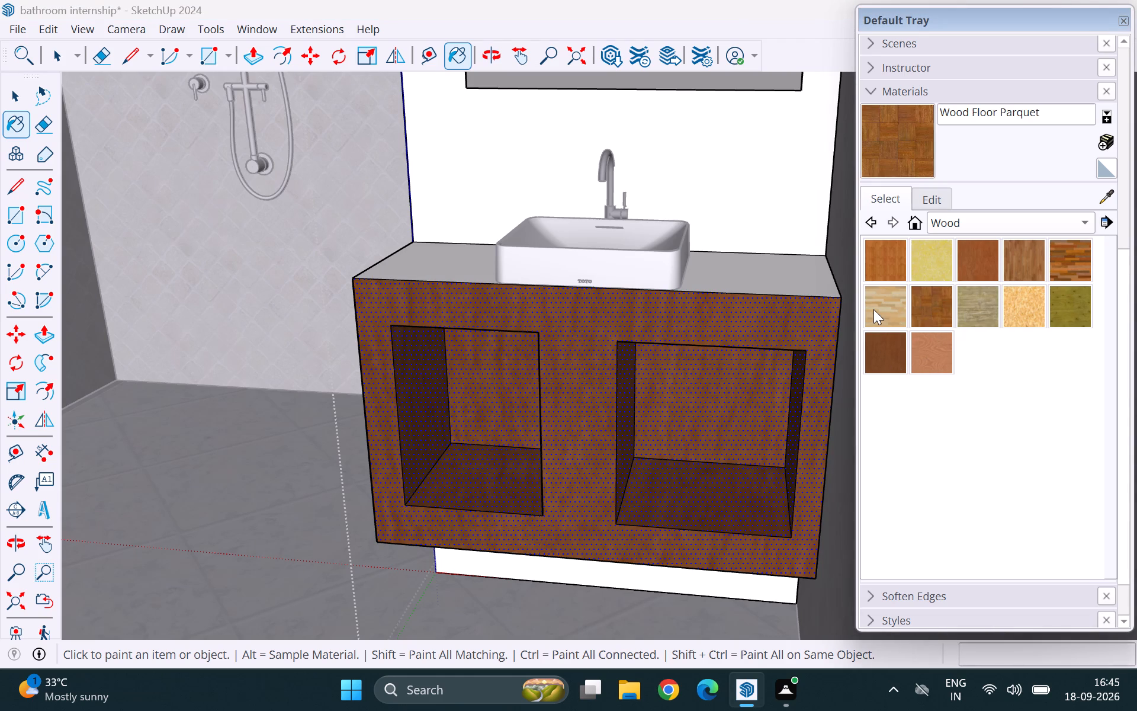
left_click(873, 309)
left_click(981, 305)
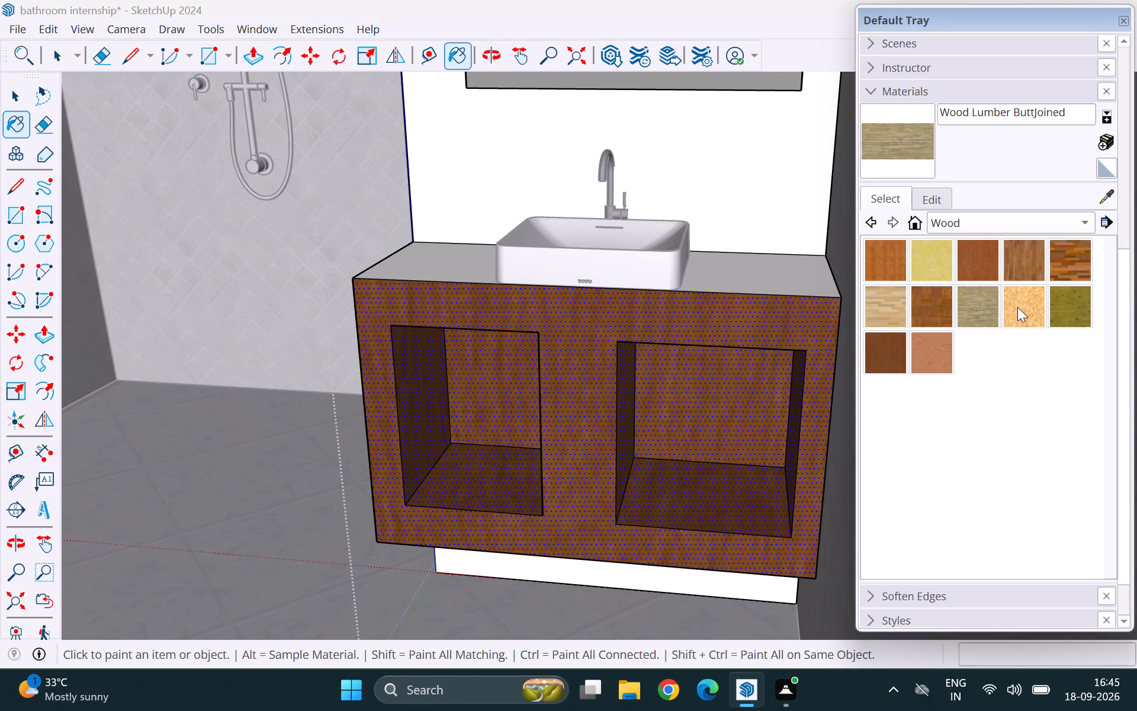
left_click(1017, 307)
left_click(1068, 308)
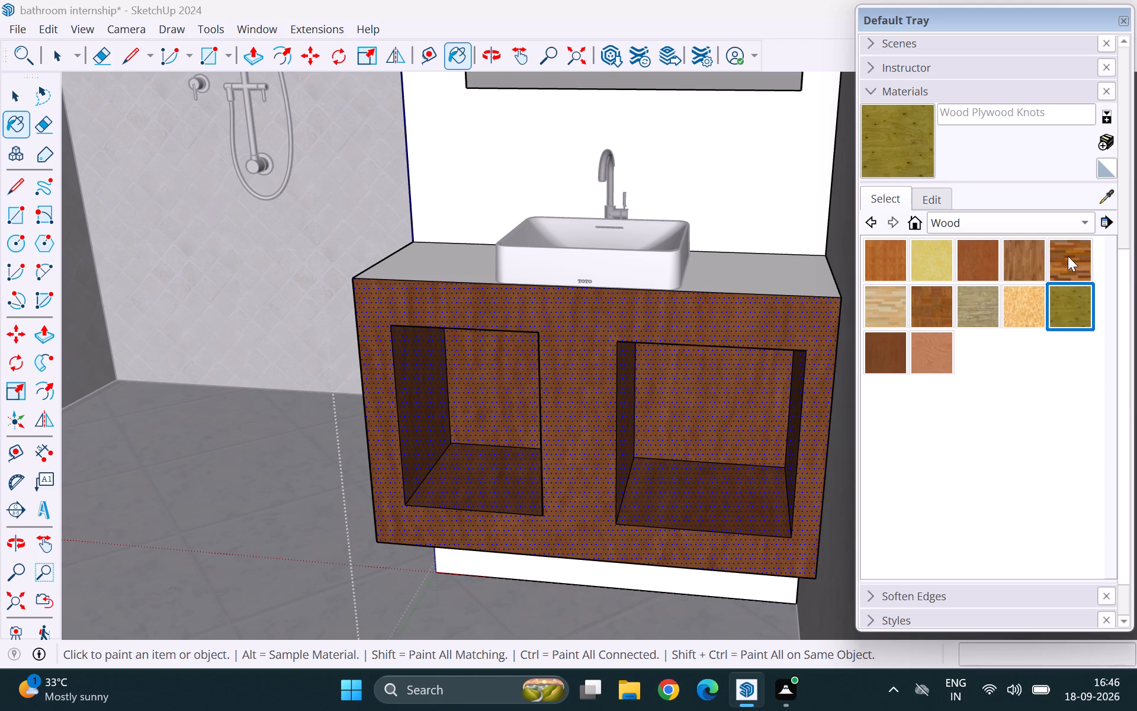
left_click(1068, 256)
left_click(1014, 261)
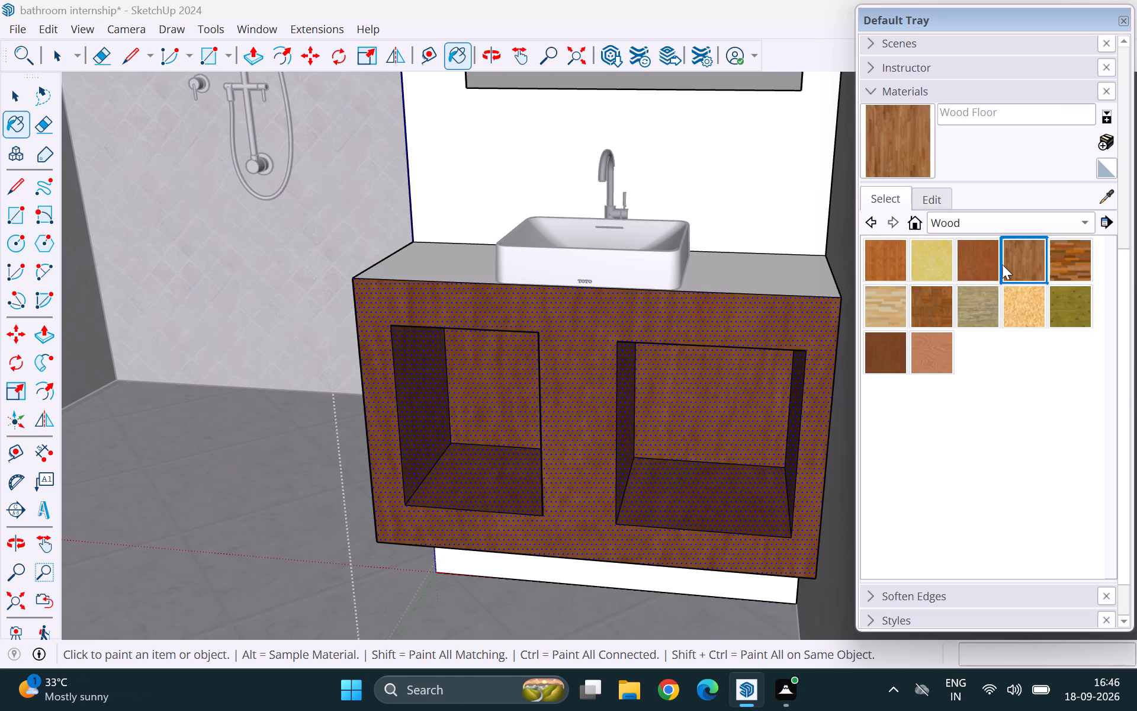
left_click(985, 265)
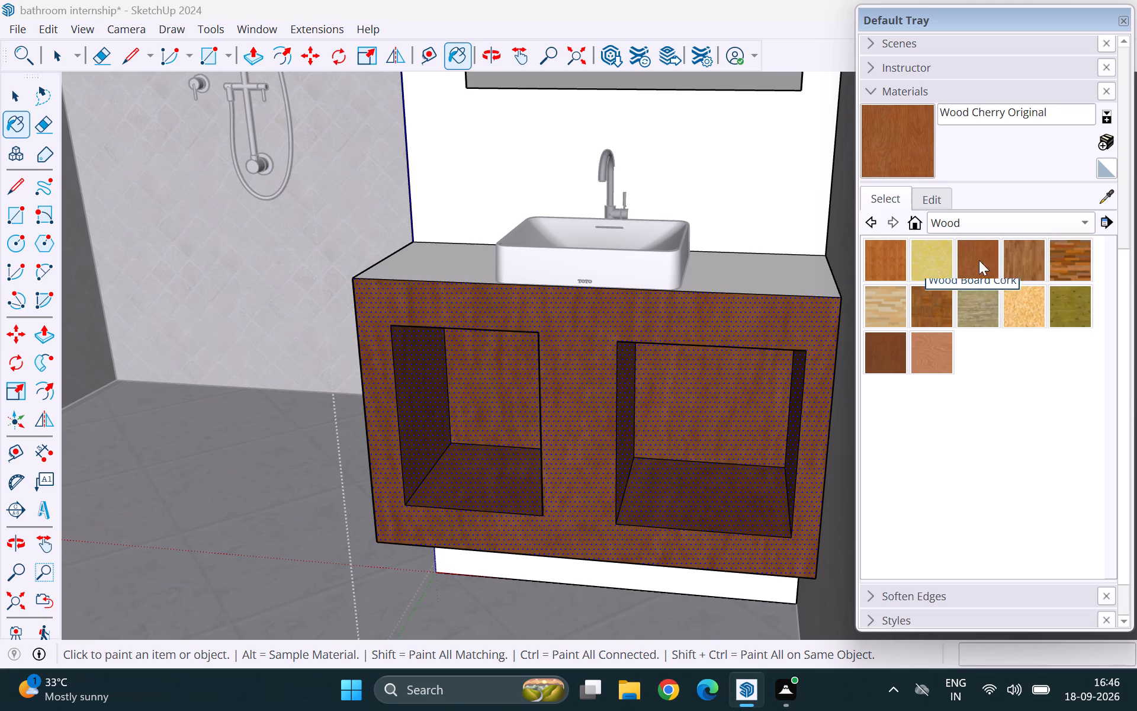
left_click(970, 258)
left_click(933, 261)
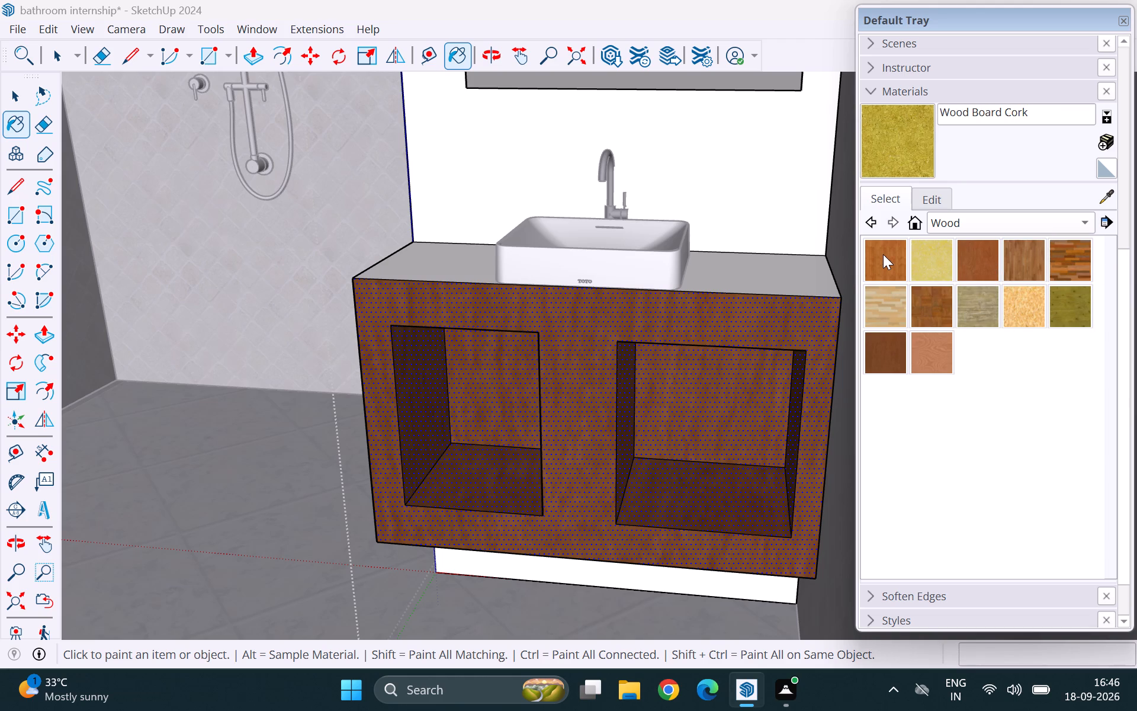
left_click(883, 254)
Paint the selected vanity faces with Wood Cherry Original.
left_click(978, 254)
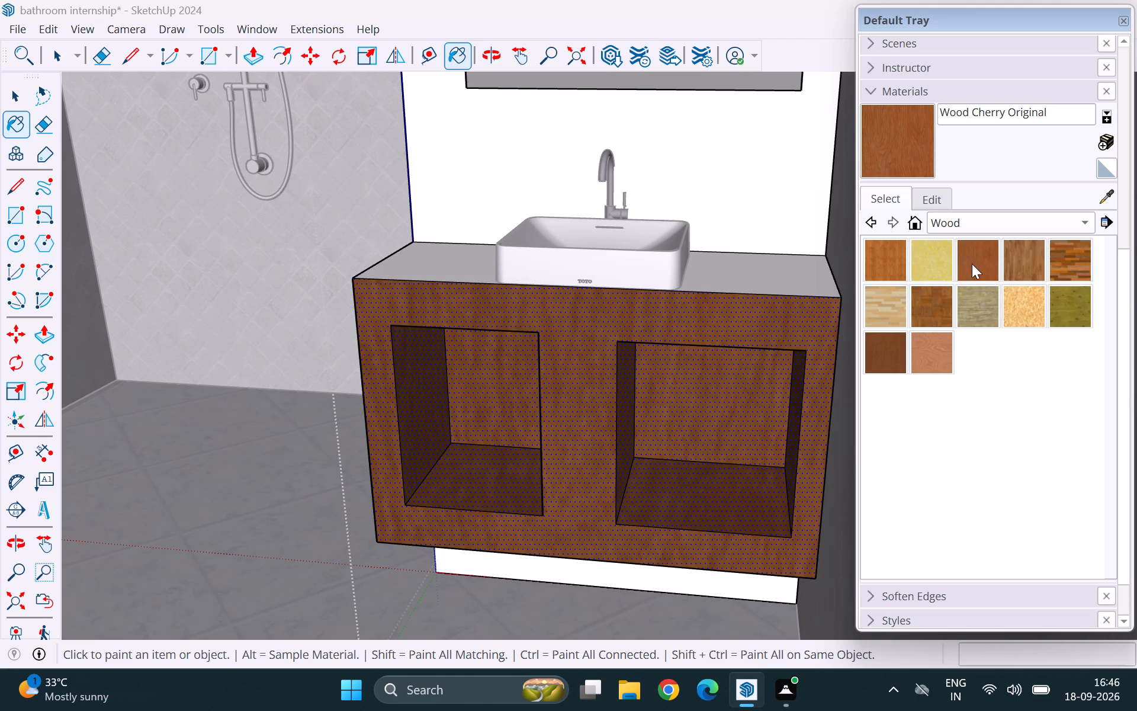
left_click(972, 265)
left_click(790, 326)
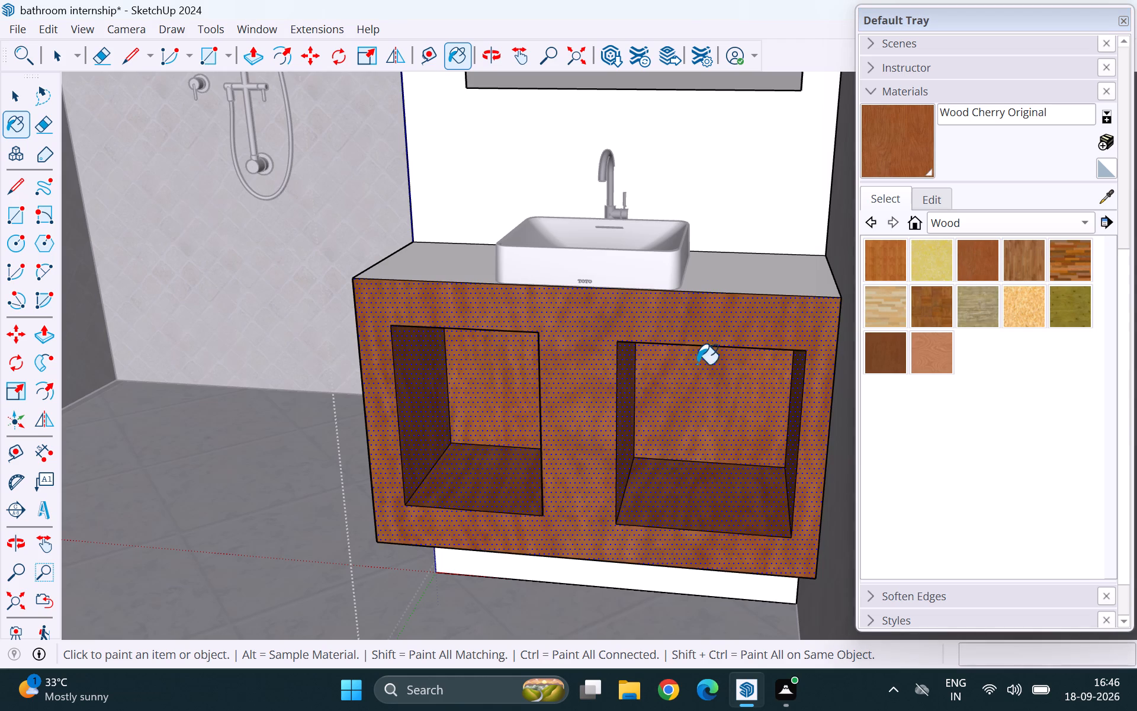
Set the Wood Cherry Original material's opacity to 95.
scroll(696, 374, "down", 10)
left_click(930, 192)
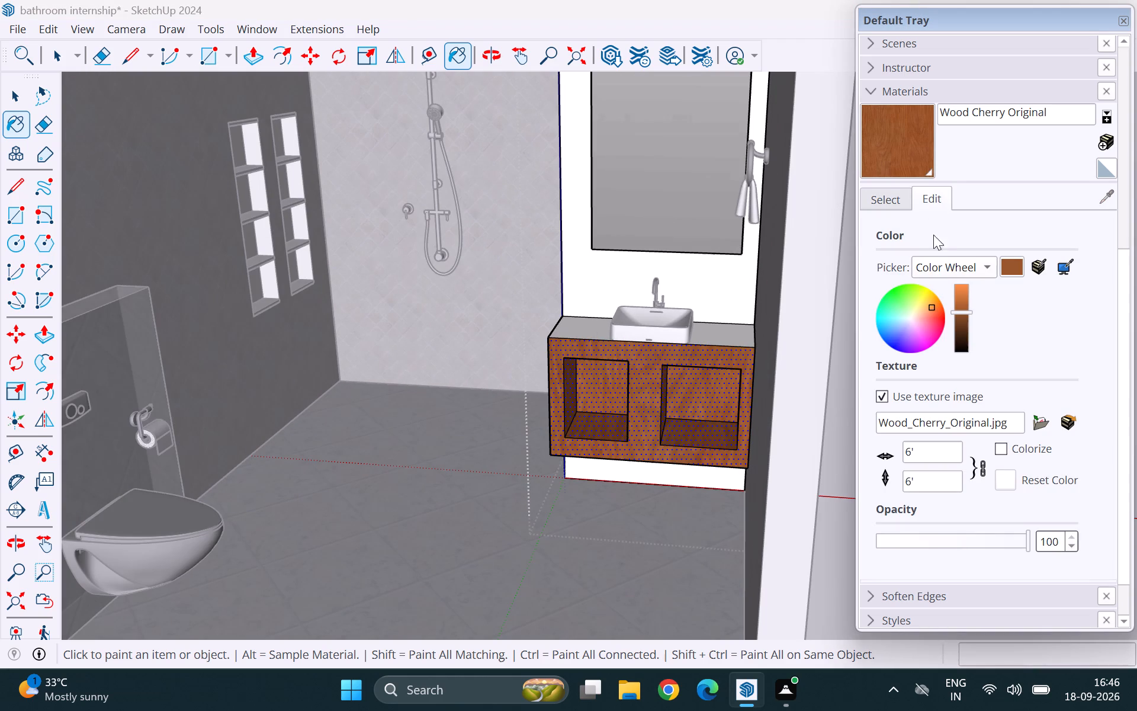
scroll(936, 498, "down", 2)
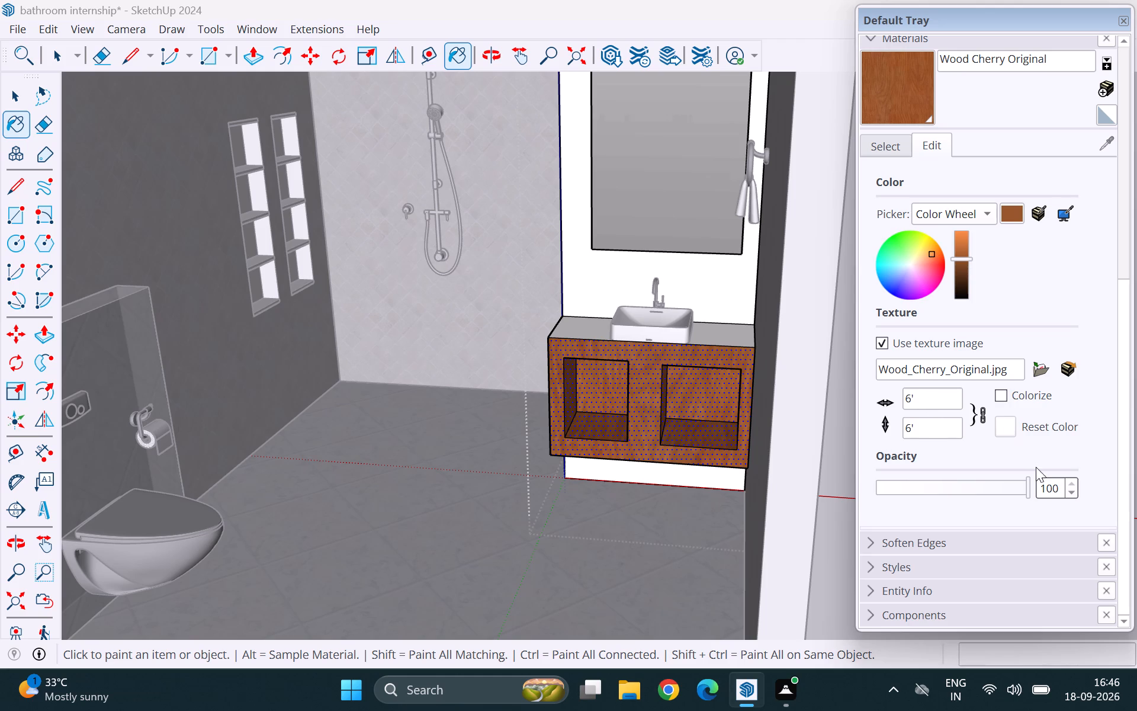
left_click_drag(1028, 488, 955, 489)
left_click_drag(955, 489, 988, 488)
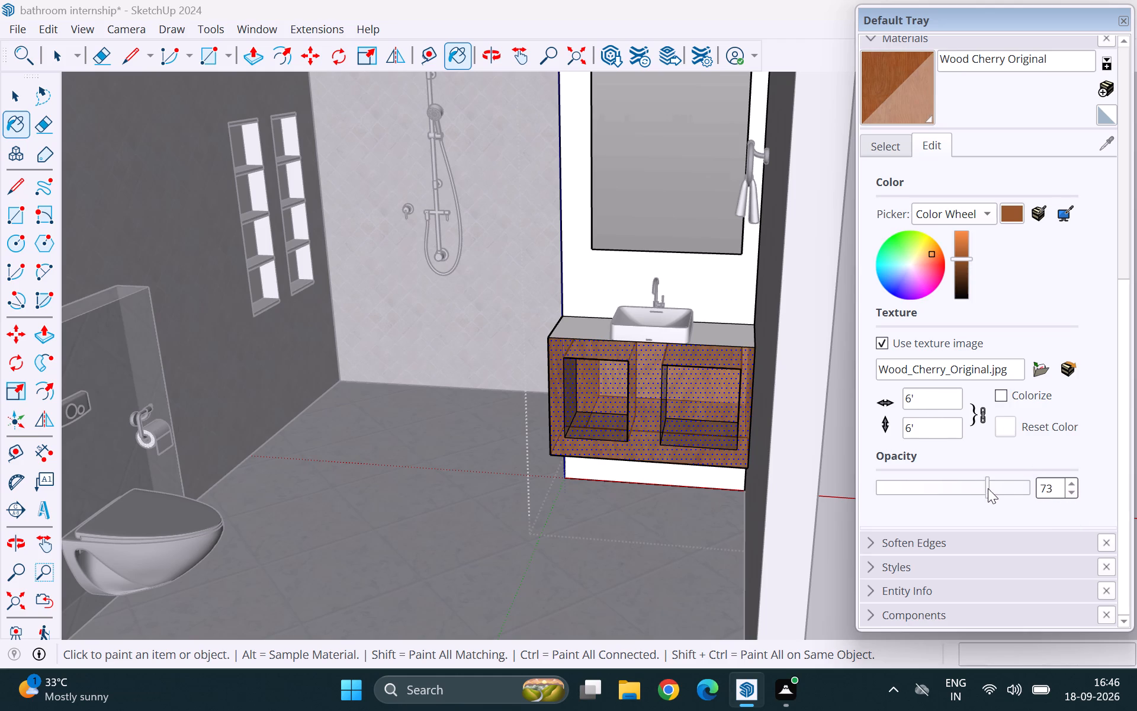
left_click_drag(988, 488, 1019, 490)
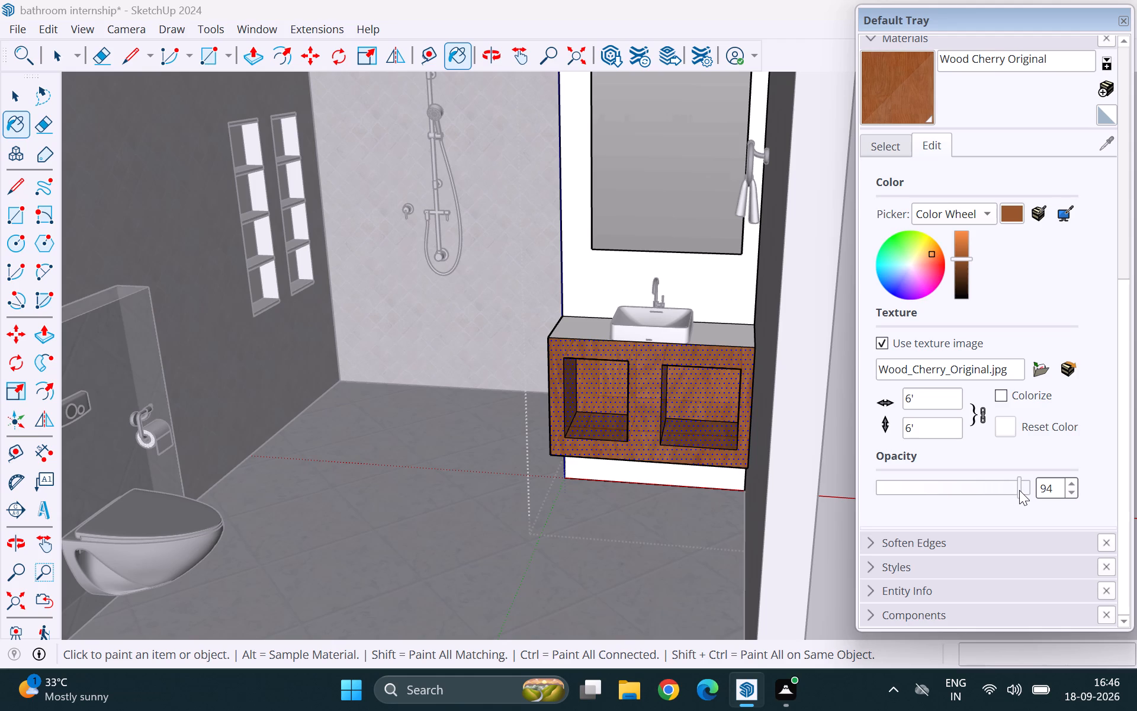
left_click_drag(1019, 490, 1020, 497)
Set the Wood Cherry Original texture size to 10' and leave the vanity group.
left_click(921, 393)
key("shift+super+s")
key("BackSpace")
key("BackSpace")
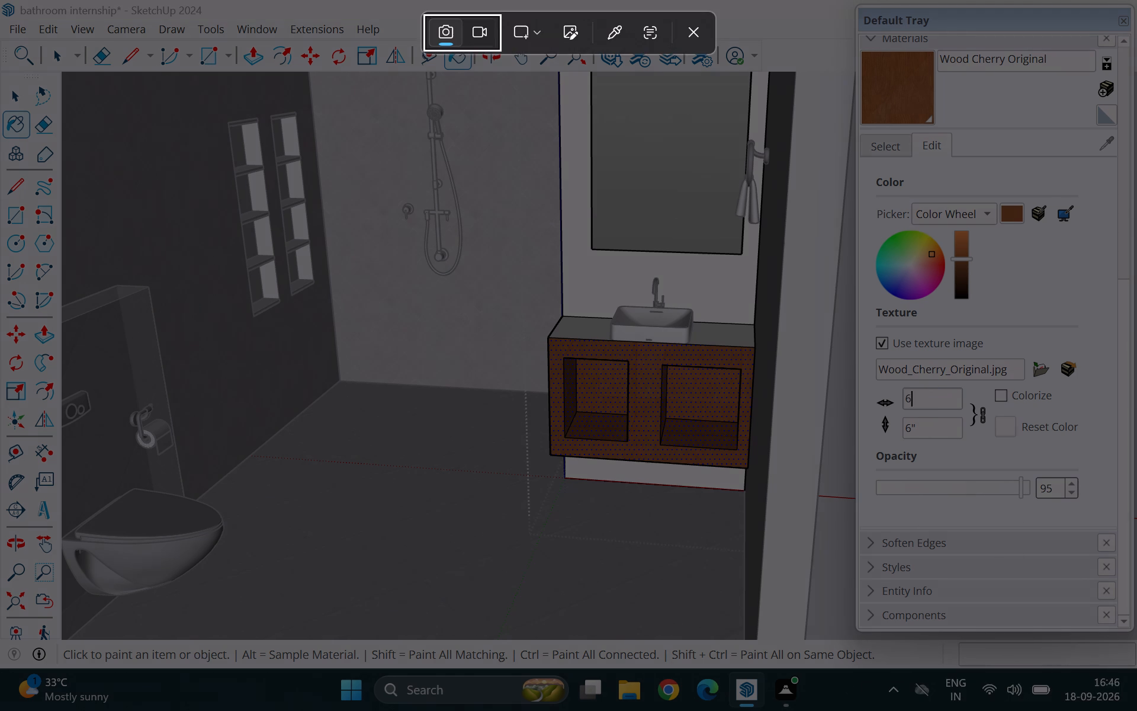
left_click(693, 33)
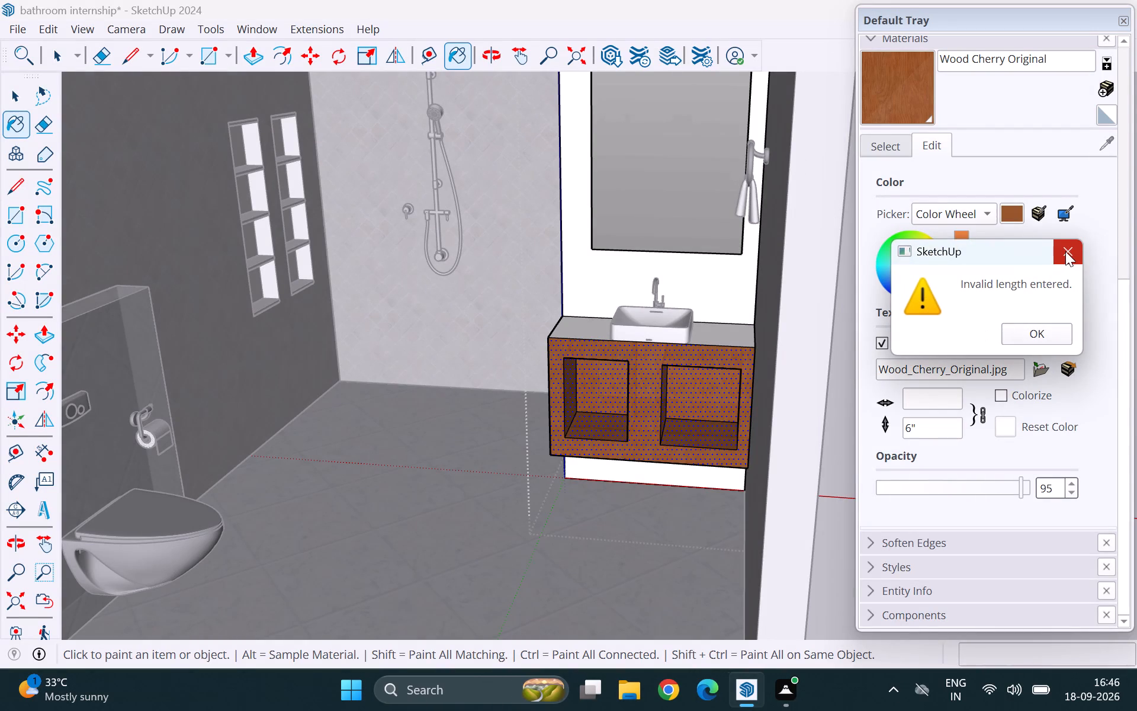
left_click(1065, 251)
left_click(918, 398)
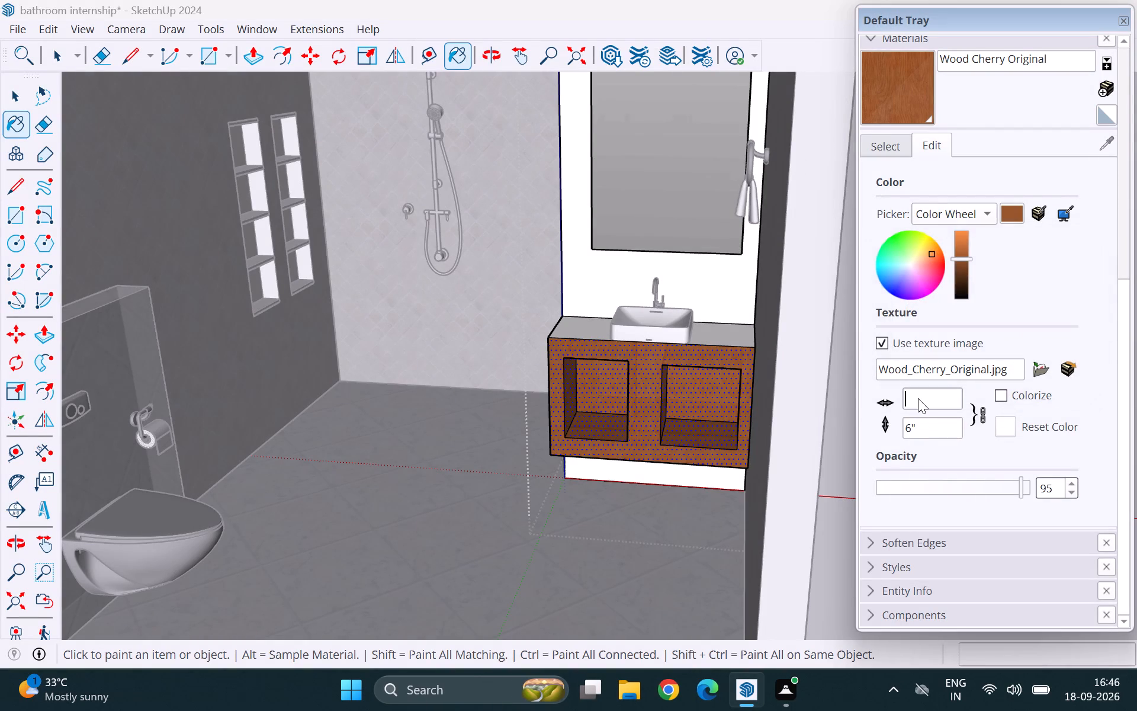
type("10'")
key("Return")
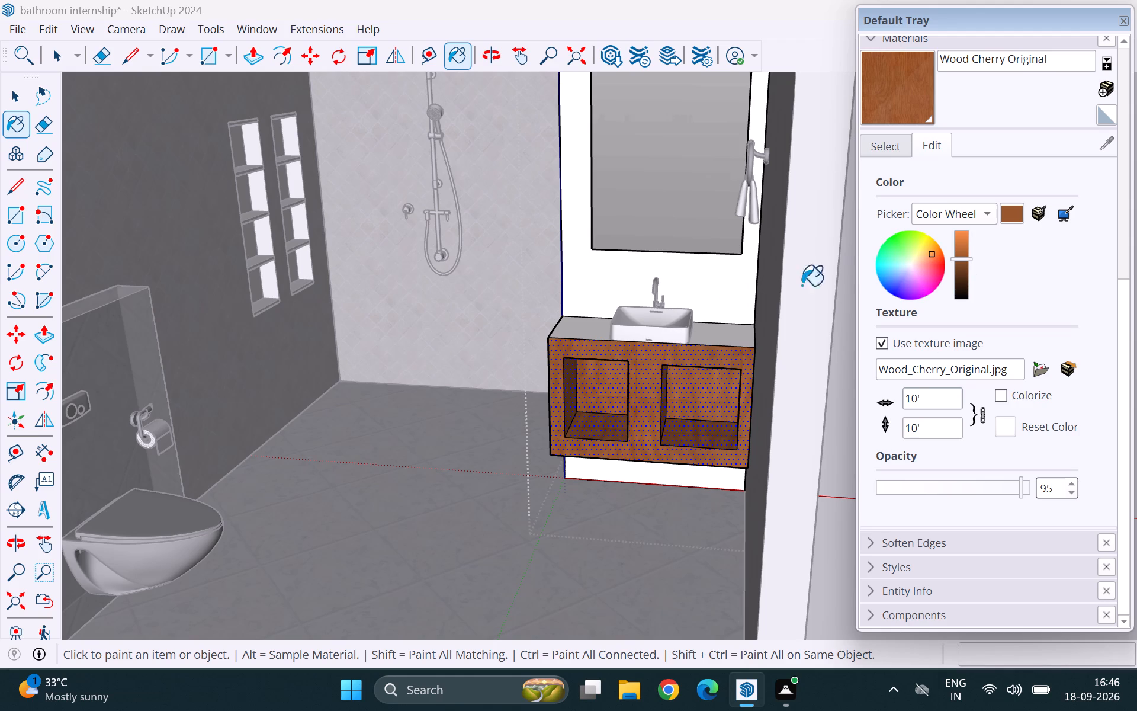
left_click(884, 147)
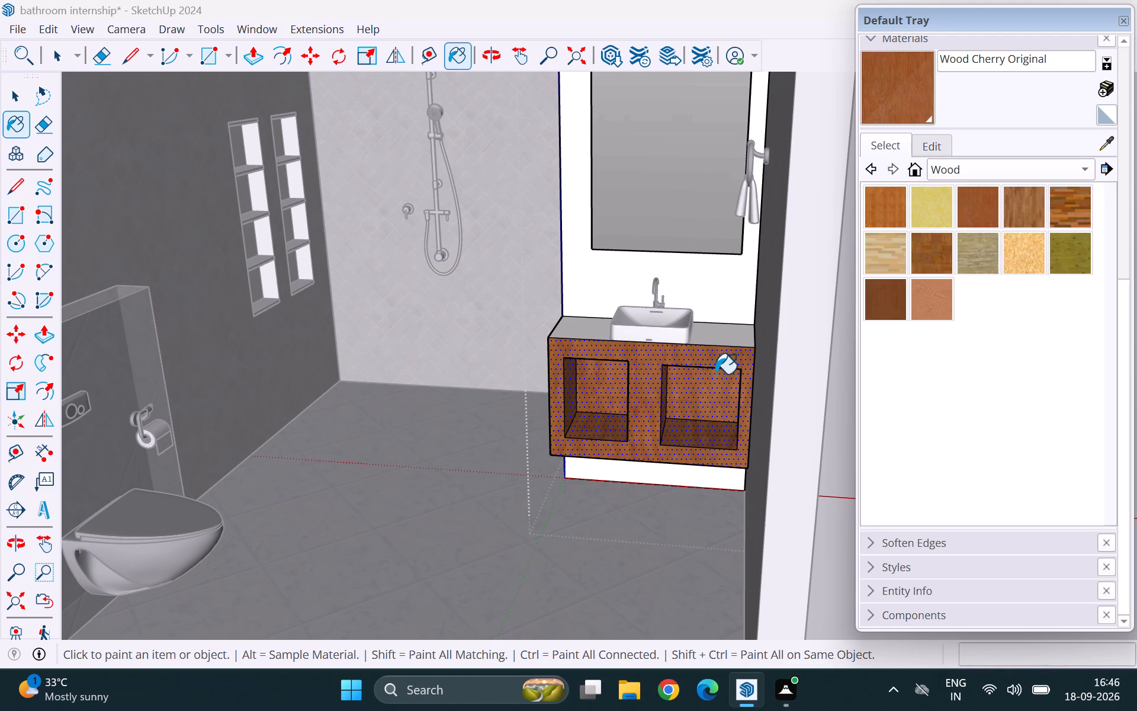
scroll(715, 391, "down", 4)
key("space")
scroll(734, 394, "down", 11)
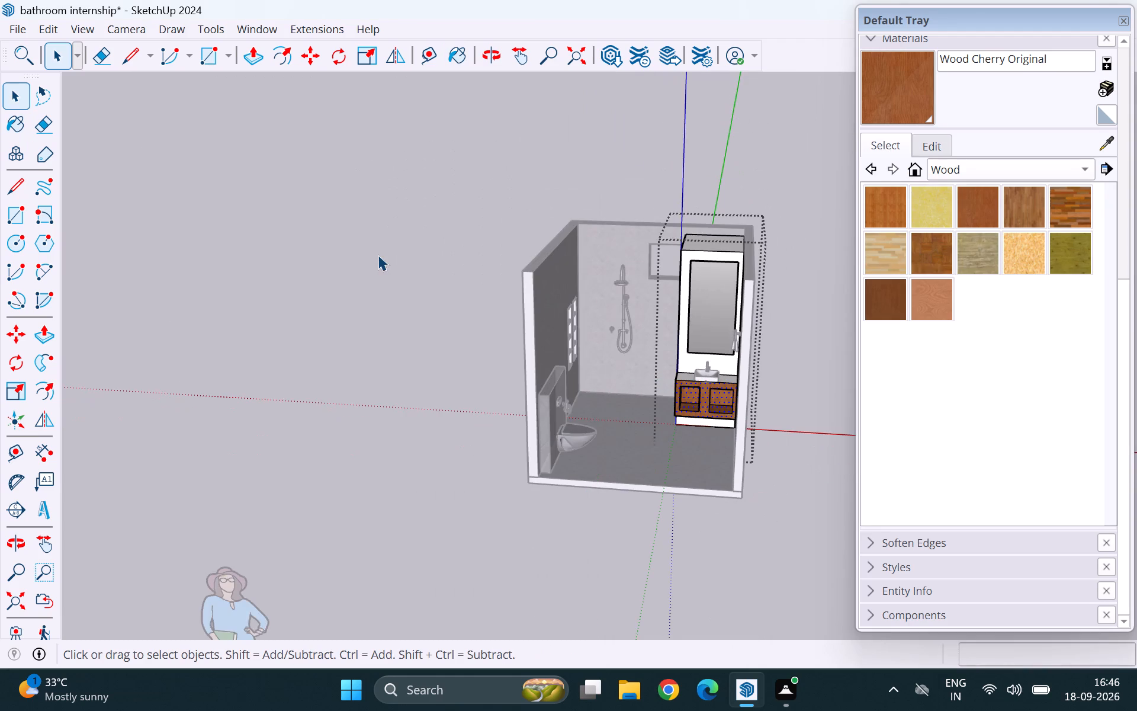
left_click(378, 255)
Examine the wood-finished vanity and the surrounding bathroom from several angles.
middle_click_drag(713, 382, 772, 349)
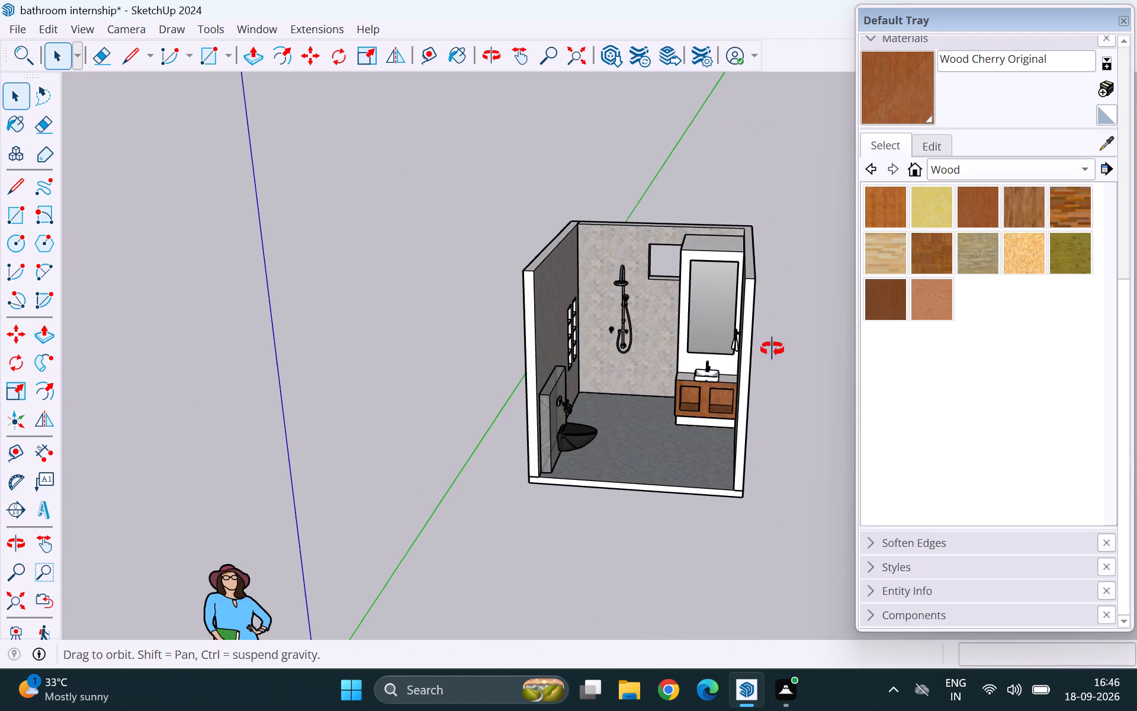
middle_click_drag(772, 349, 796, 286)
scroll(704, 379, "up", 12)
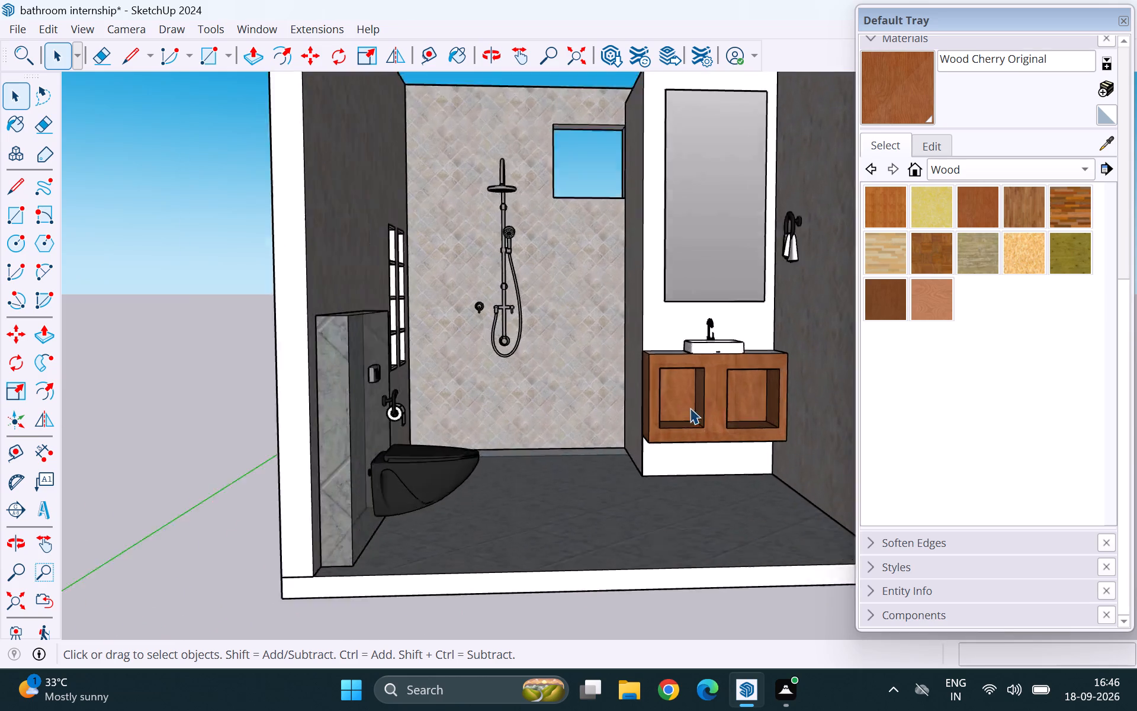
scroll(690, 408, "up", 4)
middle_click_drag(634, 400, 806, 508)
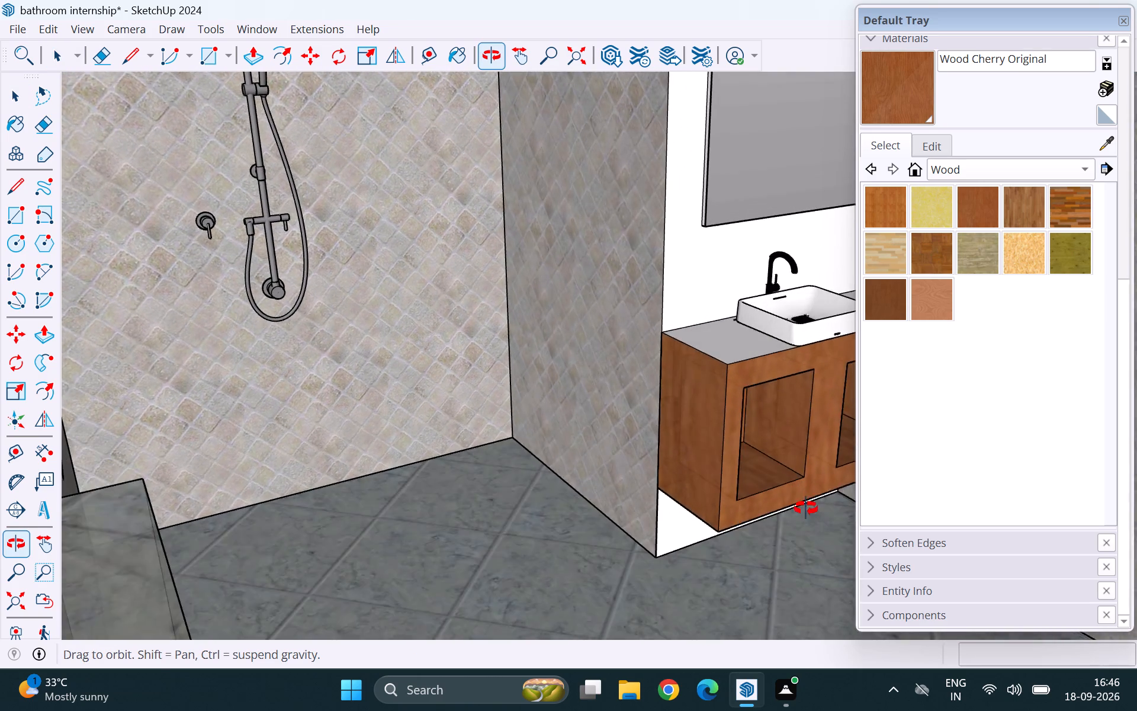
middle_click_drag(806, 508, 651, 533)
scroll(600, 425, "down", 6)
middle_click_drag(621, 399, 623, 446)
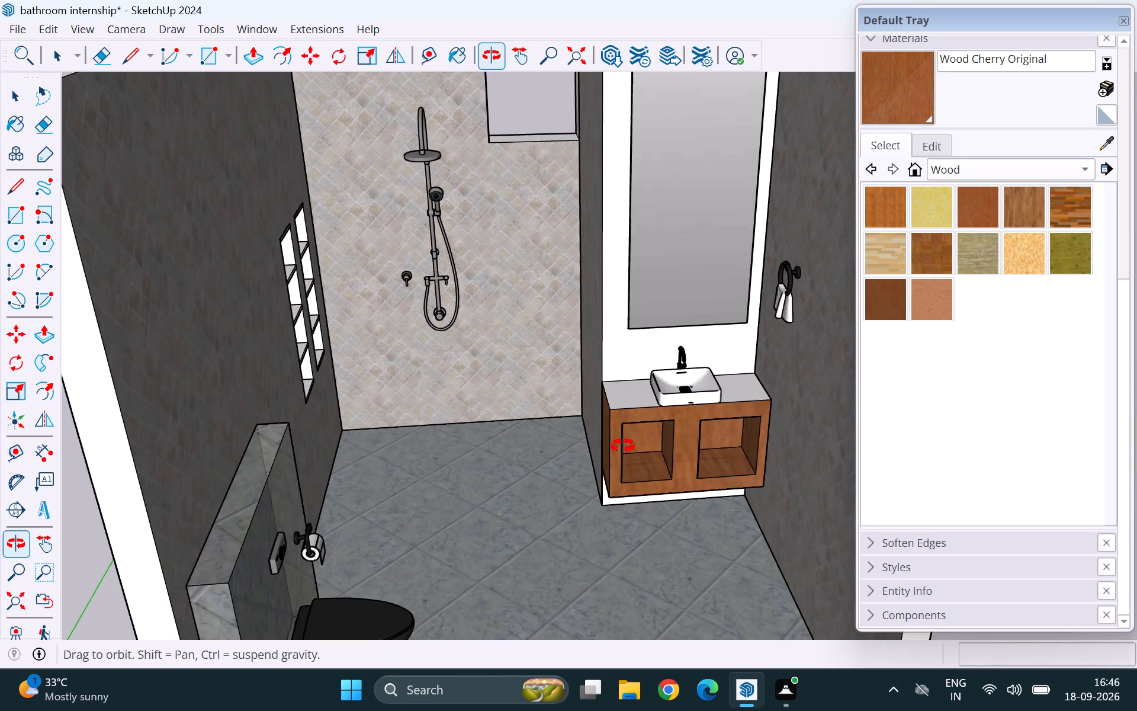
middle_click_drag(623, 446, 619, 527)
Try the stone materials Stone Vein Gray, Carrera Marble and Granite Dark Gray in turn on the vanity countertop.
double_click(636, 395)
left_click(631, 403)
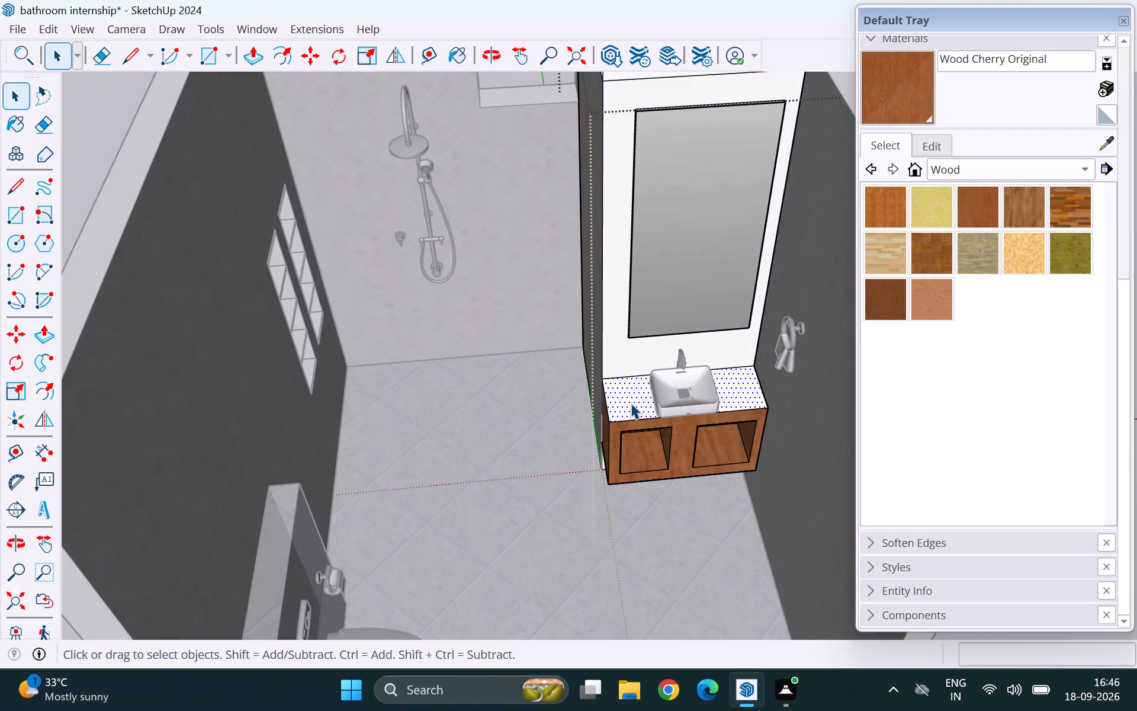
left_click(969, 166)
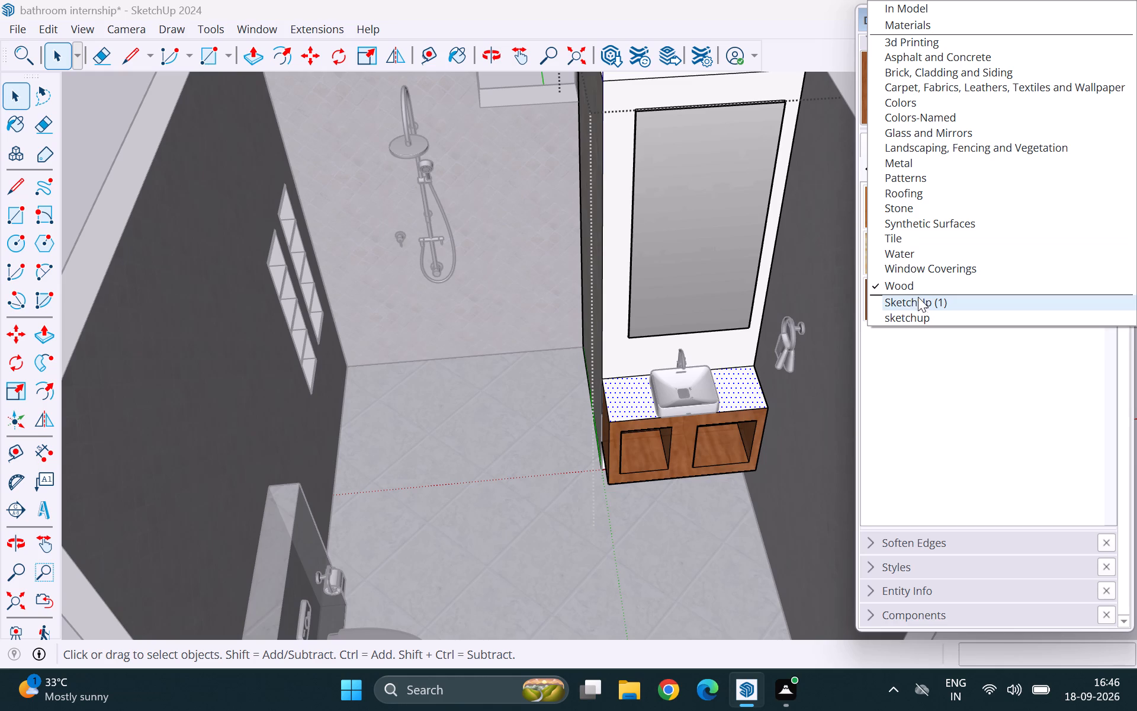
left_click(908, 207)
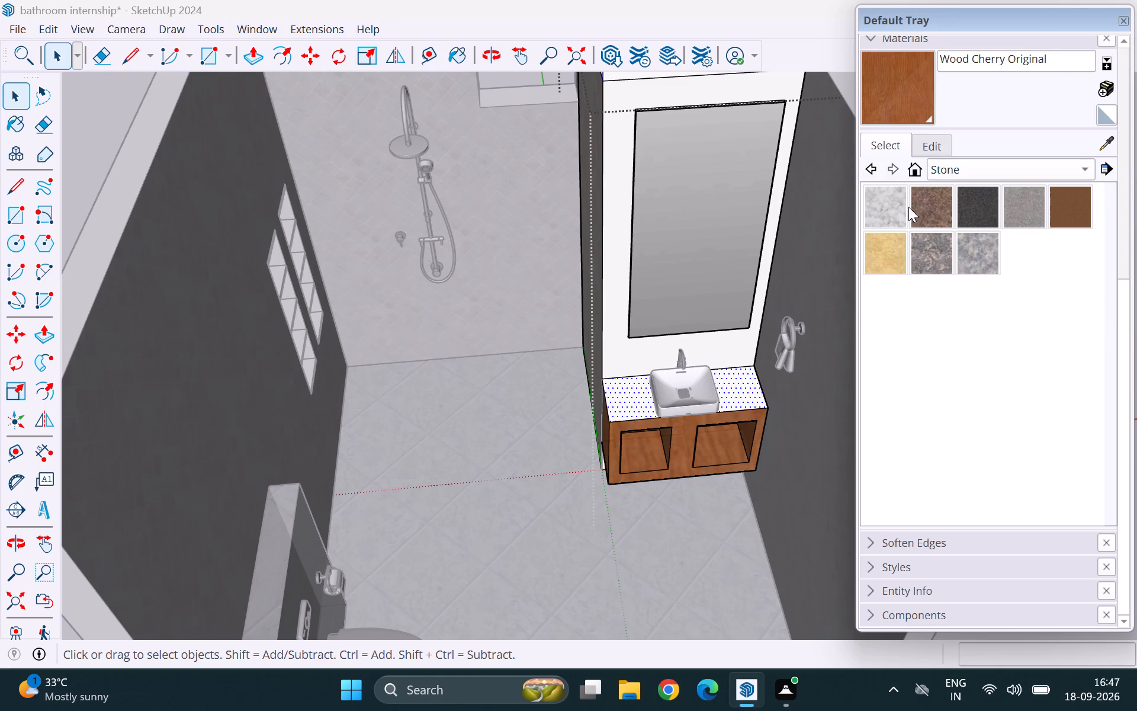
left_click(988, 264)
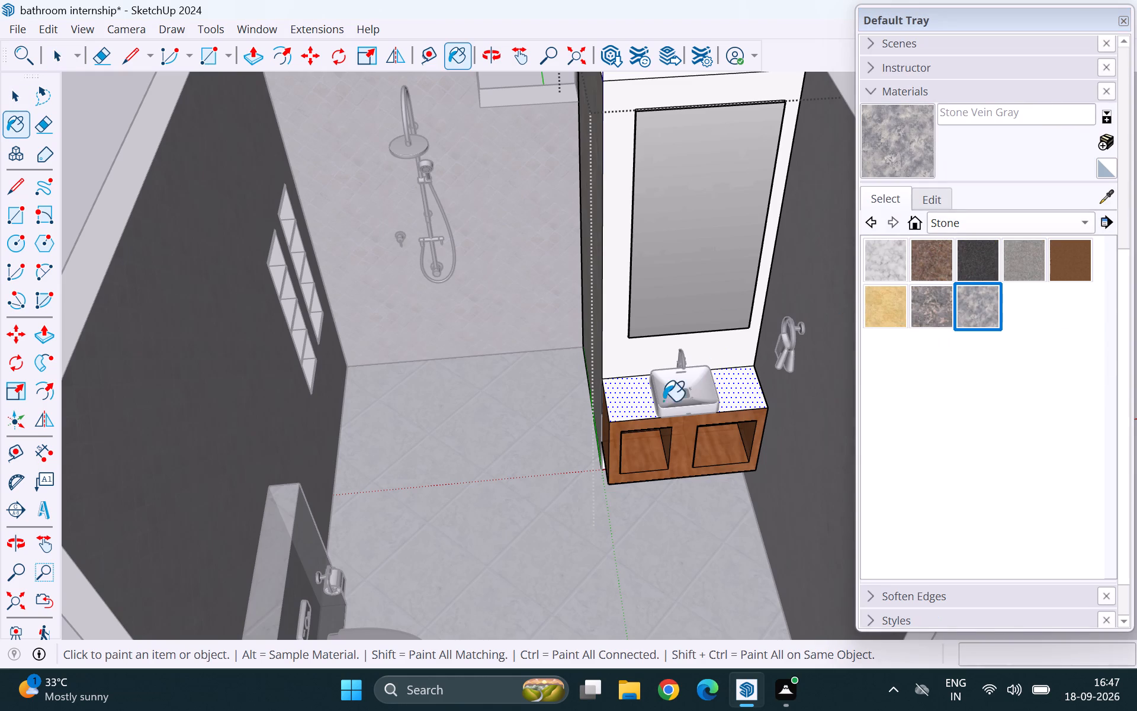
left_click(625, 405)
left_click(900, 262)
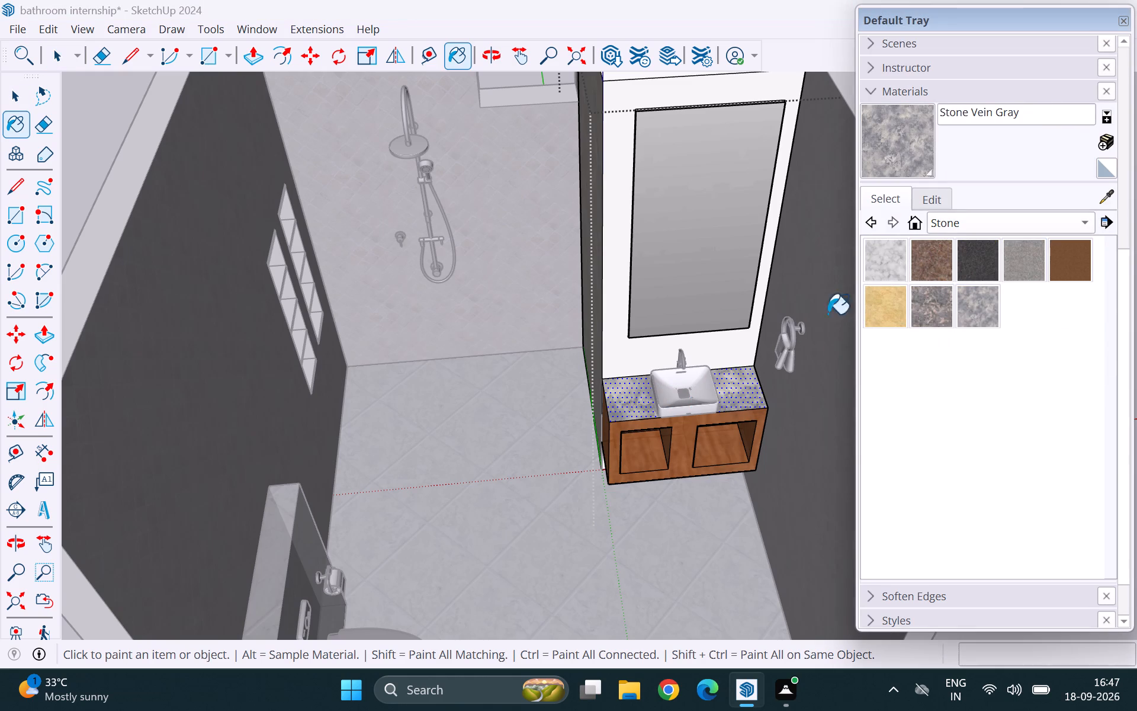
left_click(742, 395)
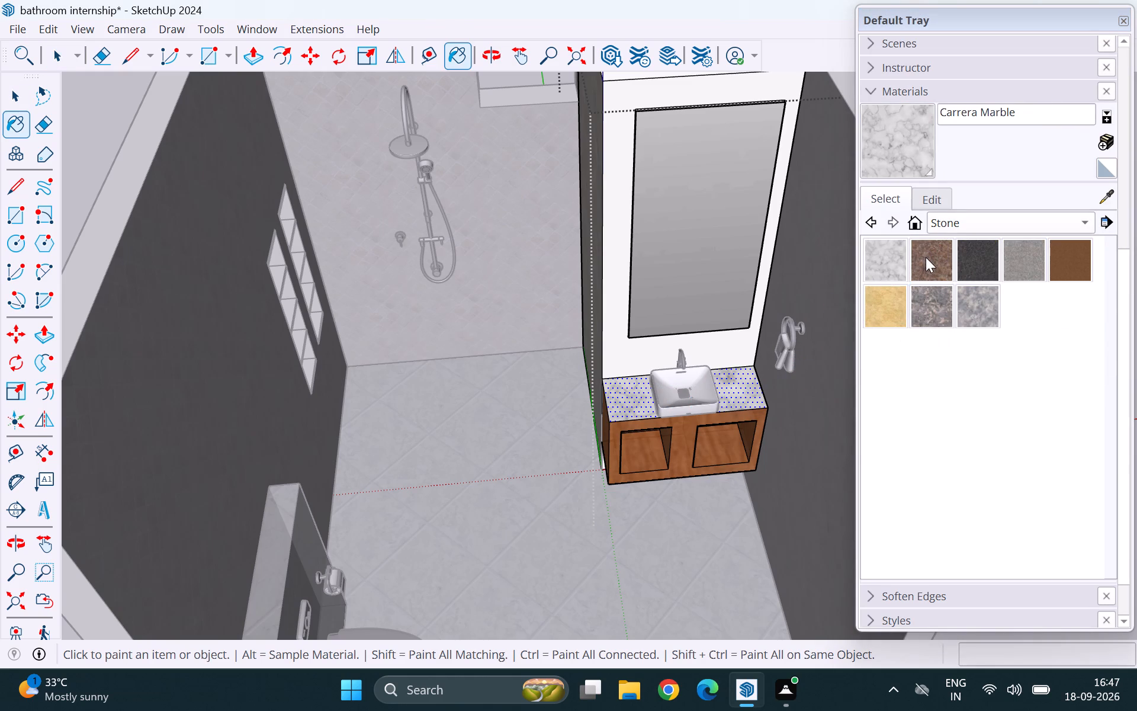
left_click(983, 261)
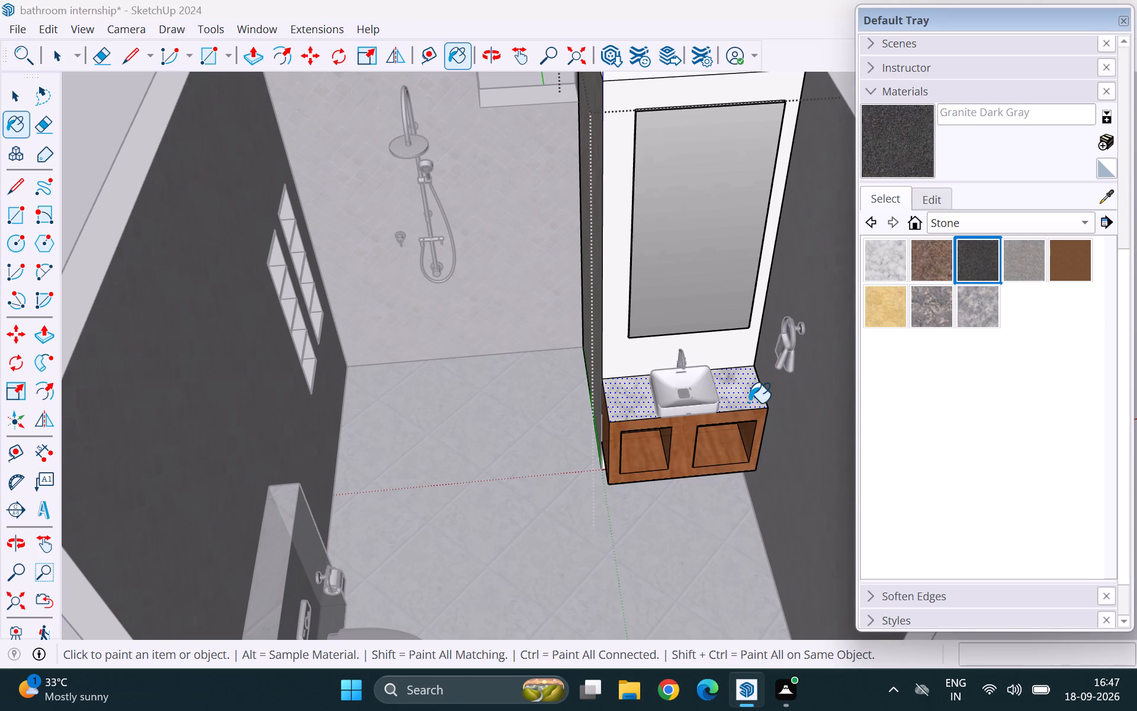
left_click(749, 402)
Paint the vanity countertop with Granite Light Gray and leave the group.
left_click(1021, 252)
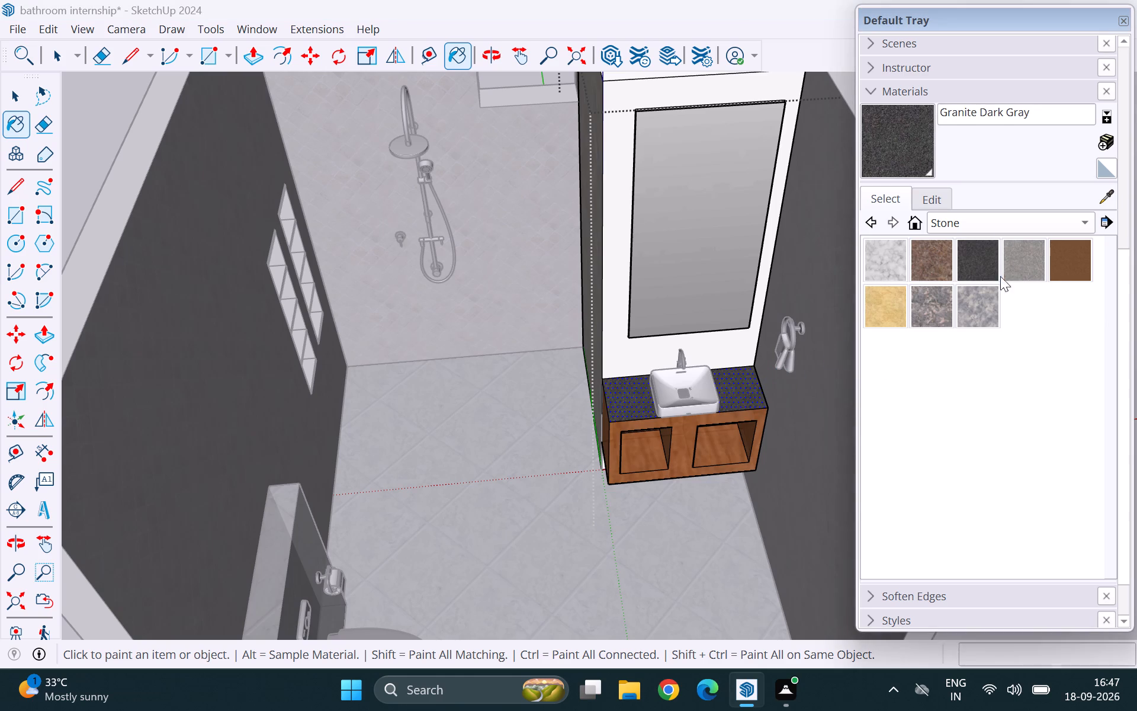
left_click(743, 403)
key("space")
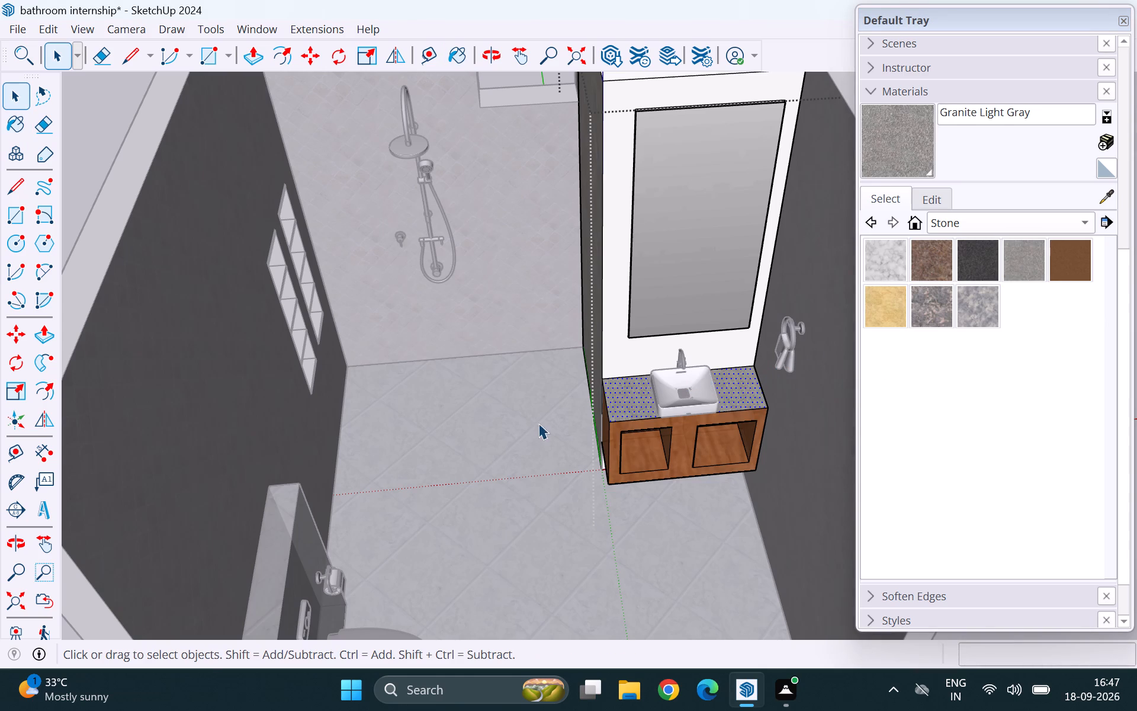
scroll(538, 424, "down", 10)
left_click(772, 246)
Sample the Basic Tile material from the partition behind the toilet, paint the mirror column's front with it and leave the group.
scroll(595, 417, "up", 9)
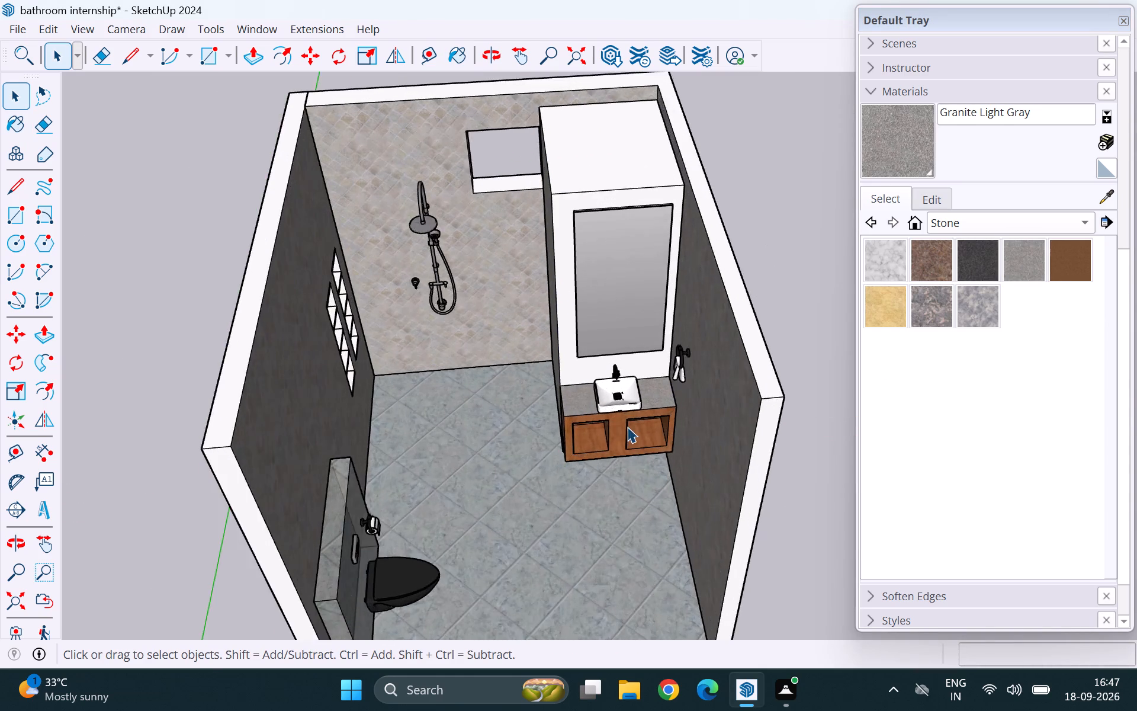
scroll(627, 427, "up", 1)
middle_click_drag(595, 434, 596, 158)
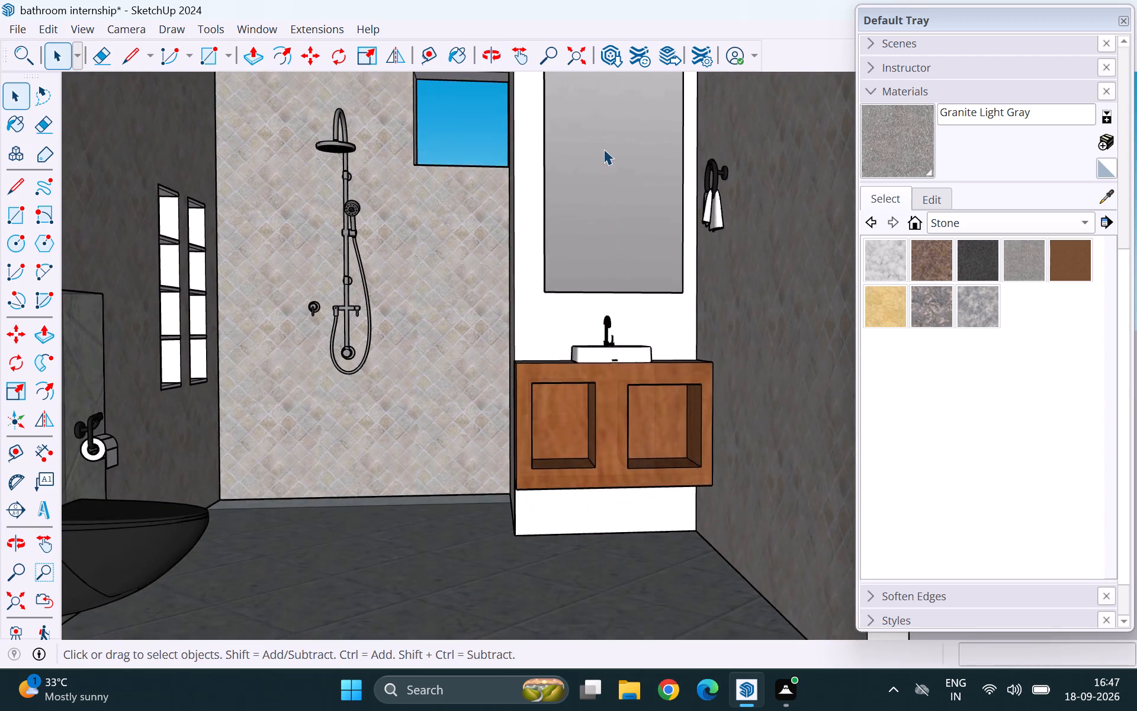
scroll(603, 188, "down", 4)
double_click(566, 292)
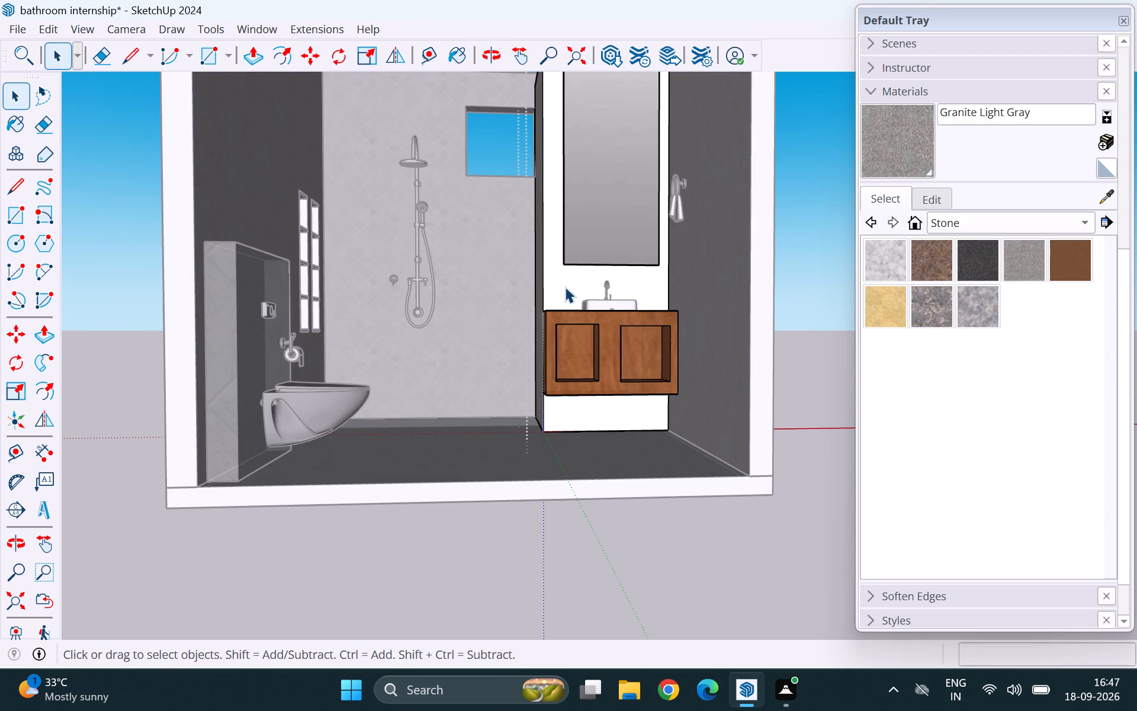
left_click(565, 287)
scroll(605, 396, "down", 4)
middle_click_drag(618, 399, 614, 416)
scroll(613, 418, "up", 1)
left_click(614, 406, "shift")
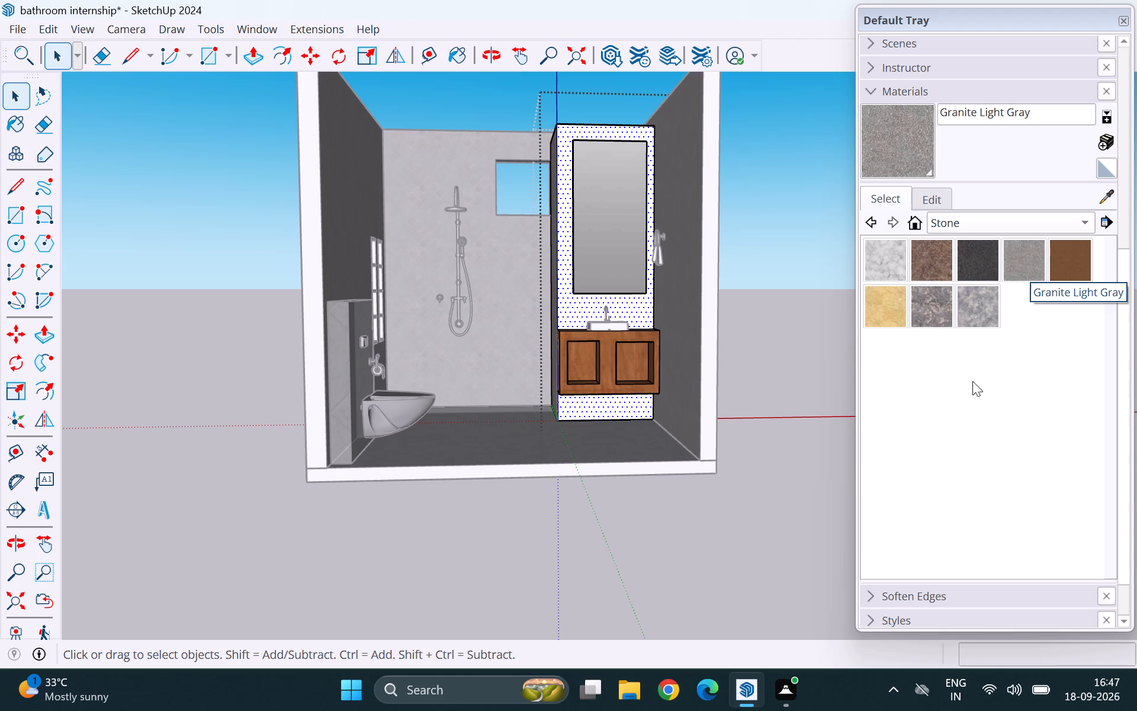
scroll(709, 341, "down", 3)
scroll(748, 269, "up", 1)
middle_click_drag(748, 269, 487, 371)
scroll(404, 366, "up", 4)
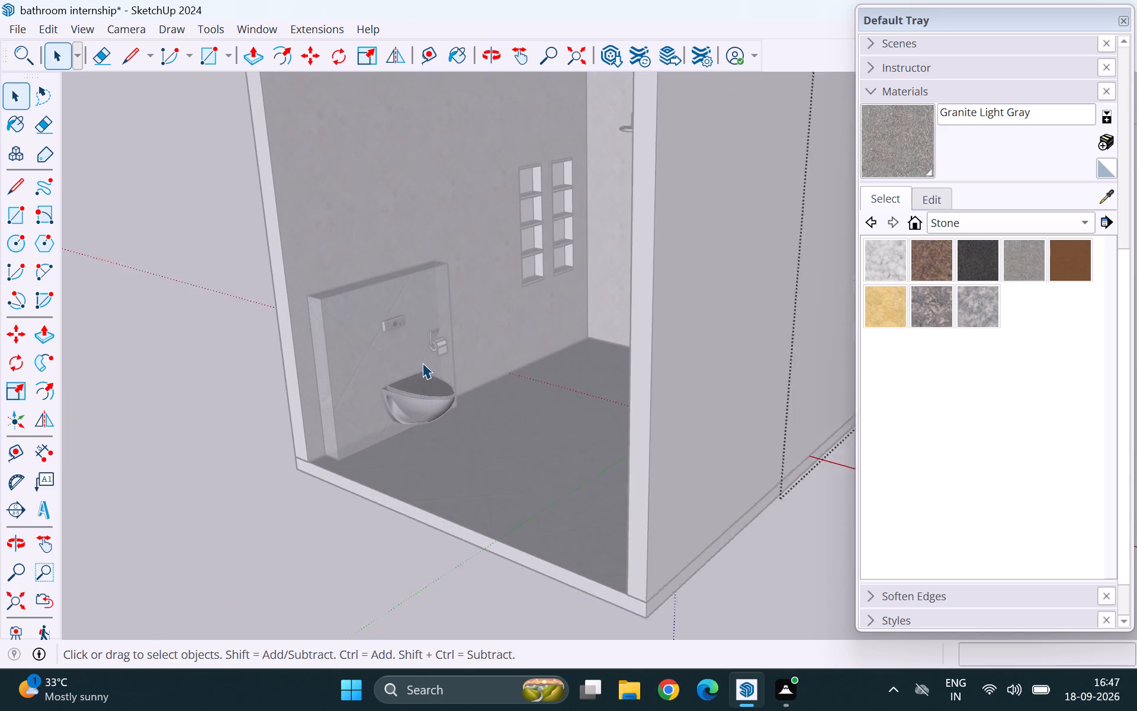
scroll(422, 363, "up", 1)
left_click(1104, 197)
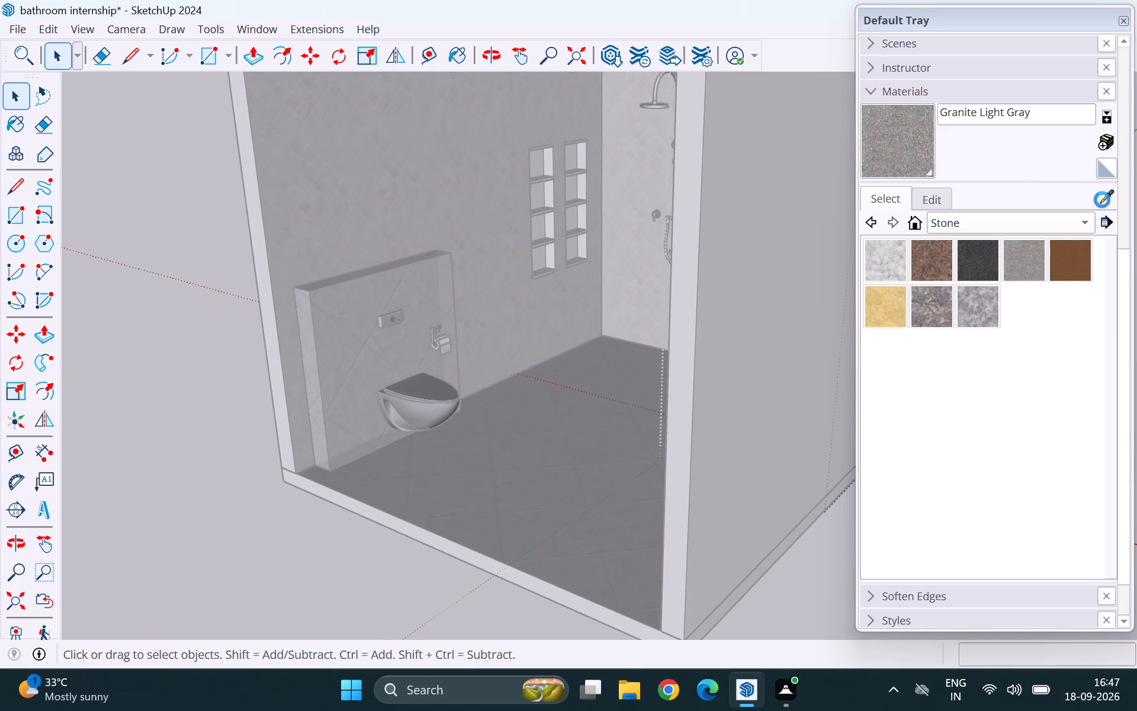
left_click(1104, 197)
left_click(1106, 198)
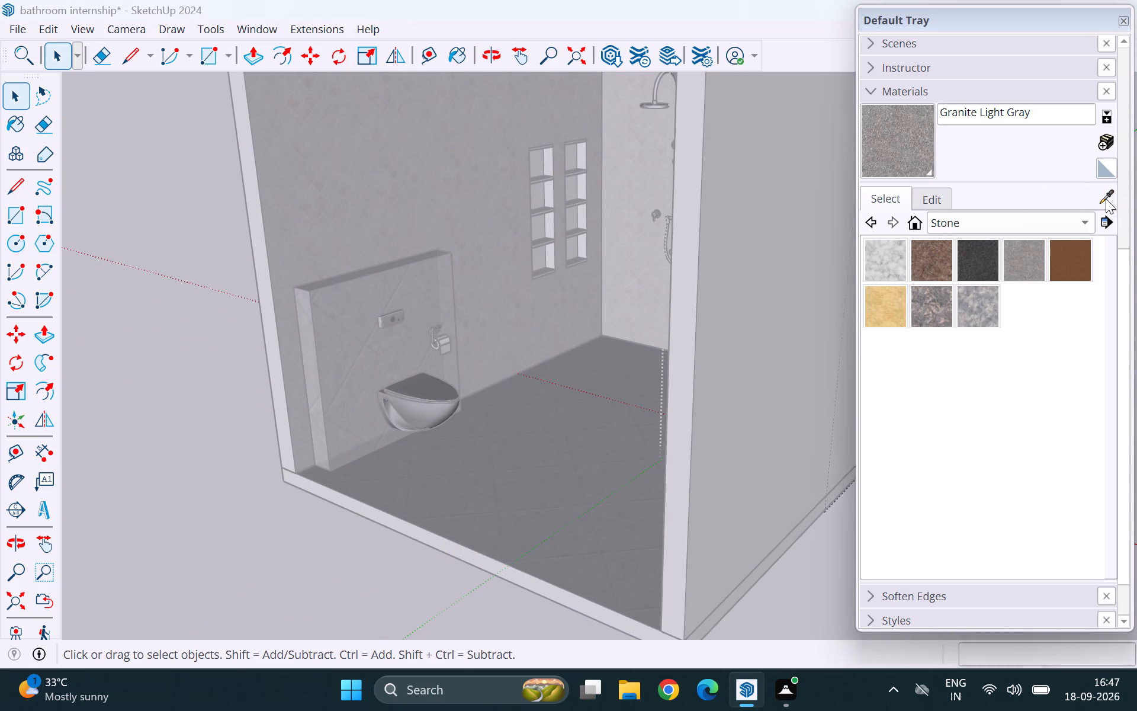
left_click(421, 303)
scroll(454, 318, "down", 6)
middle_click_drag(433, 345, 543, 345)
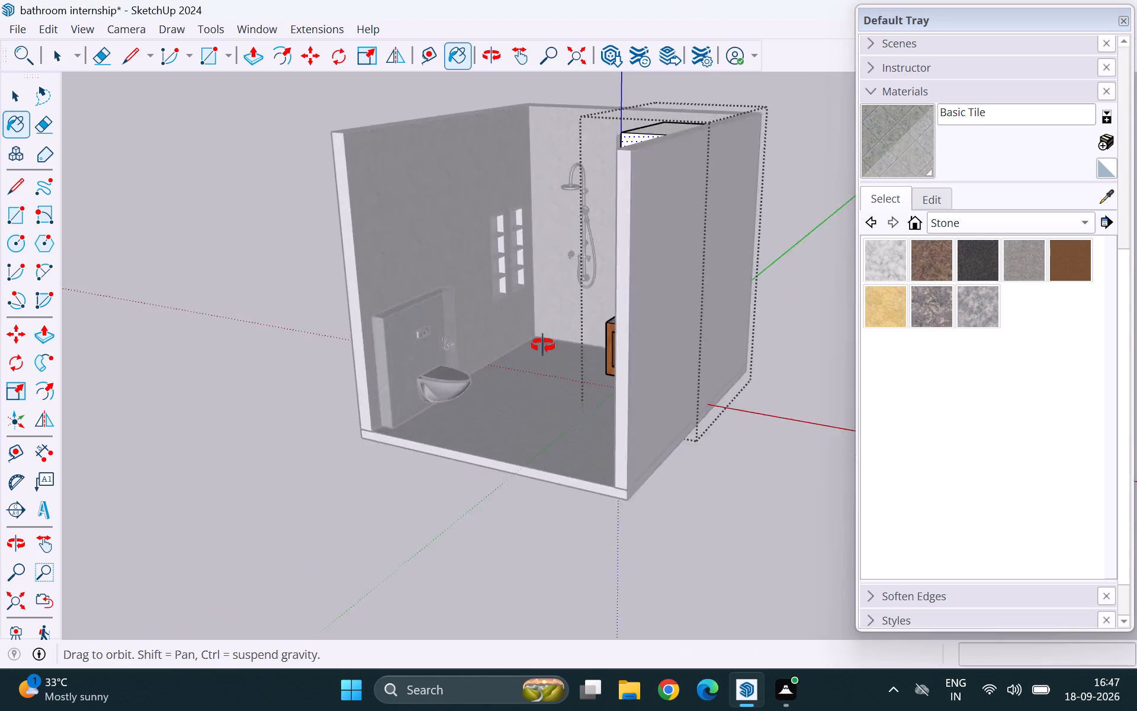
middle_click_drag(543, 345, 671, 335)
scroll(666, 277, "up", 5)
left_click(643, 313)
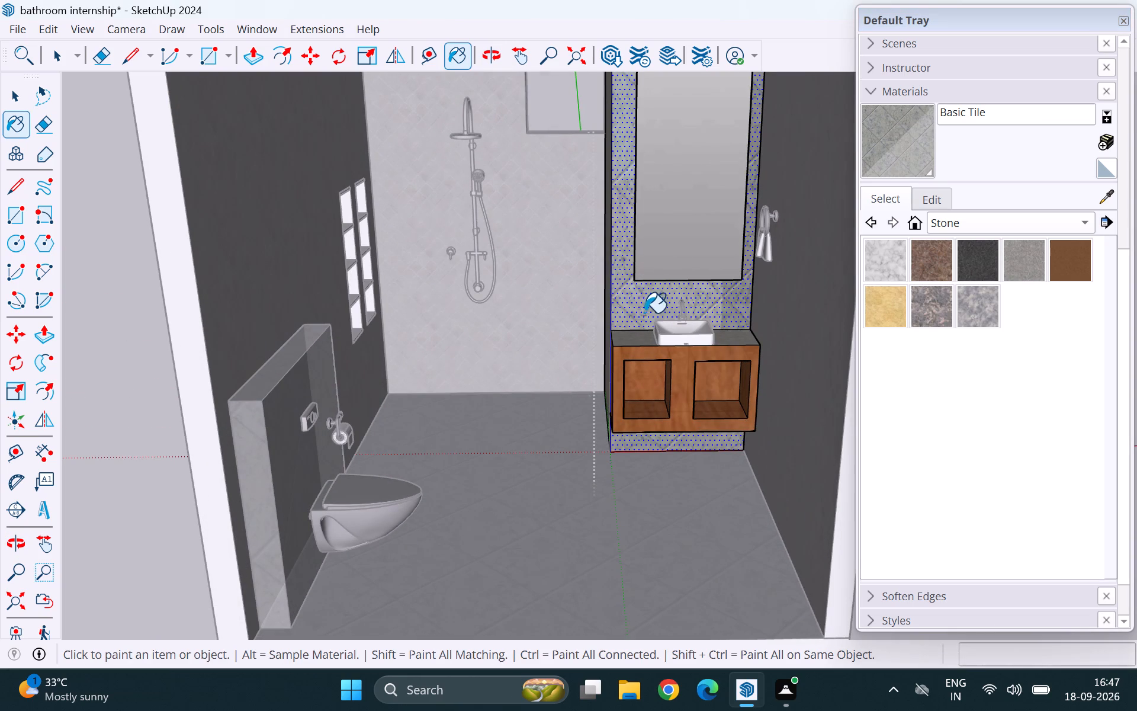
key("space")
scroll(587, 355, "down", 10)
left_click(748, 296)
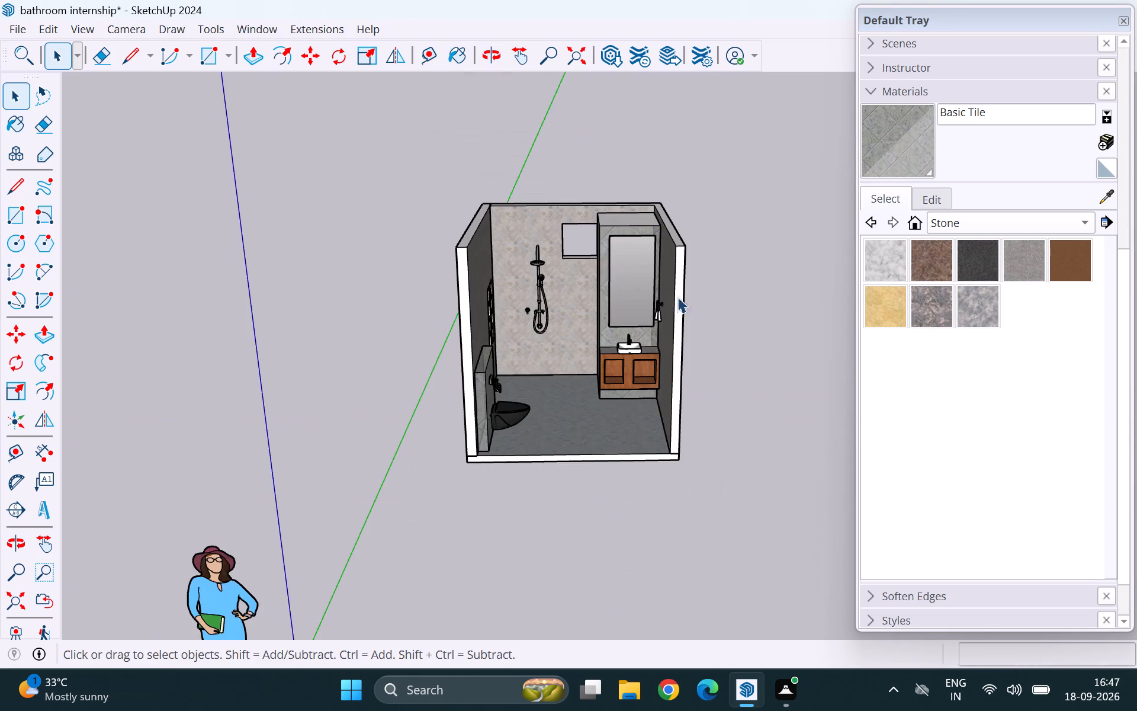
Examine the tiled mirror column, the wall niches and the rest of the bathroom from several angles.
scroll(595, 310, "up", 5)
scroll(545, 289, "up", 4)
middle_click_drag(525, 309, 352, 353)
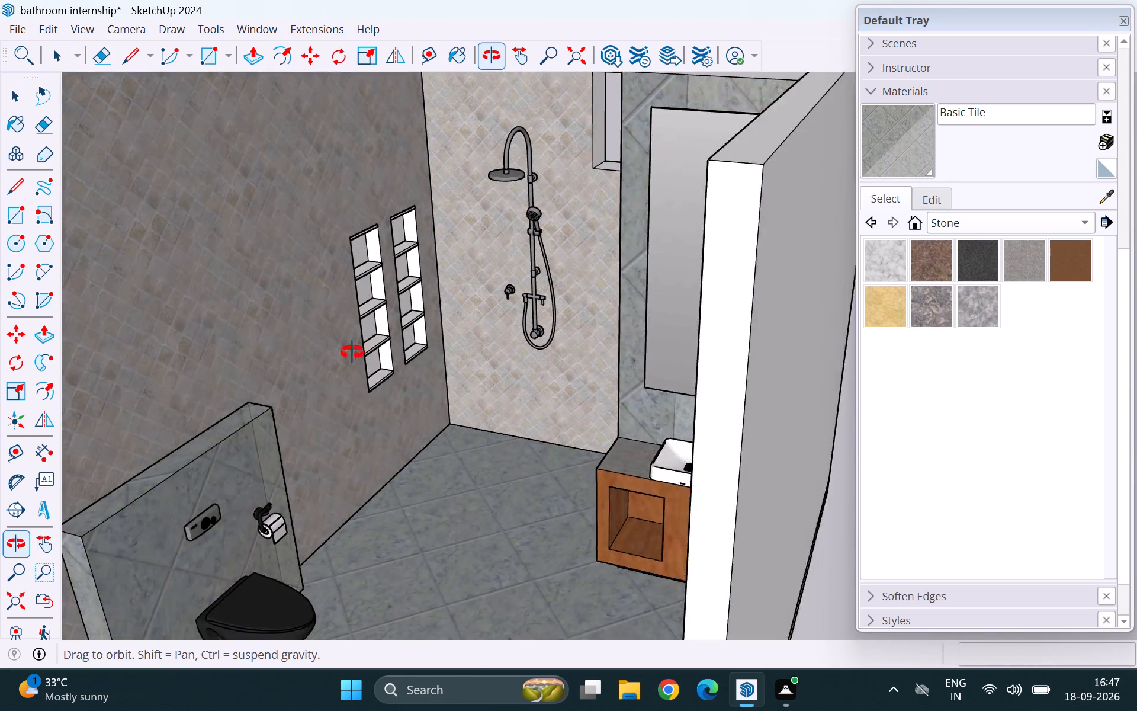
middle_click_drag(352, 353, 337, 353)
scroll(429, 280, "up", 5)
middle_click(473, 350)
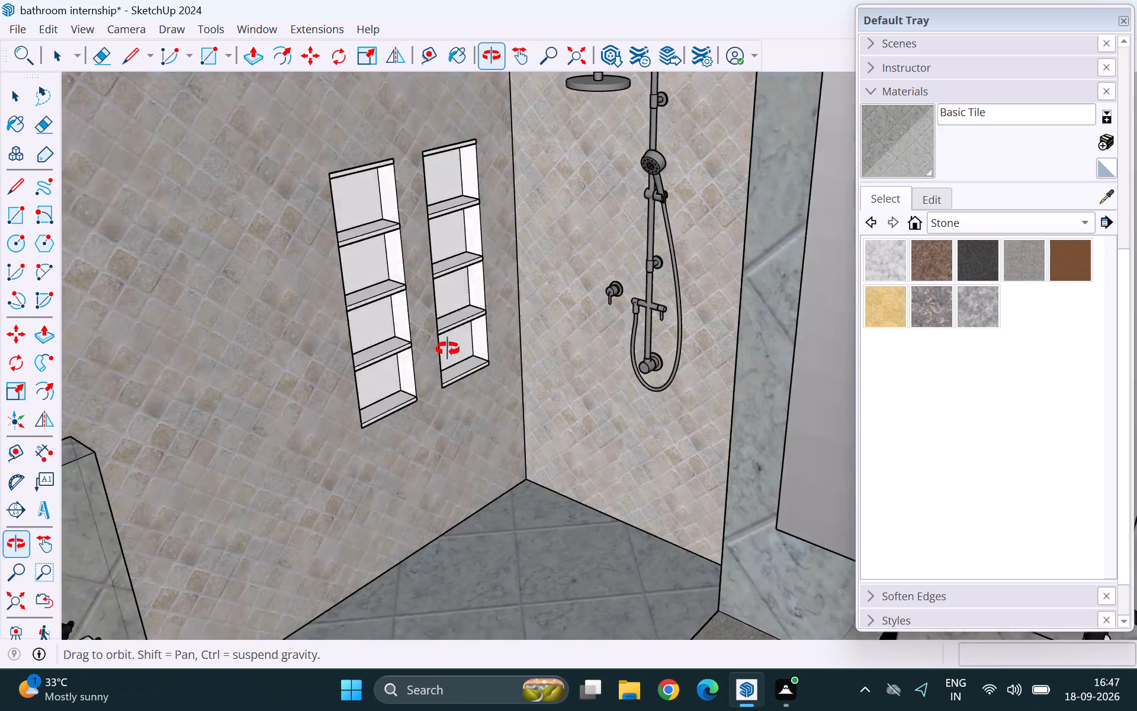
scroll(496, 337, "down", 9)
middle_click_drag(502, 362, 670, 368)
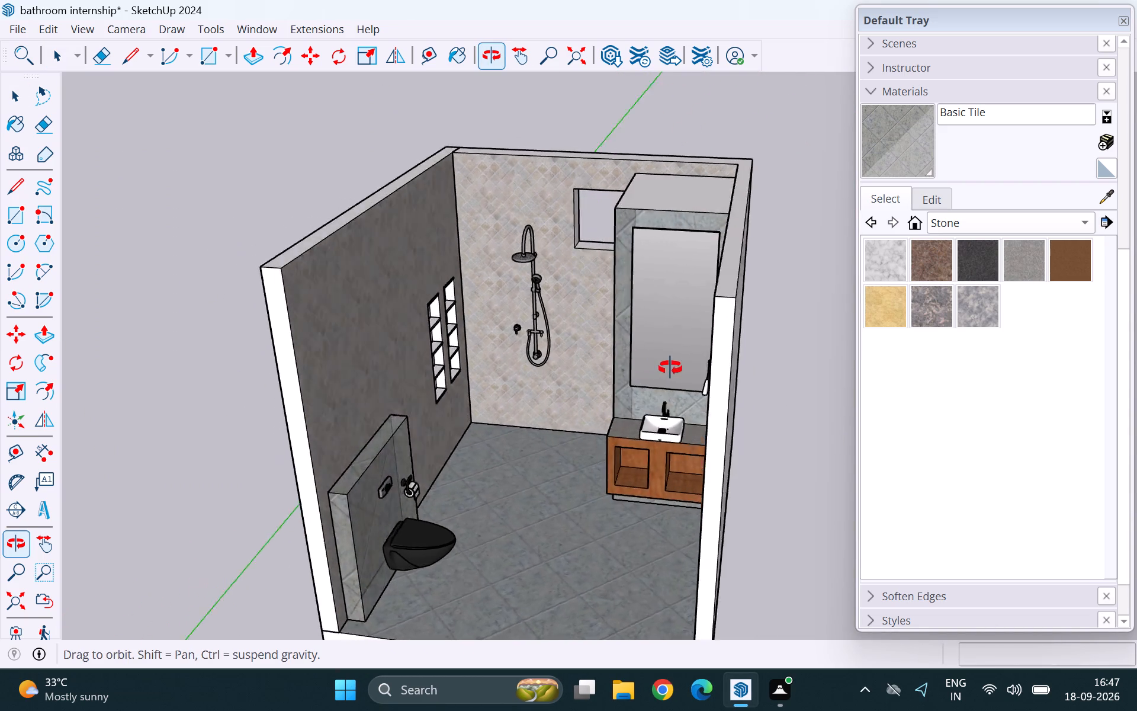
middle_click_drag(670, 368, 674, 369)
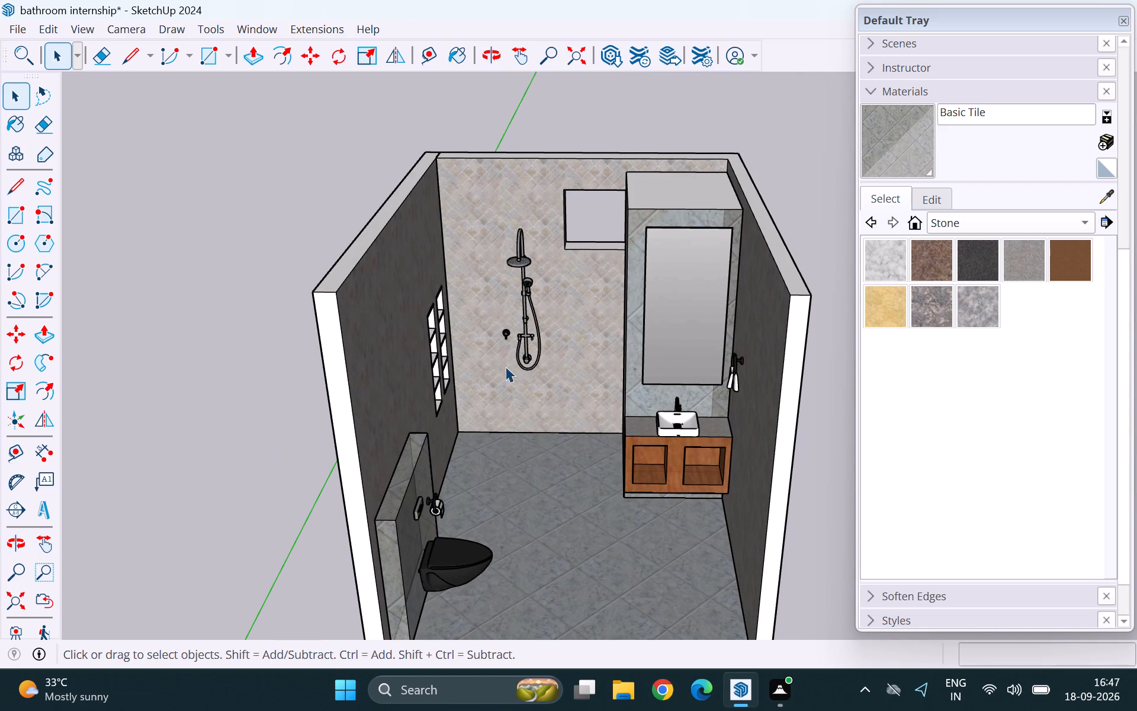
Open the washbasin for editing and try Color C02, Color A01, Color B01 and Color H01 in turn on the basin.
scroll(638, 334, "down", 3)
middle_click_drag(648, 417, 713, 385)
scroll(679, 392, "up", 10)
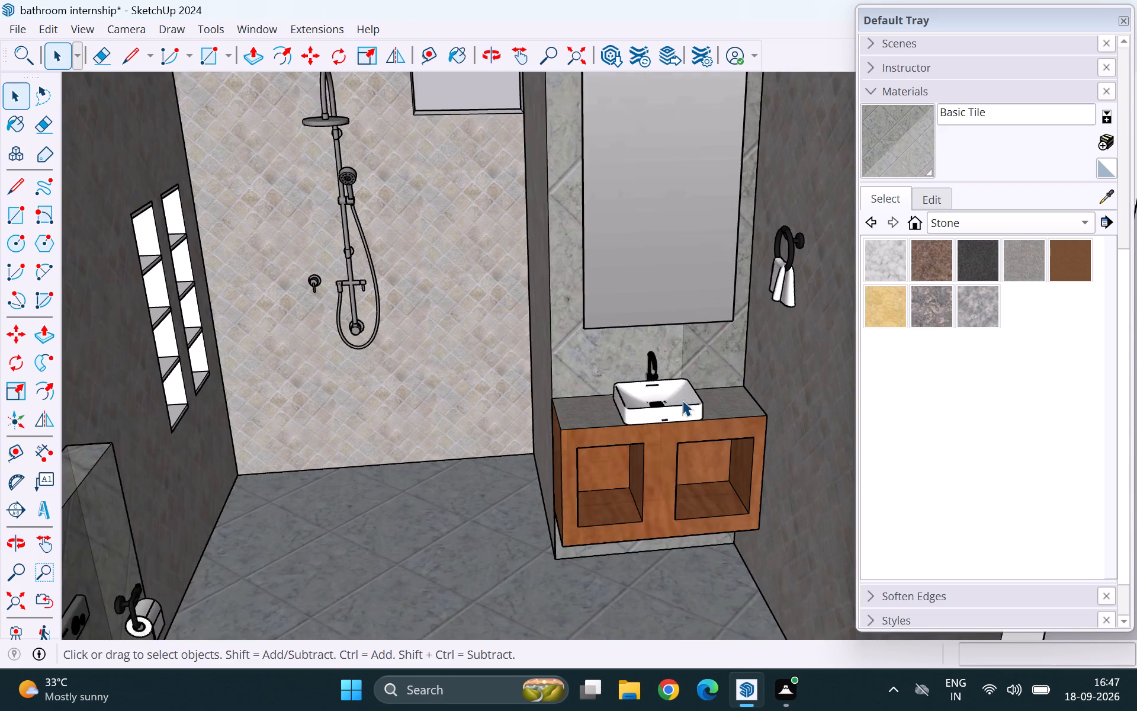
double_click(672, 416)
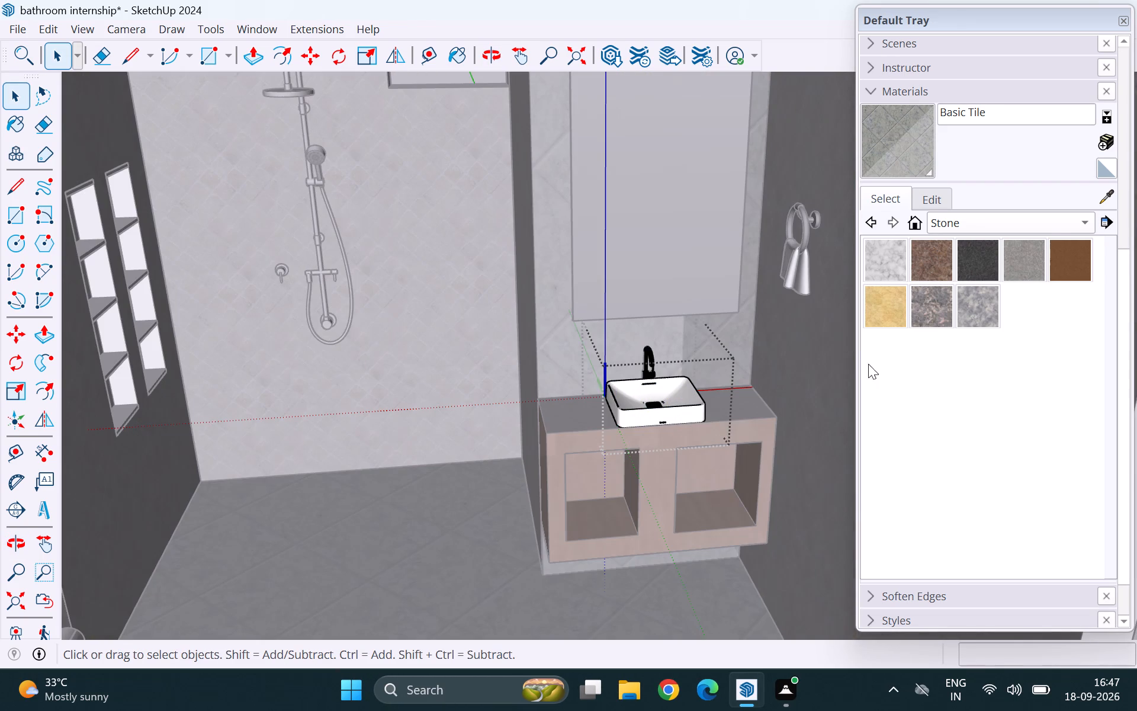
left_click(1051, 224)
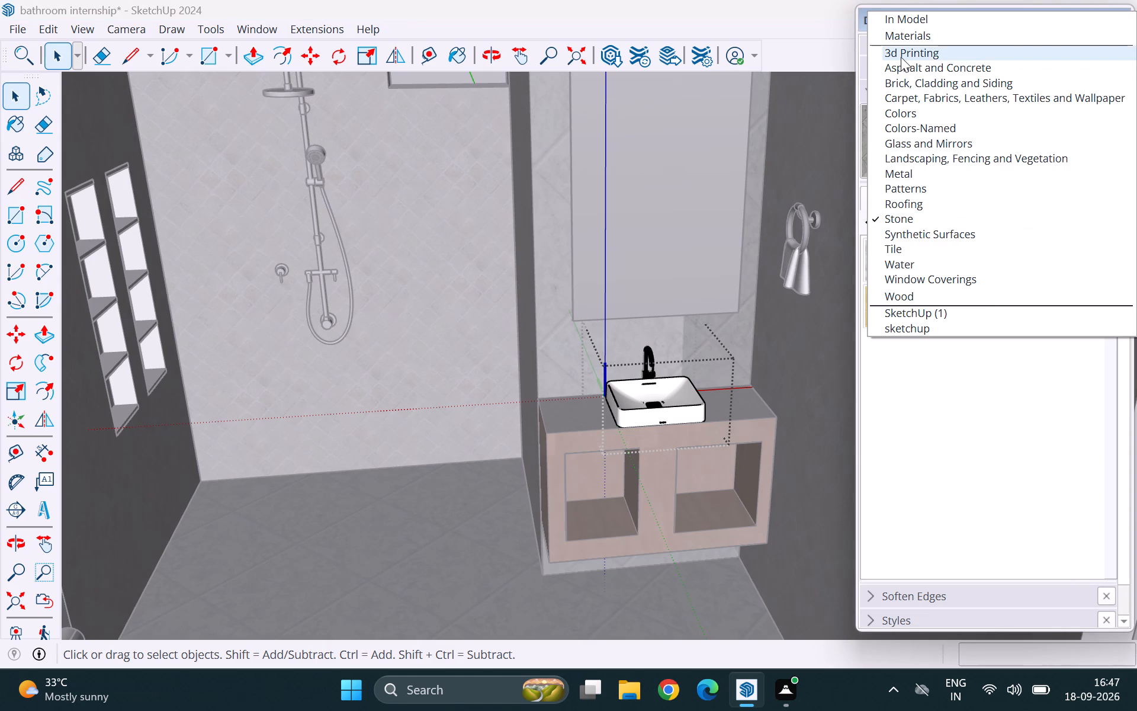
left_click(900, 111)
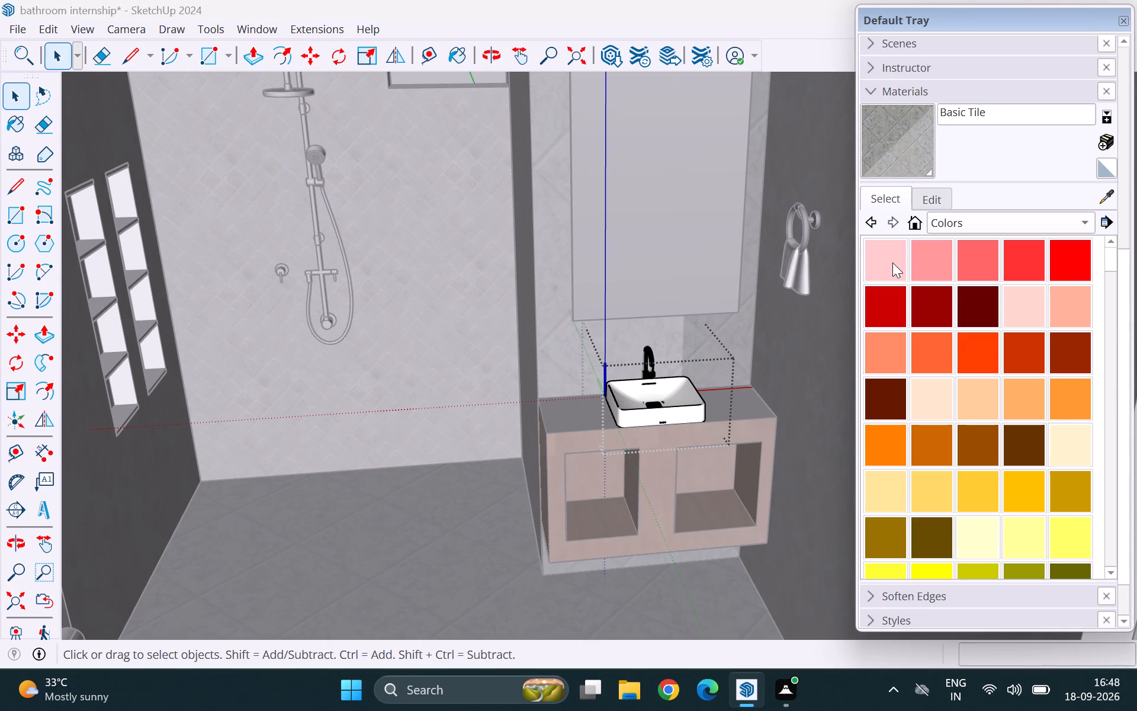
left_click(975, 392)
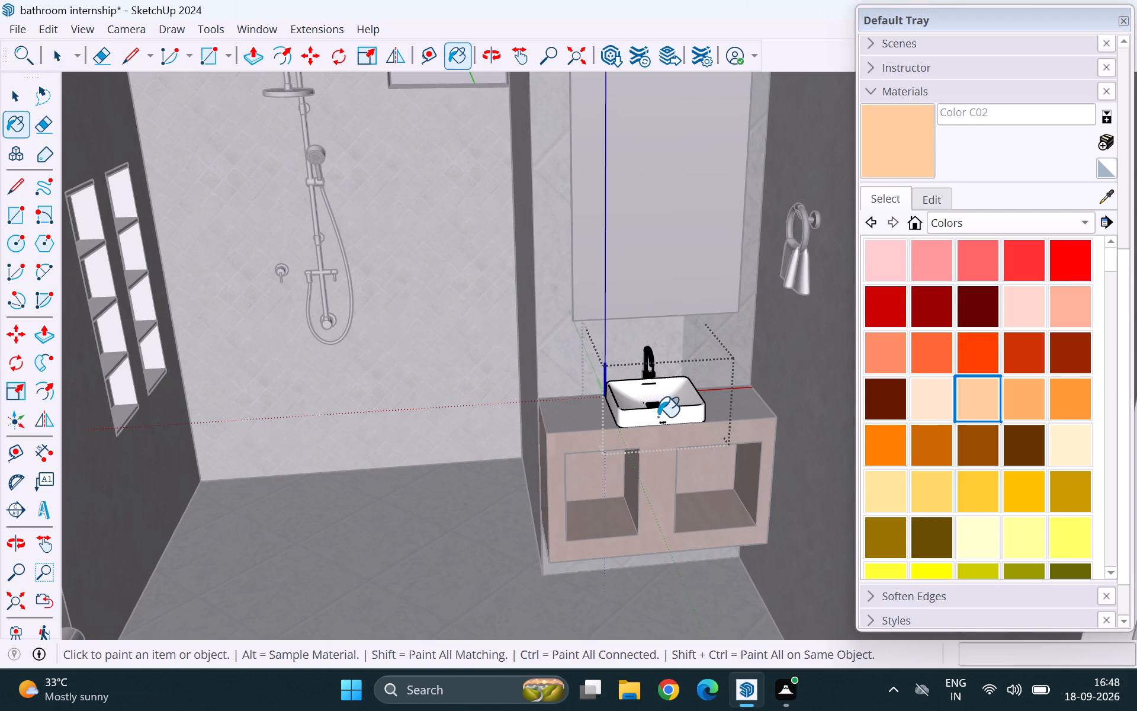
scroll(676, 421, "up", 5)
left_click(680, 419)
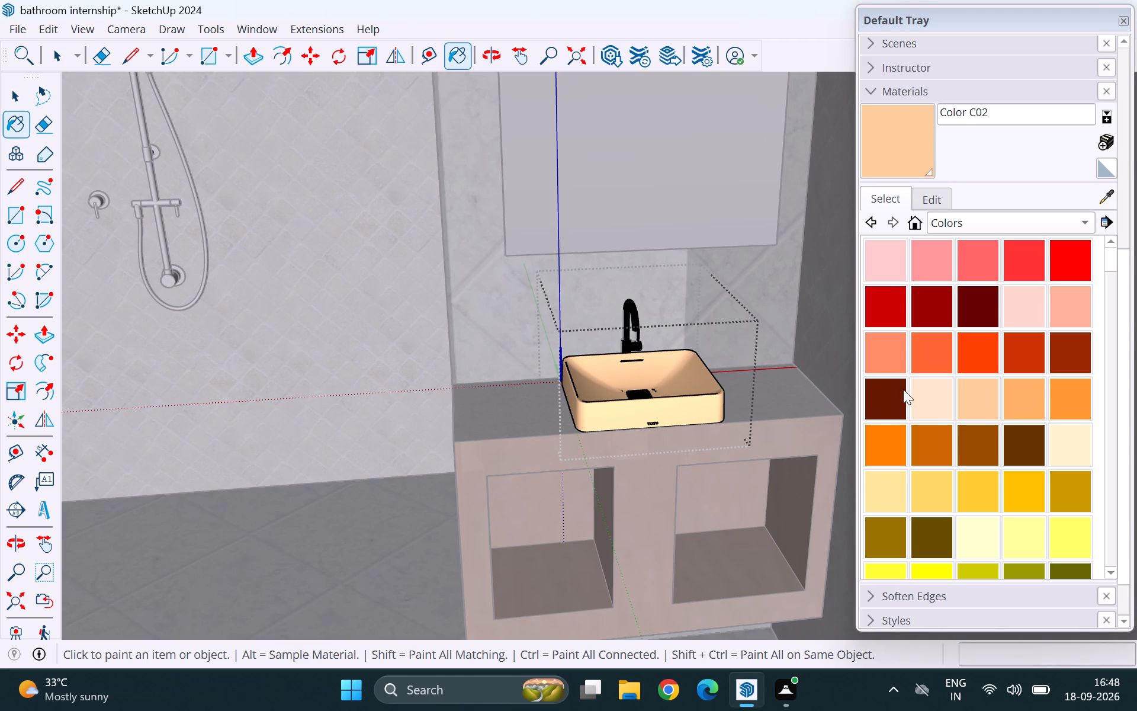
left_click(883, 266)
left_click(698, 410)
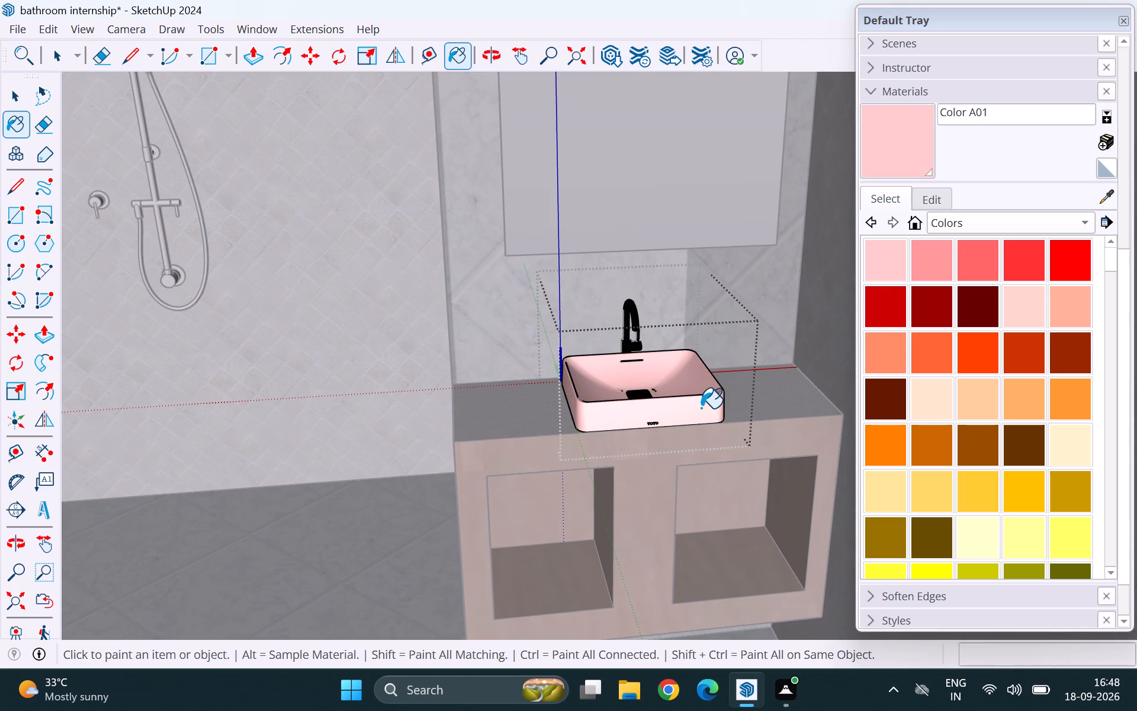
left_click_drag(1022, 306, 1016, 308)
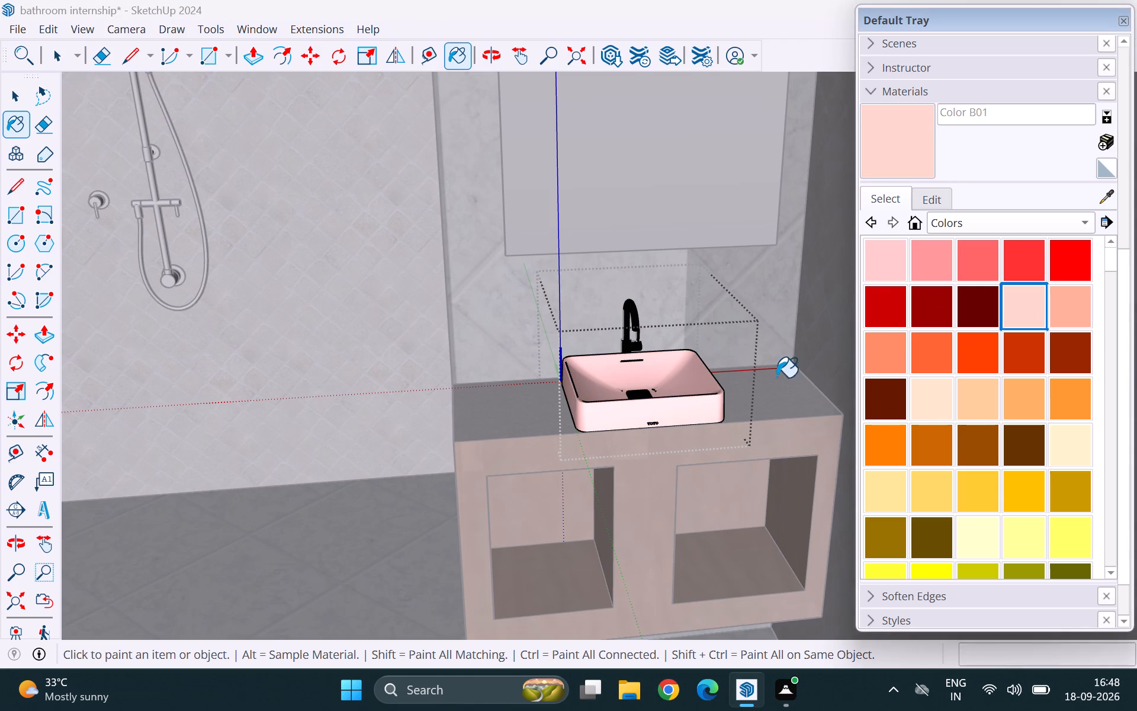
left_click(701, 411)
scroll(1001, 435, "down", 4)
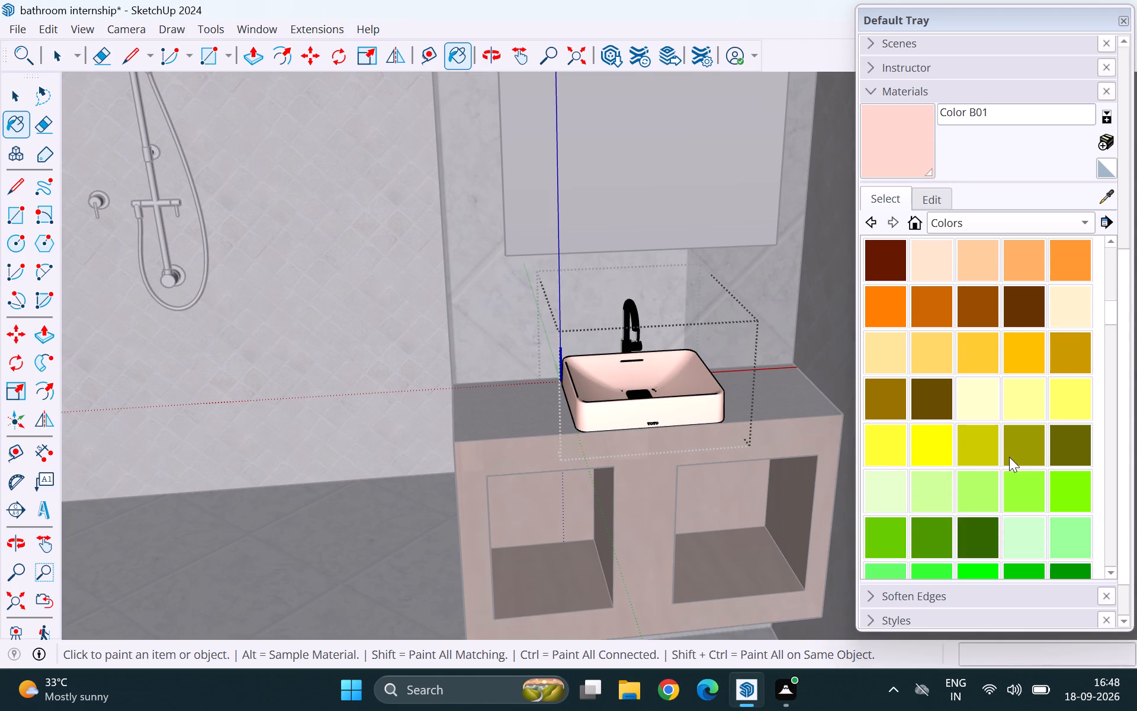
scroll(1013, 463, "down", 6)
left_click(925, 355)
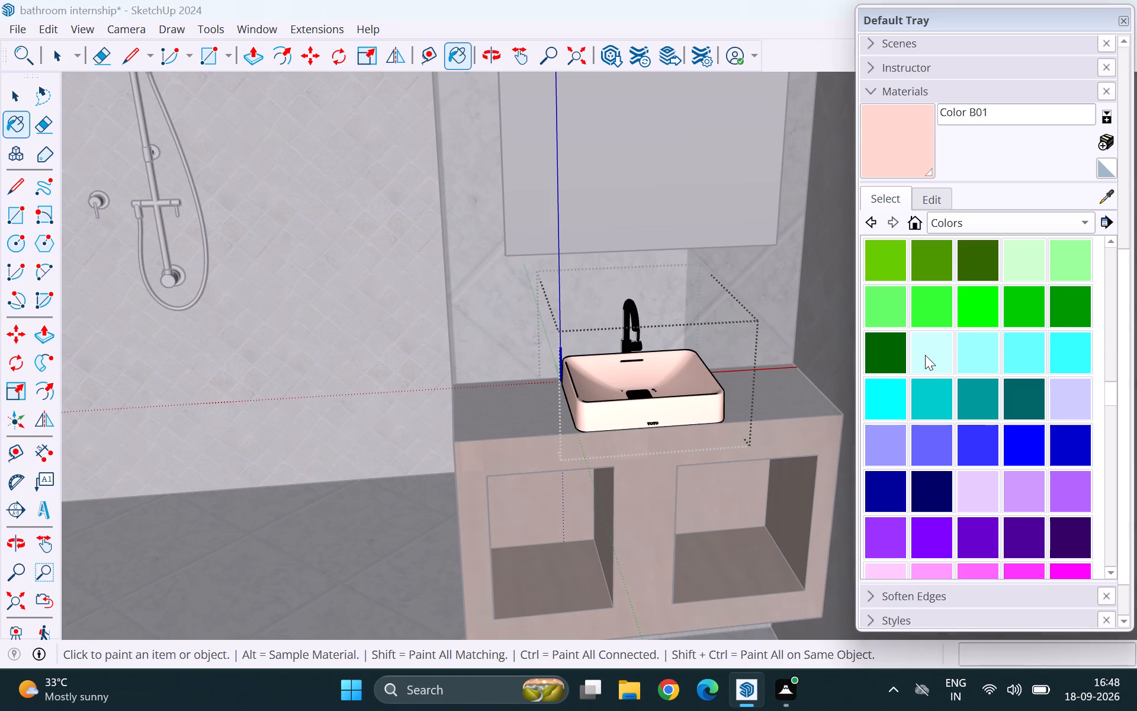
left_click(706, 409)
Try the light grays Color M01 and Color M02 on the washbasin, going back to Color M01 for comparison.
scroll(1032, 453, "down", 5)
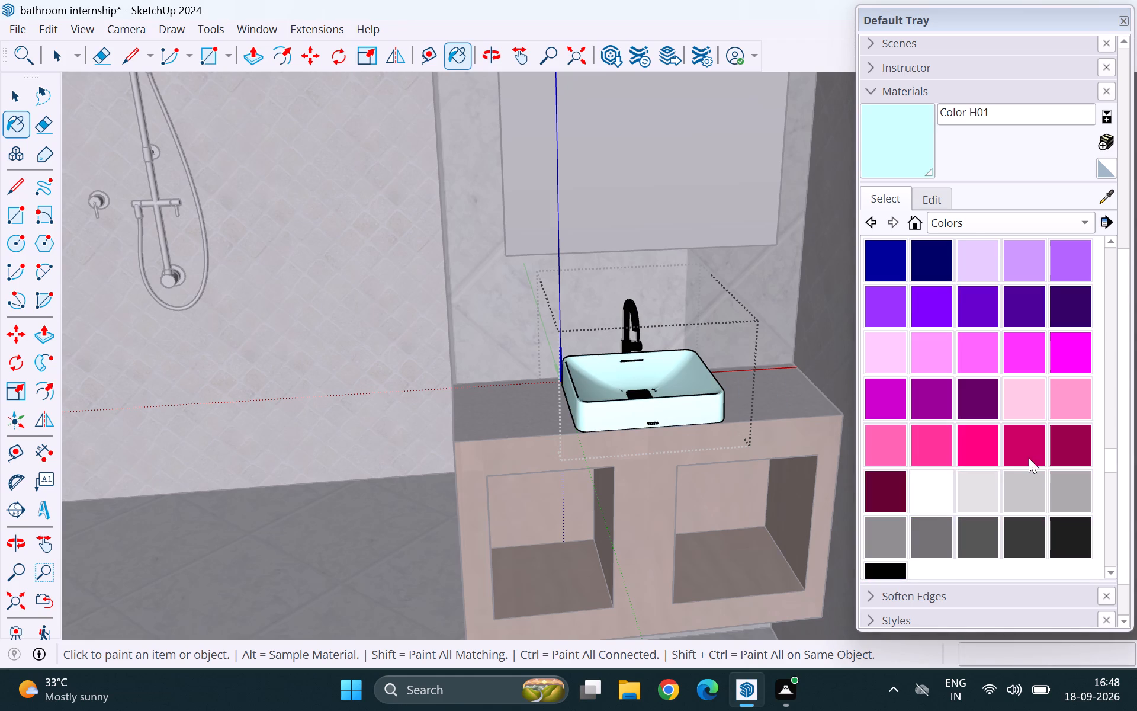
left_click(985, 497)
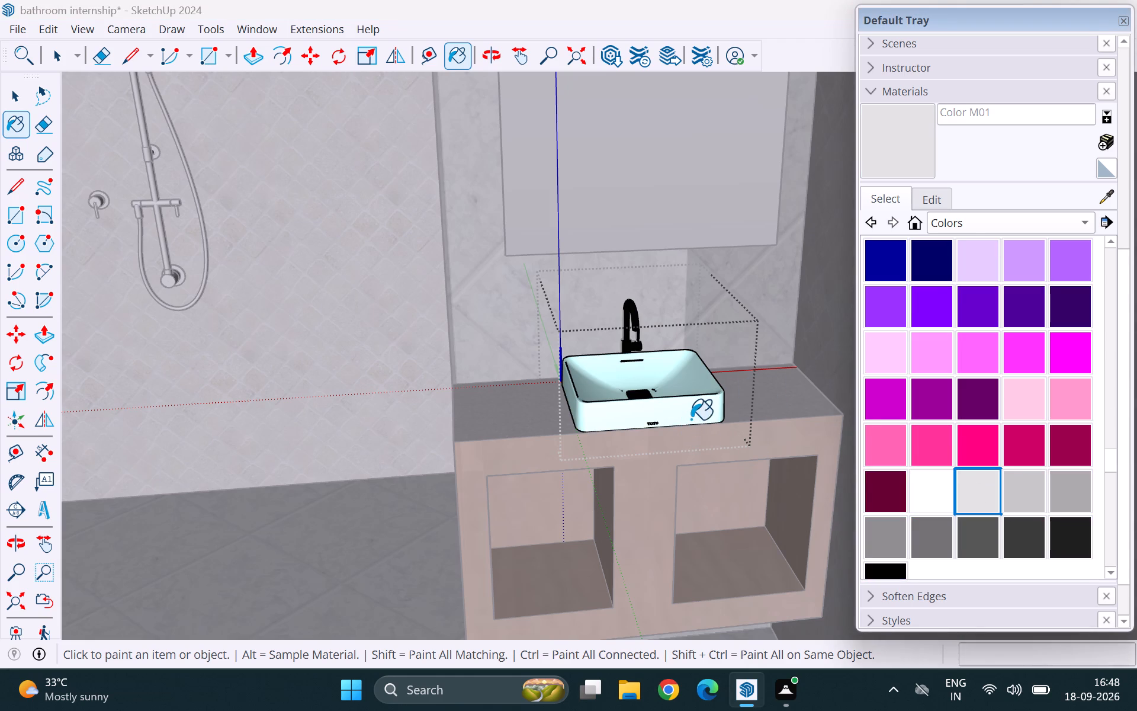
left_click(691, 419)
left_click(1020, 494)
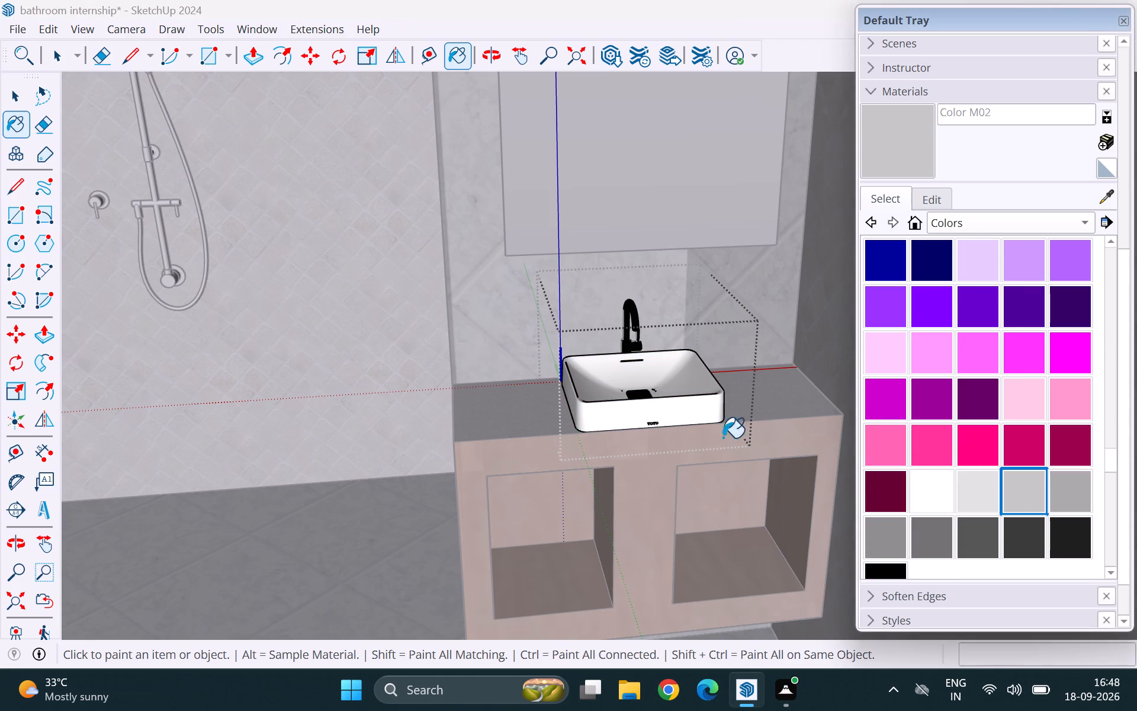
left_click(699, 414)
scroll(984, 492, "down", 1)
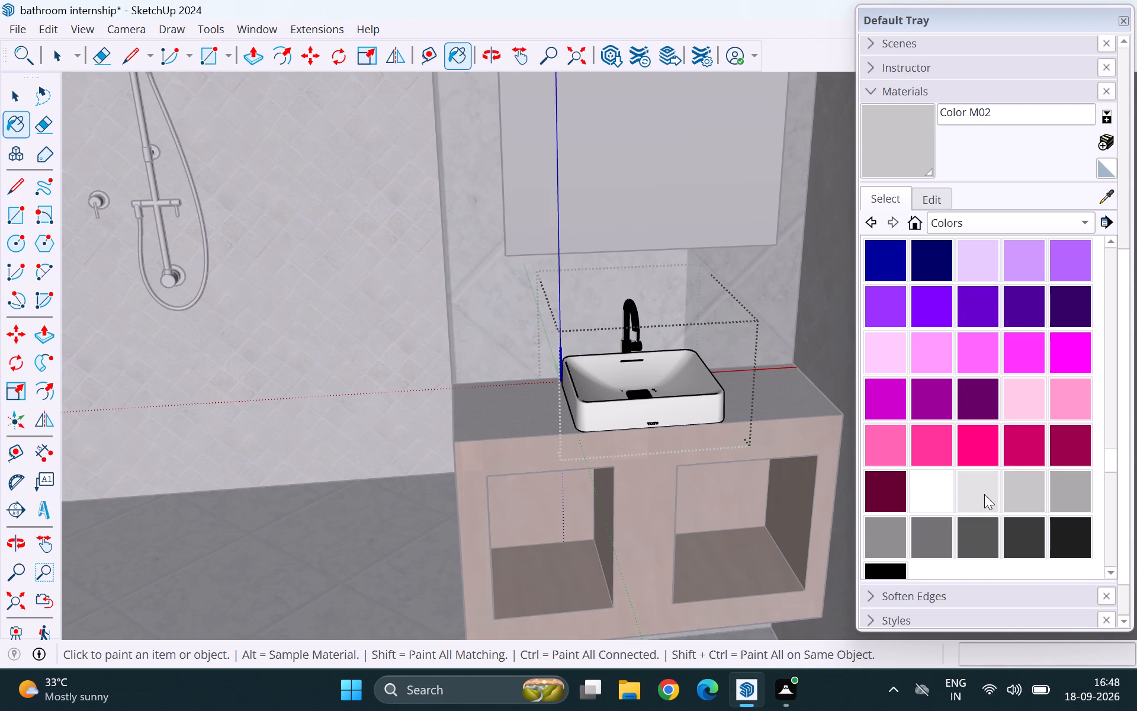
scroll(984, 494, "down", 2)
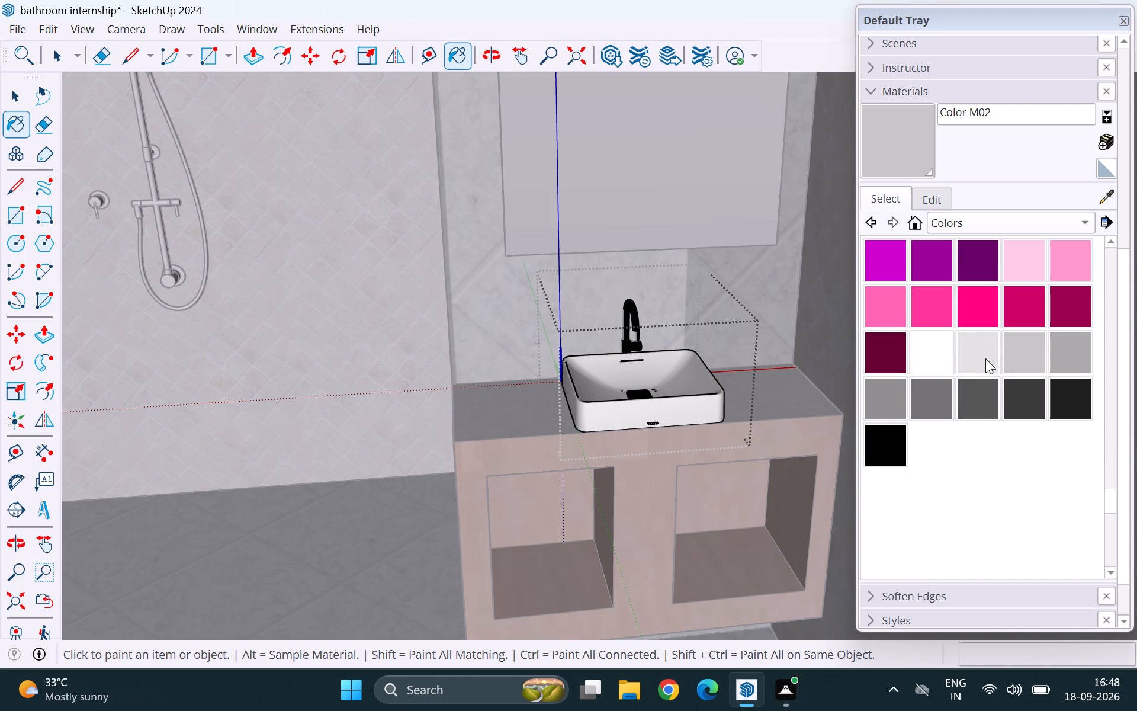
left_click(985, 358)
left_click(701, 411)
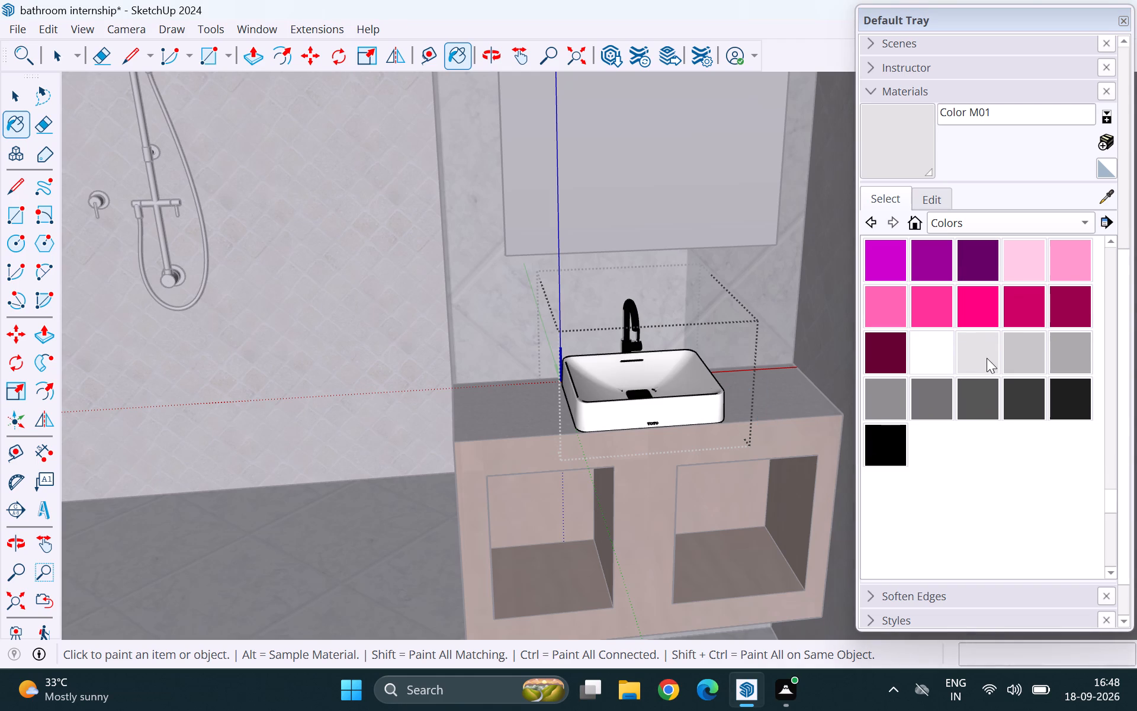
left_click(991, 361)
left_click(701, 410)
Paint the washbasin with Color M02 and leave its group.
left_click(1028, 359)
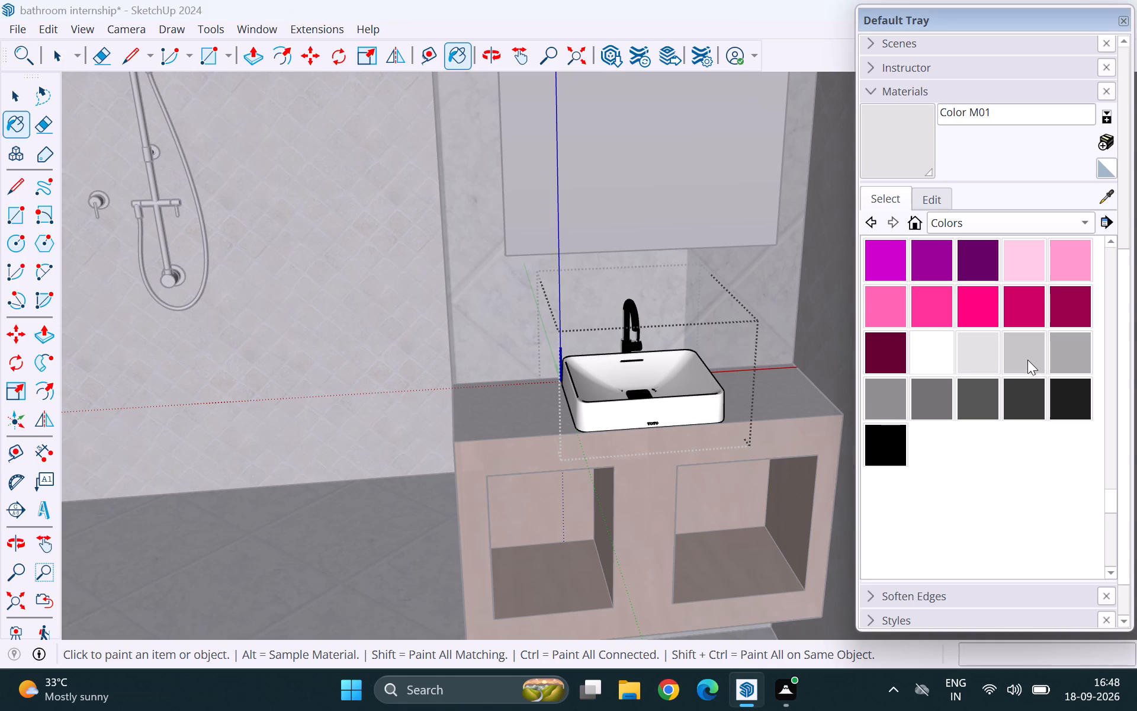
left_click(689, 412)
key("space")
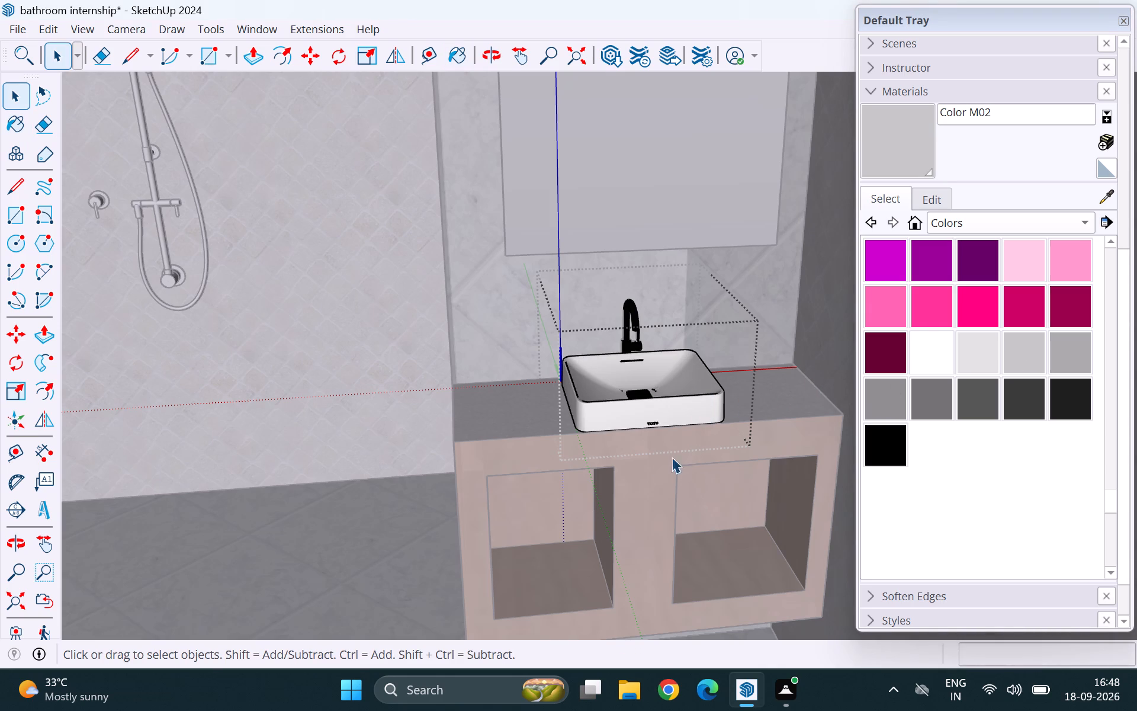
scroll(637, 480, "down", 6)
scroll(604, 467, "down", 16)
left_click(711, 320)
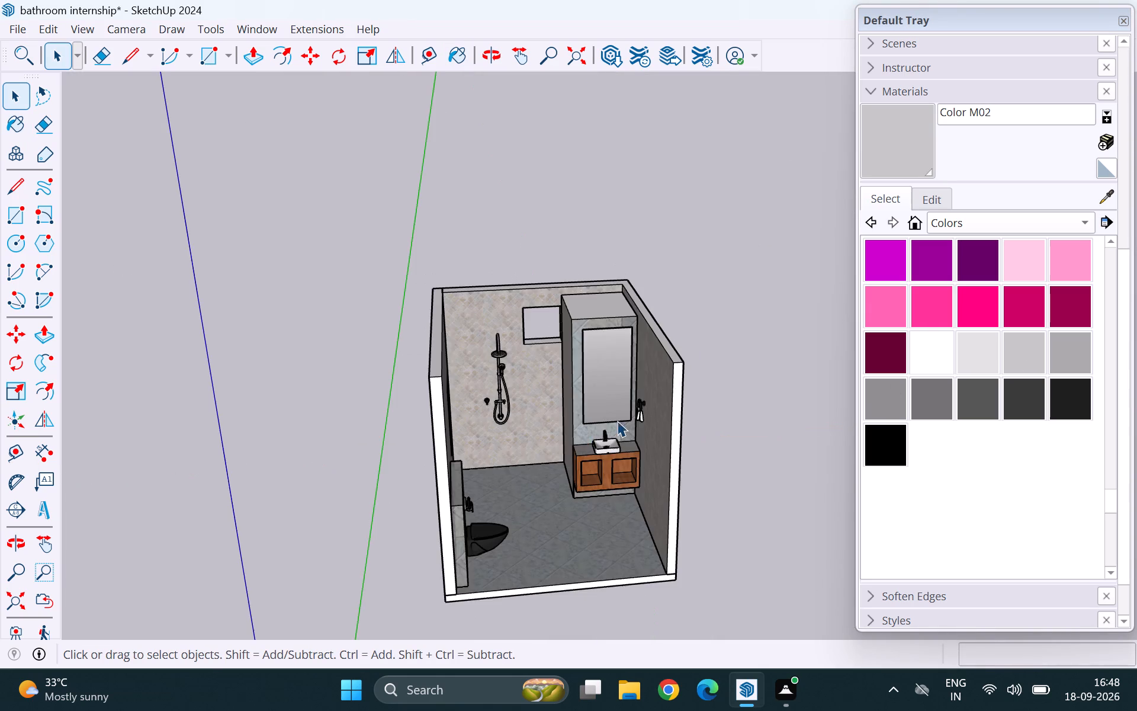
Examine the painted washbasin and its countertop up close, and then against the rest of the bathroom.
scroll(603, 442, "up", 16)
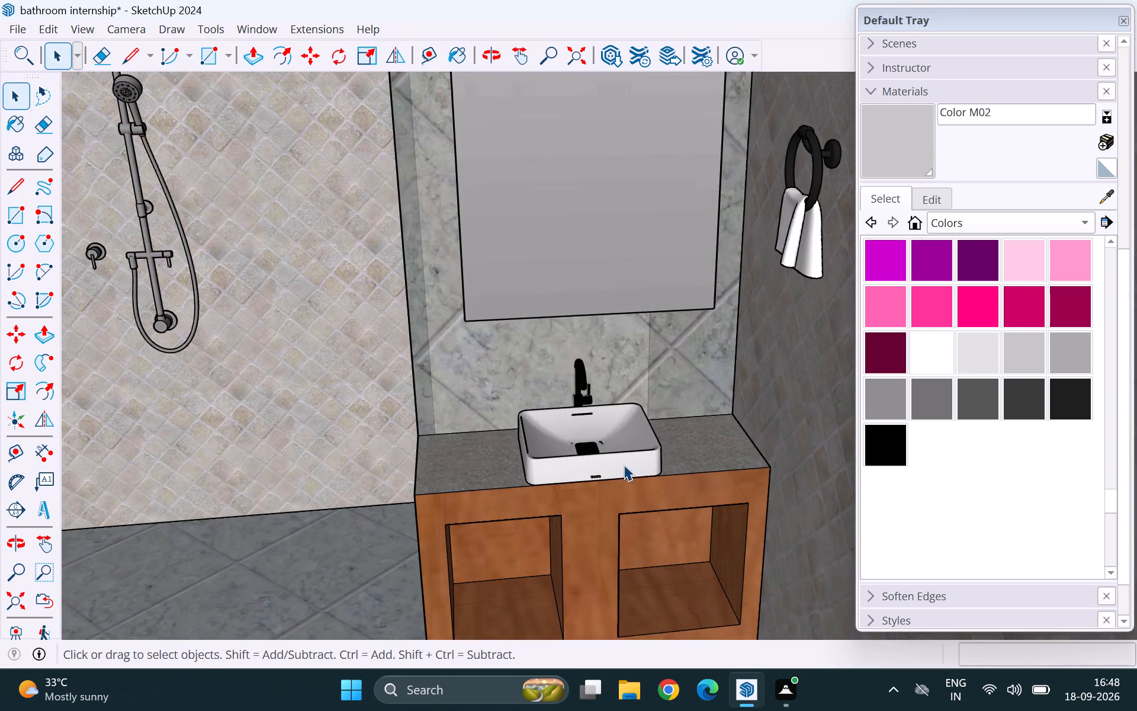
scroll(624, 465, "up", 13)
scroll(583, 438, "up", 1)
middle_click_drag(583, 438, 554, 554)
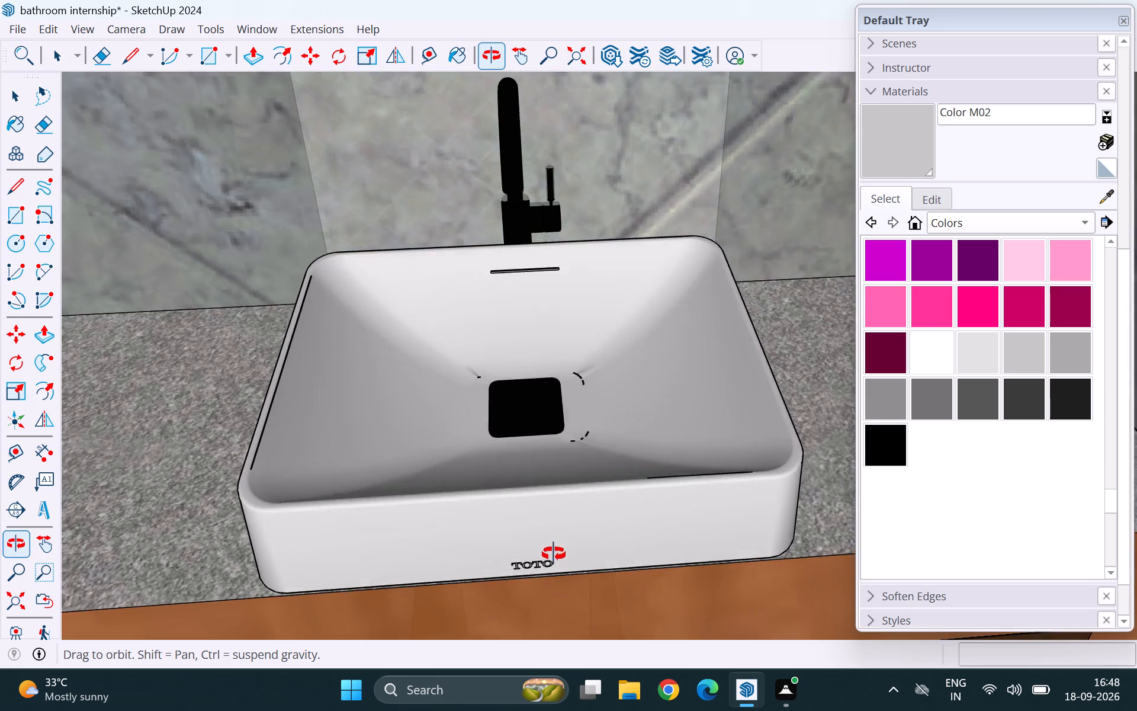
middle_click_drag(554, 554, 561, 421)
scroll(565, 389, "down", 12)
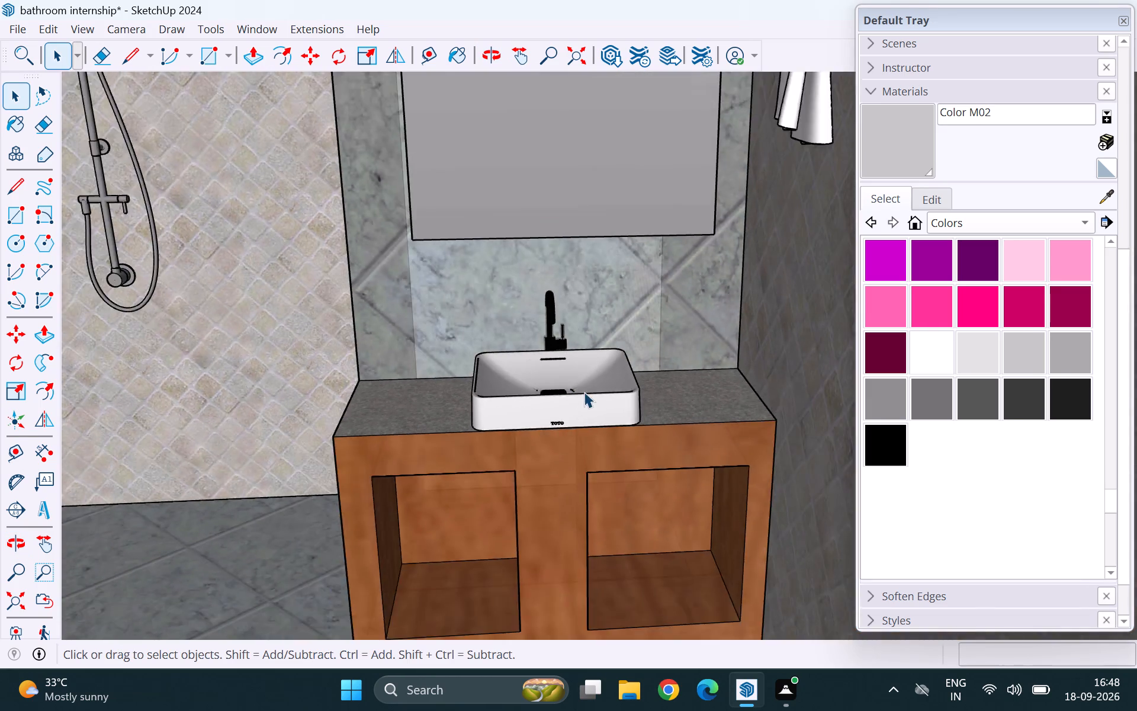
scroll(584, 392, "down", 14)
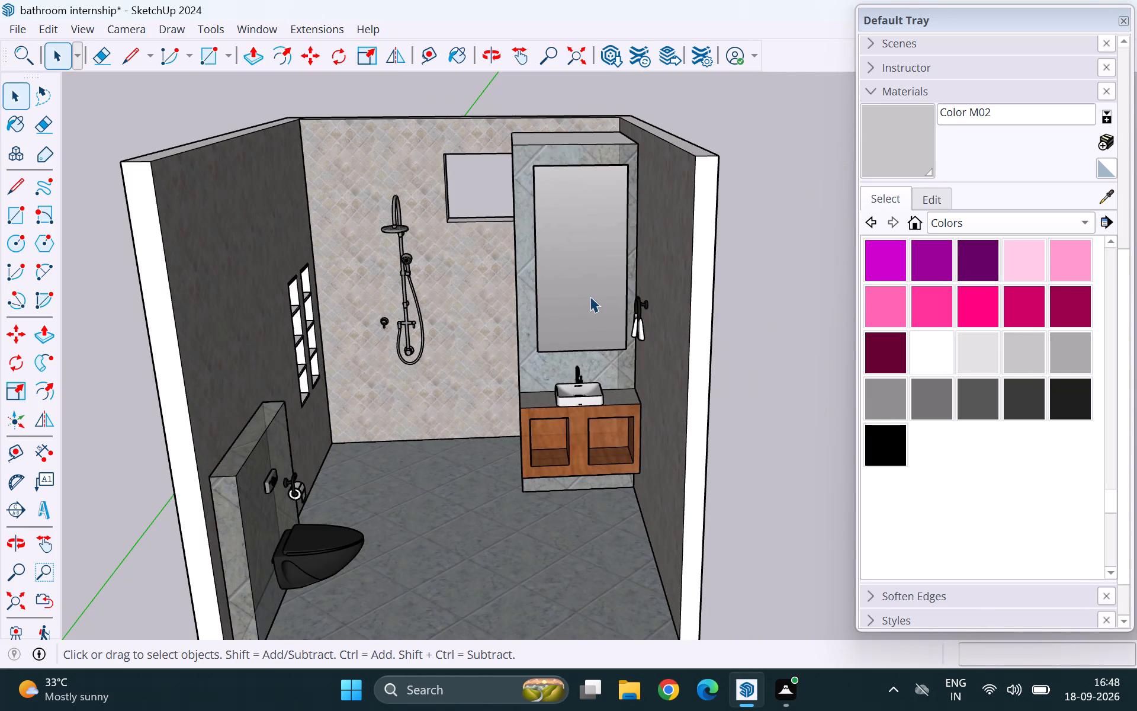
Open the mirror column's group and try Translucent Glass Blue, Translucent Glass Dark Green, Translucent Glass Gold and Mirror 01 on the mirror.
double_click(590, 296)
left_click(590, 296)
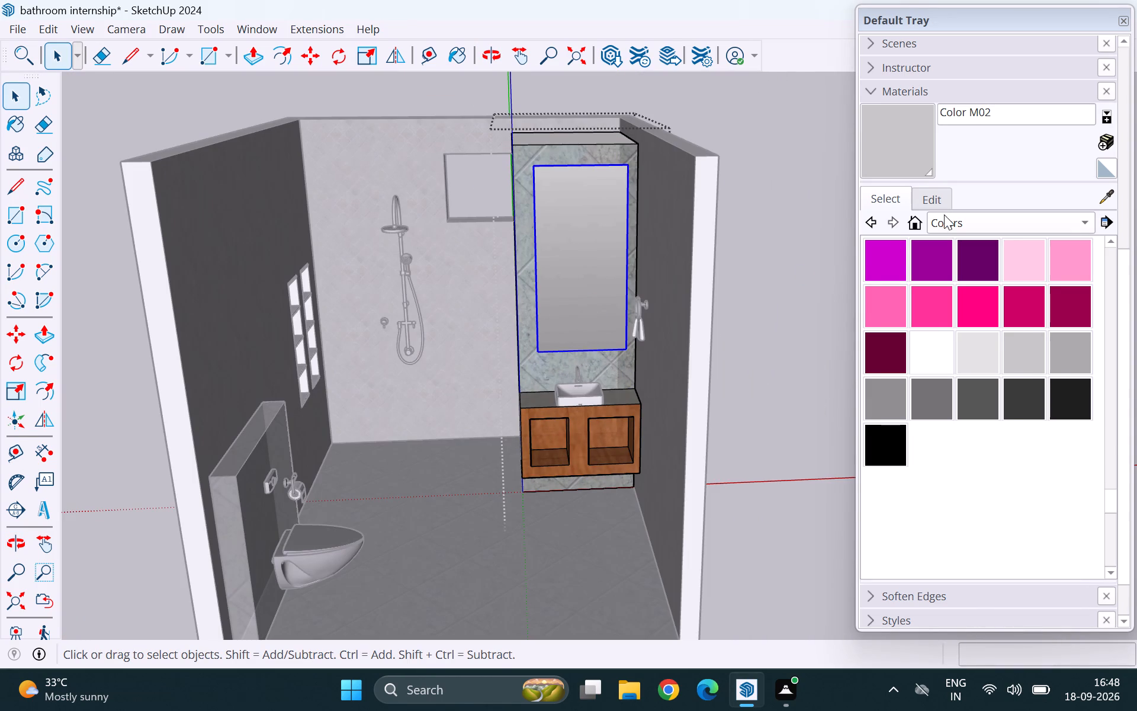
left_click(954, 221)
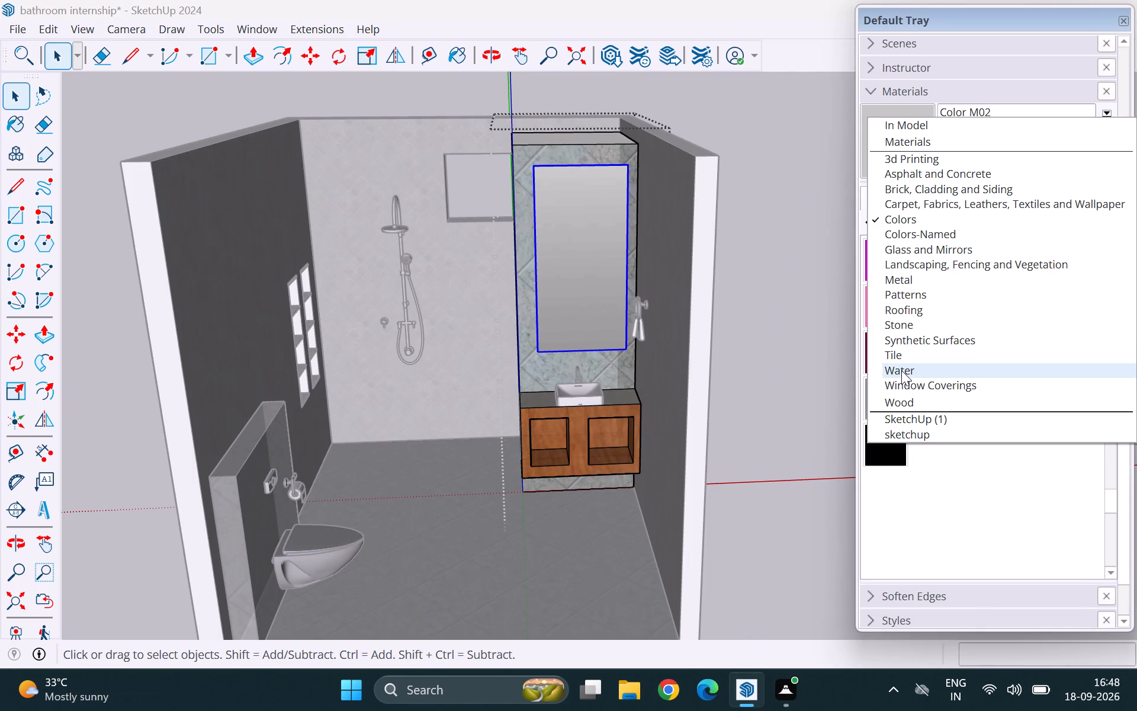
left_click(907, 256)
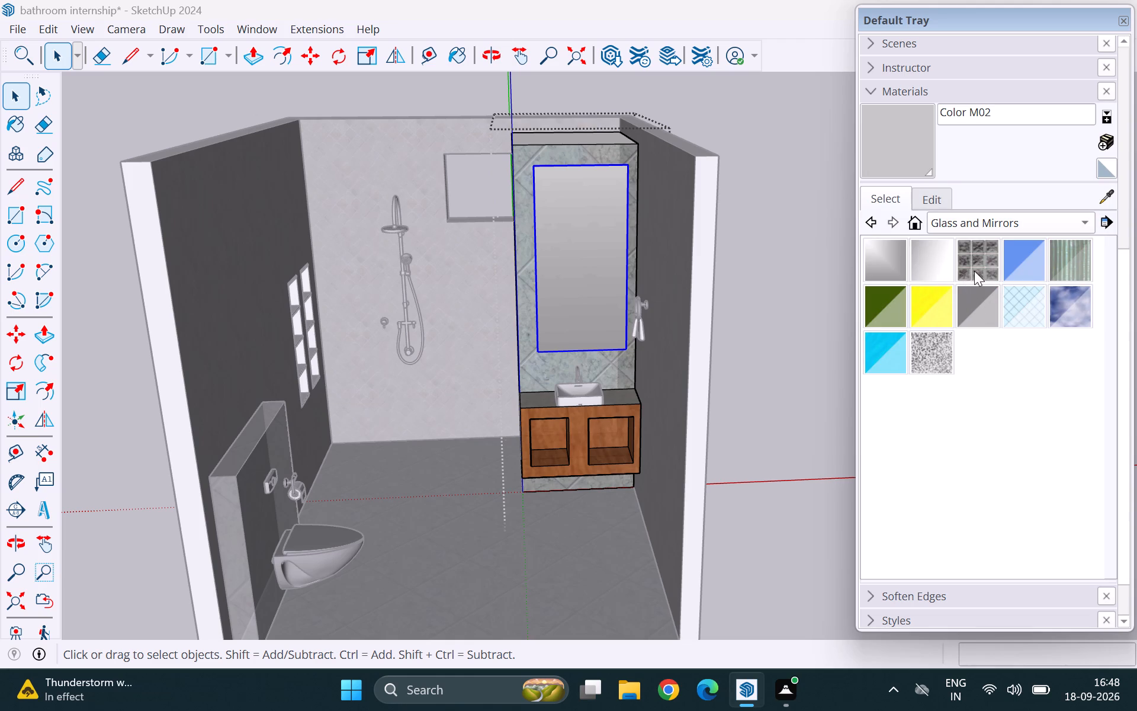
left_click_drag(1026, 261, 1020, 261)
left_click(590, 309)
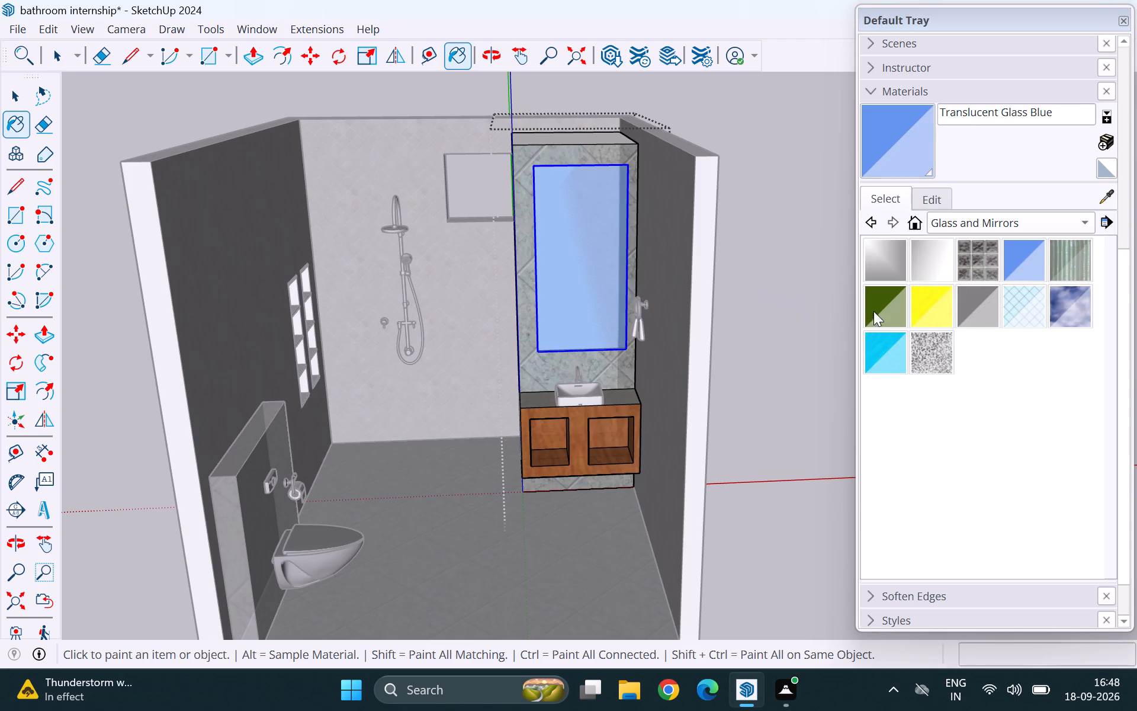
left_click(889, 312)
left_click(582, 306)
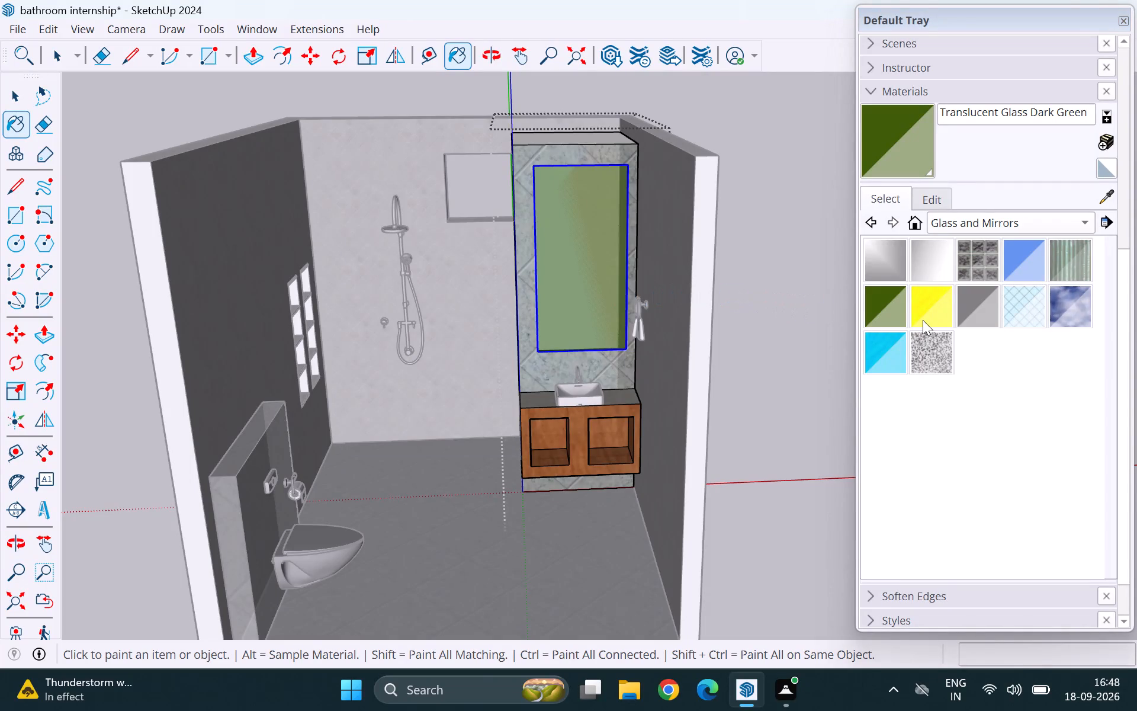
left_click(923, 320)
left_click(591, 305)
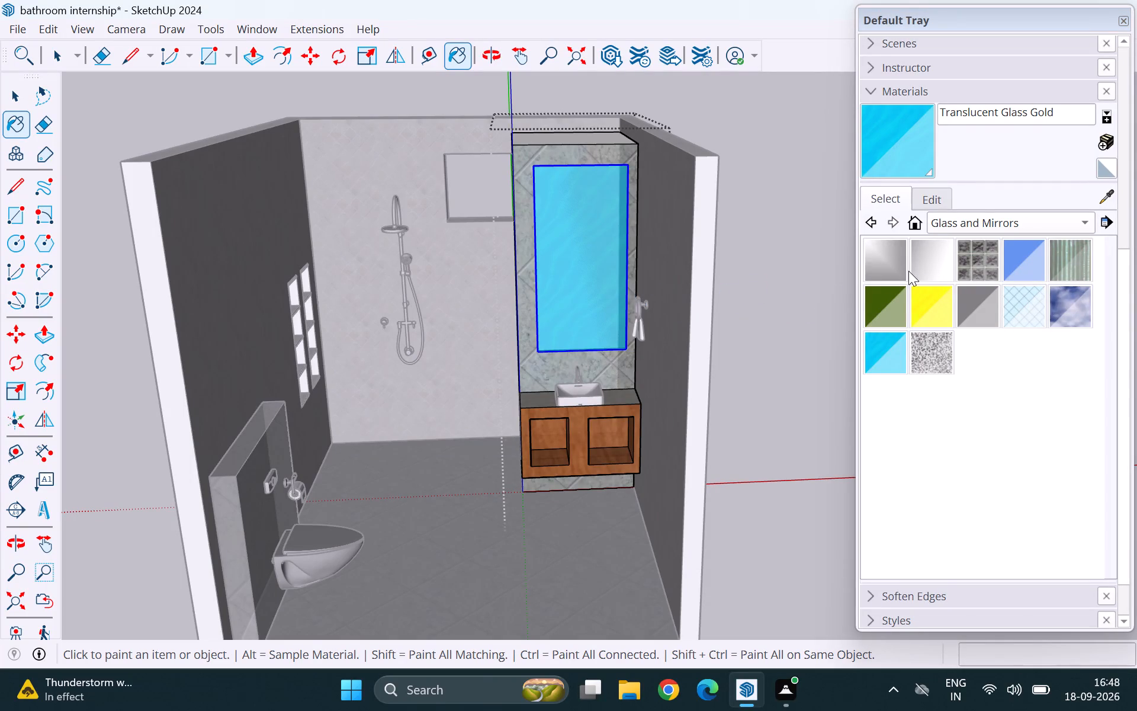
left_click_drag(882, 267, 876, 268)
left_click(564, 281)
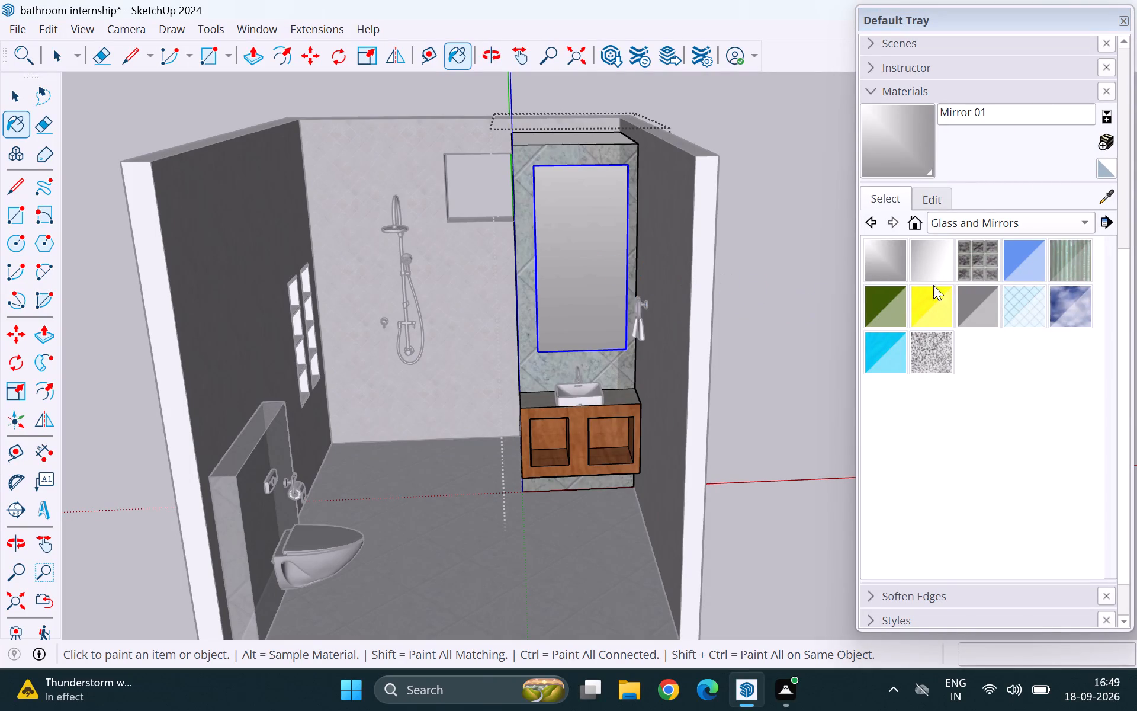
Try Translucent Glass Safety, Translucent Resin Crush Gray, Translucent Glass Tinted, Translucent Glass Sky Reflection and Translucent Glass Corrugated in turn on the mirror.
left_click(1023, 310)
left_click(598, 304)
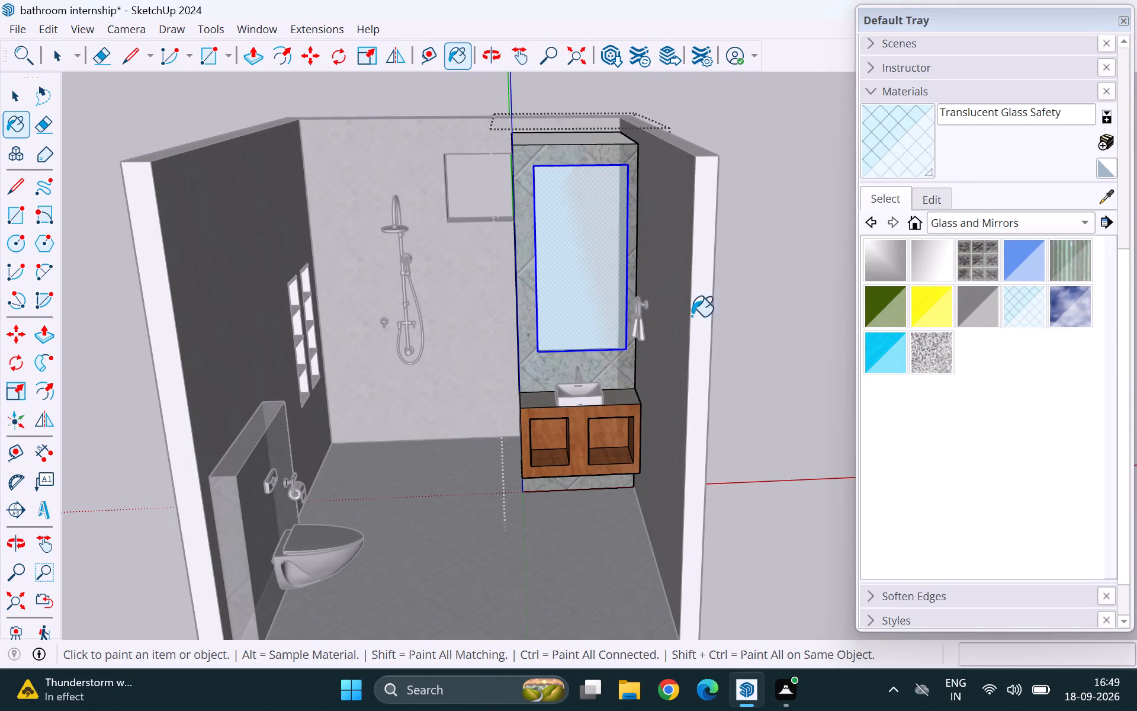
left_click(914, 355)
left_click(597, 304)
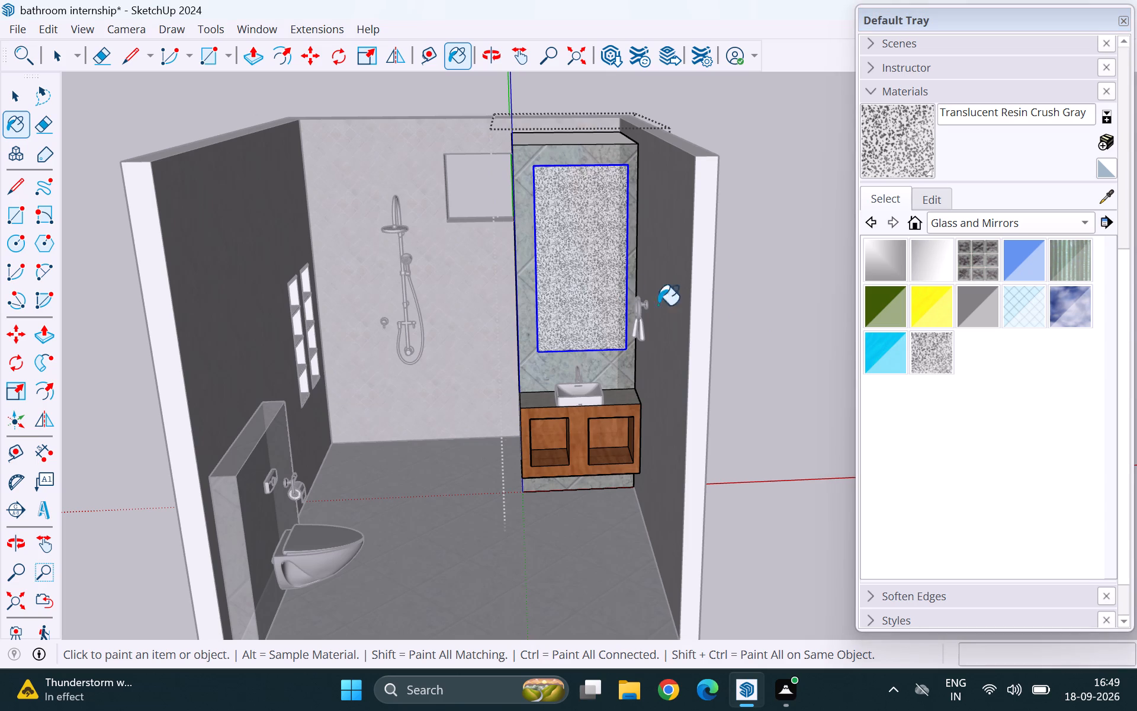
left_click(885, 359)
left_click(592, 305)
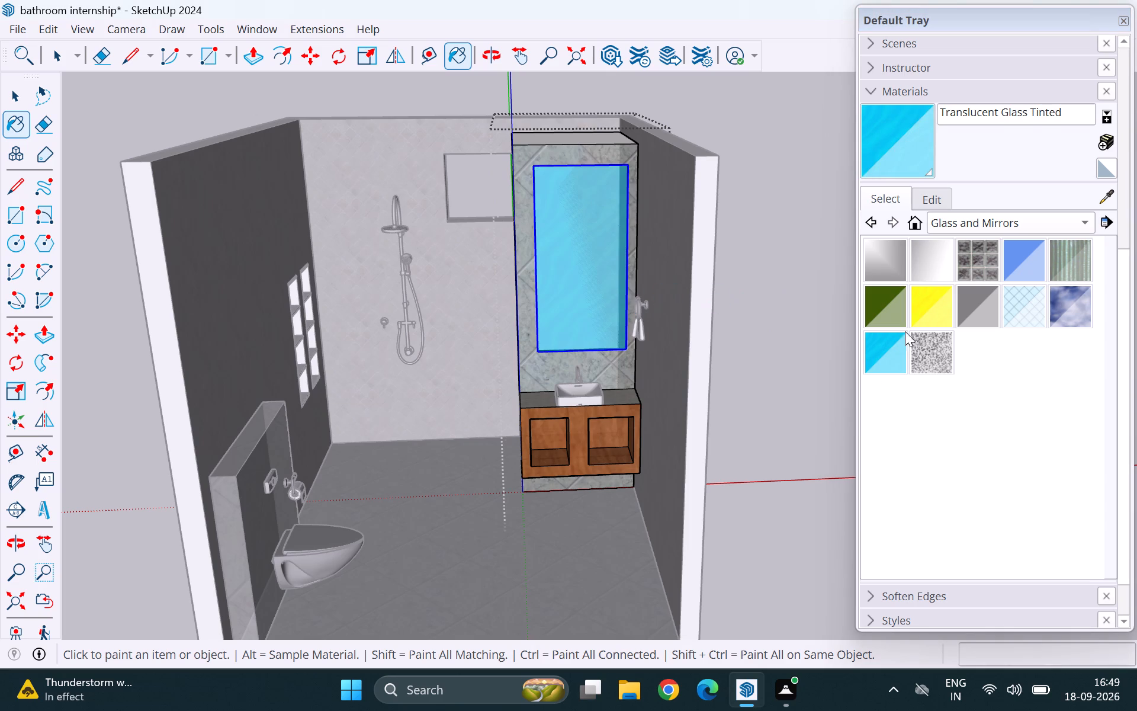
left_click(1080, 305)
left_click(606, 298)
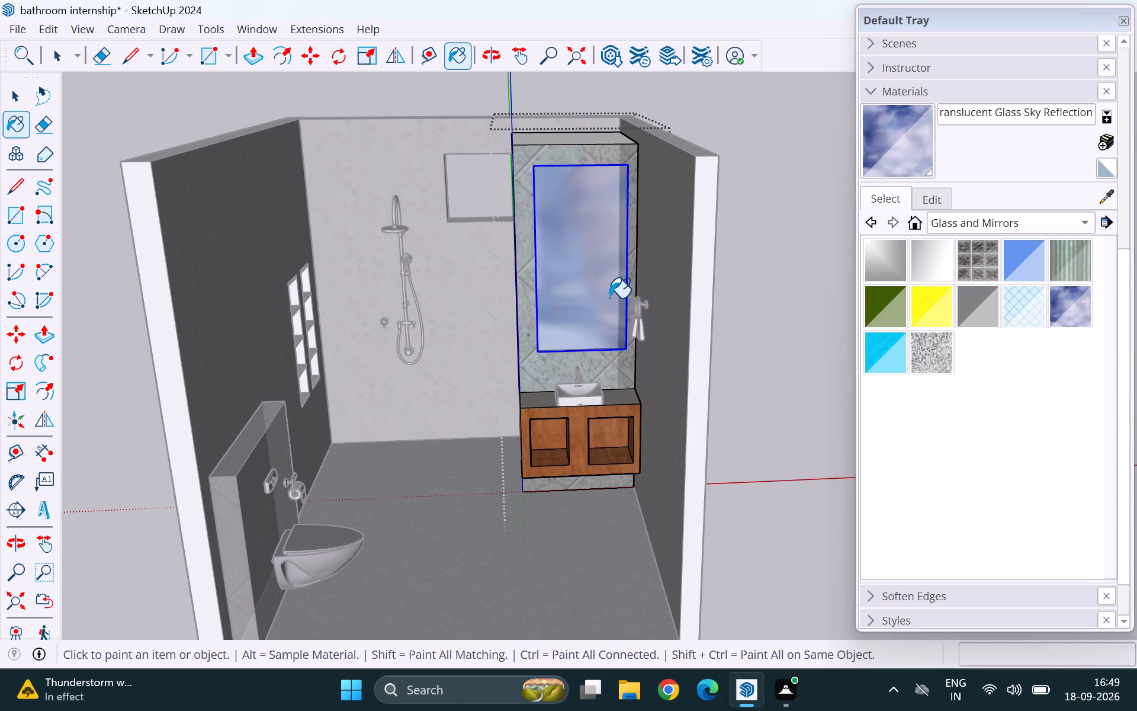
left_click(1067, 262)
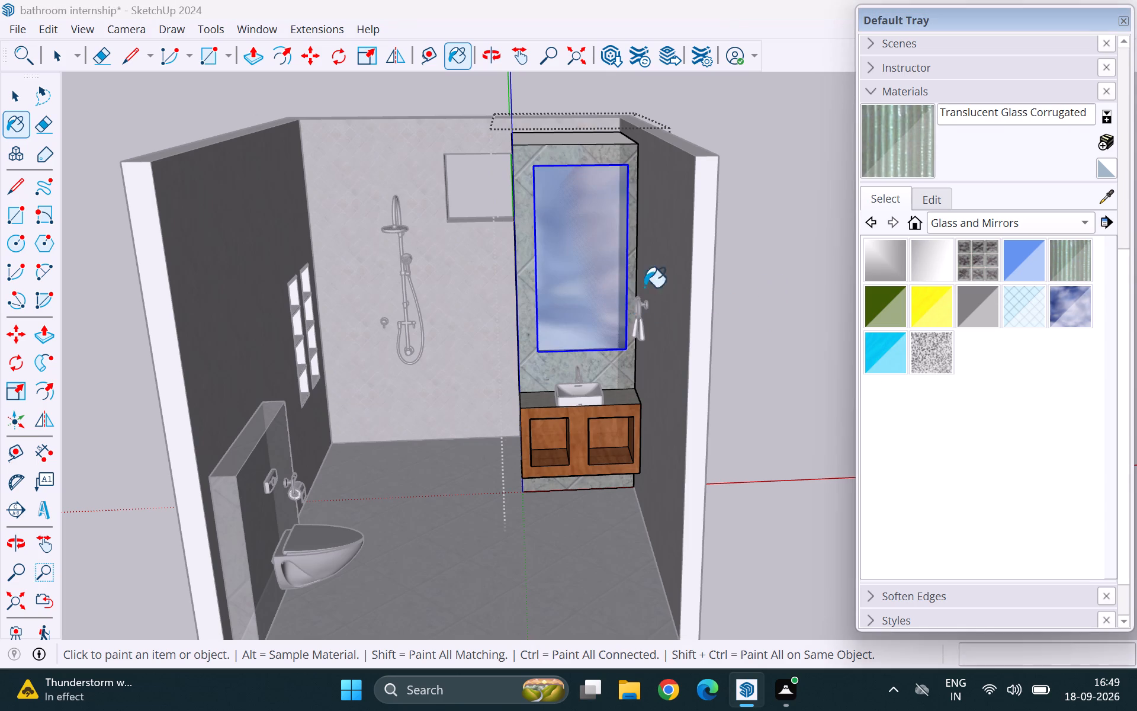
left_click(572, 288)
Paint the mirror with Translucent Glass Sky Reflection and leave its group.
left_click(1076, 313)
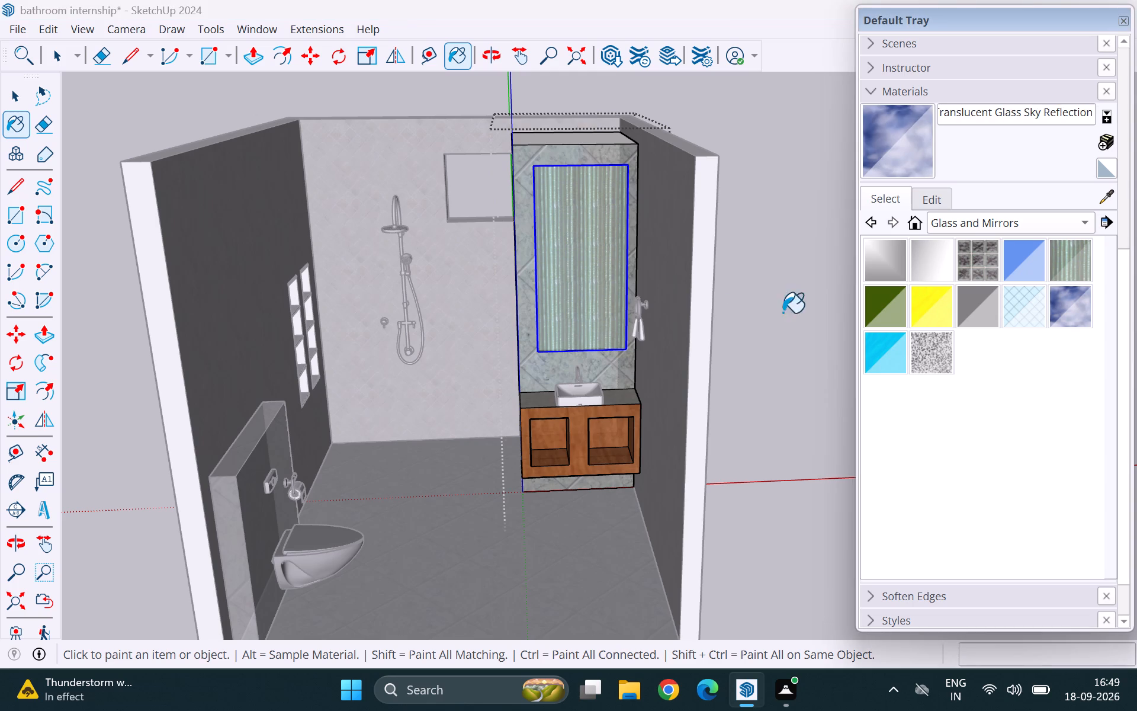
left_click(580, 309)
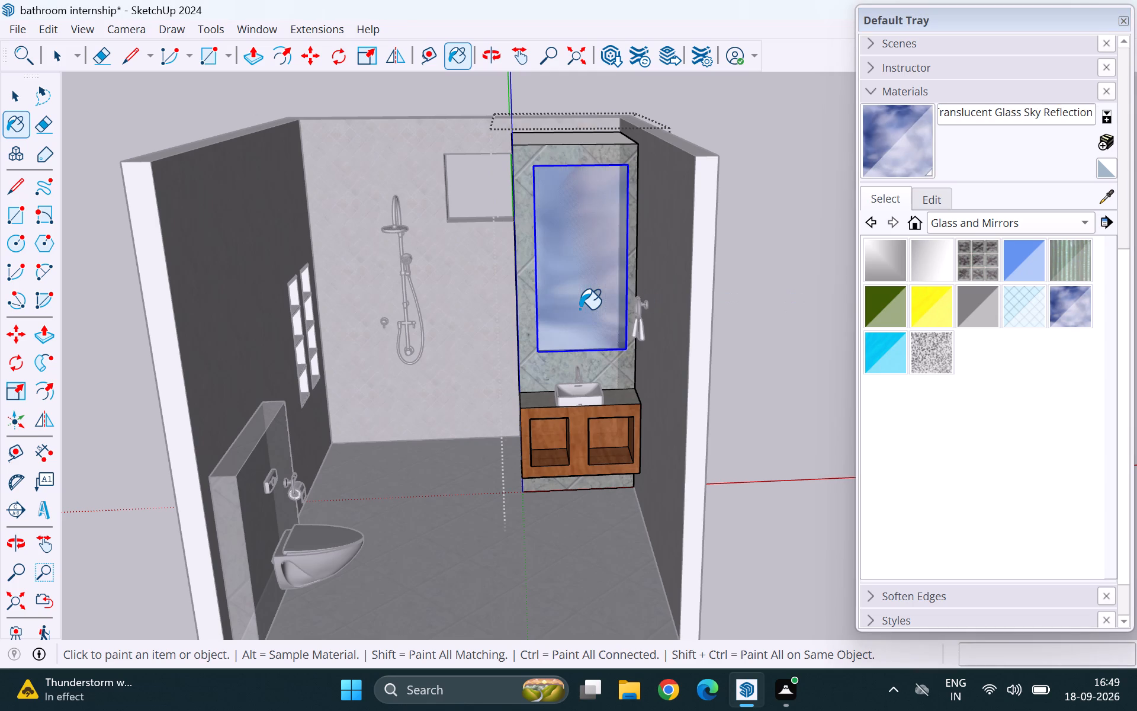
key("space")
left_click(794, 332)
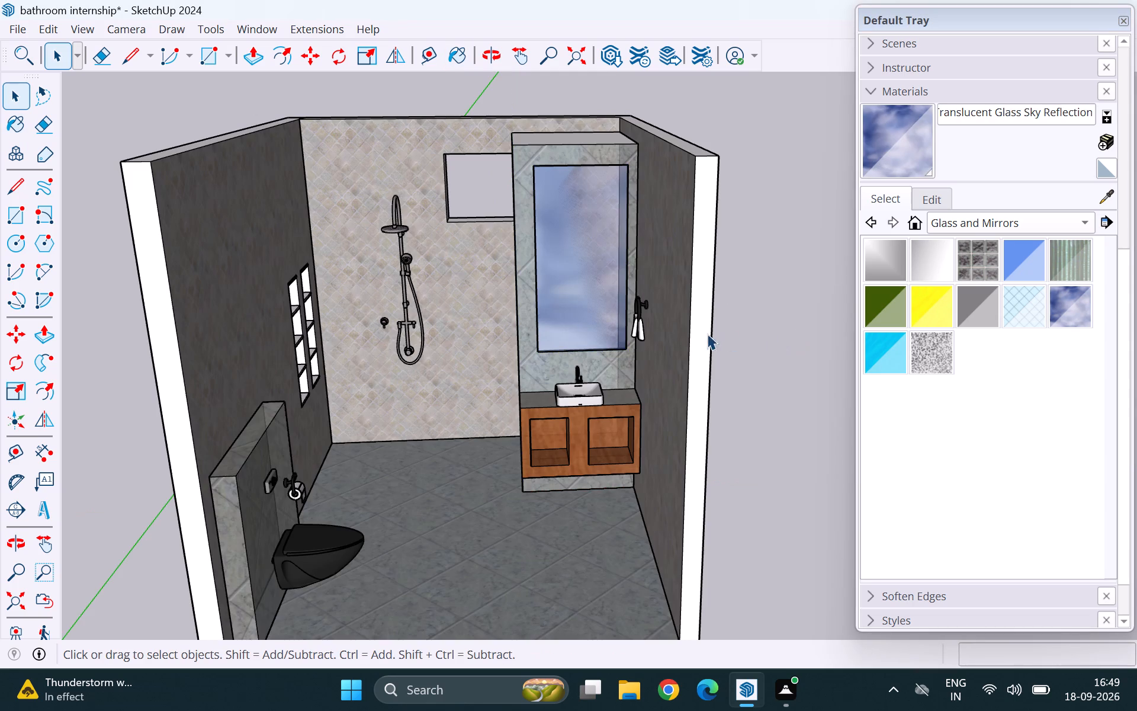
Examine the bathroom with its repainted mirror from several angles, including the toilet and wall niche side.
scroll(553, 377, "down", 5)
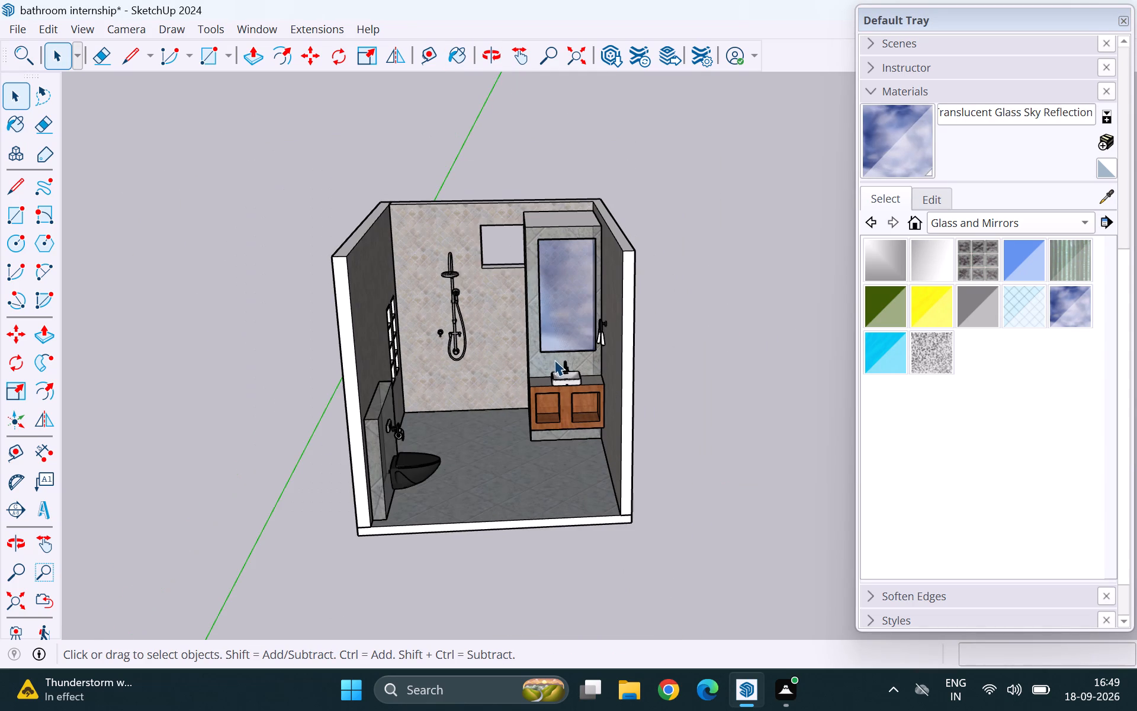
middle_click_drag(552, 356, 700, 355)
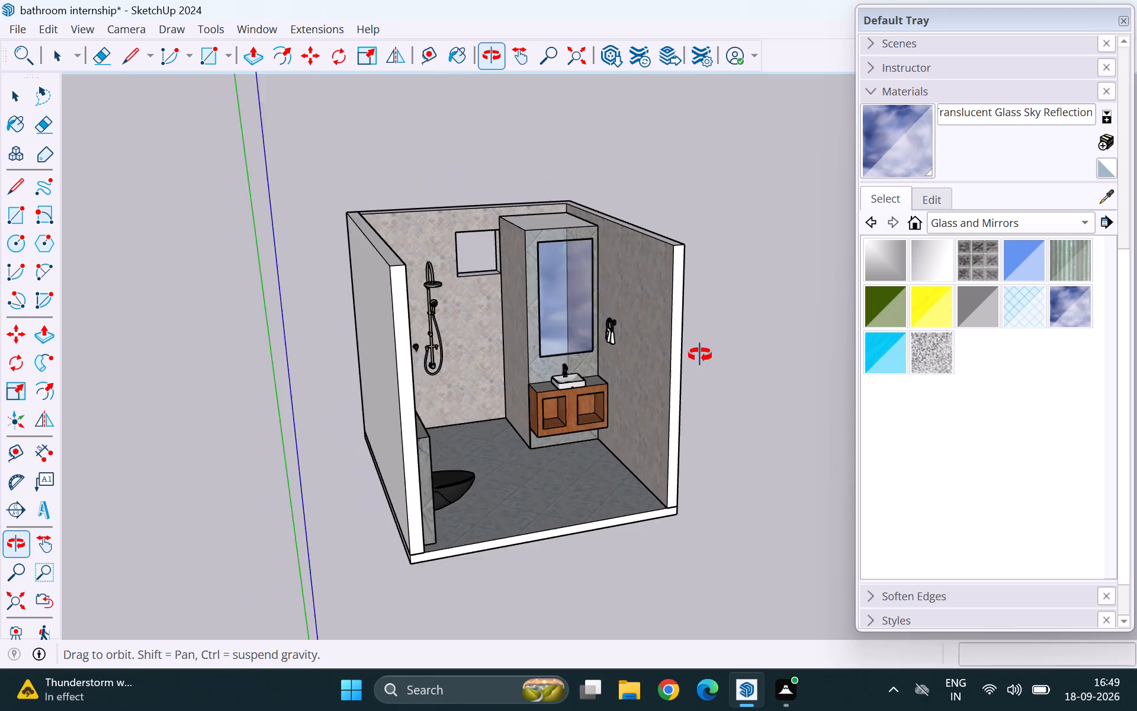
middle_click_drag(700, 355, 801, 364)
middle_click_drag(706, 360, 489, 348)
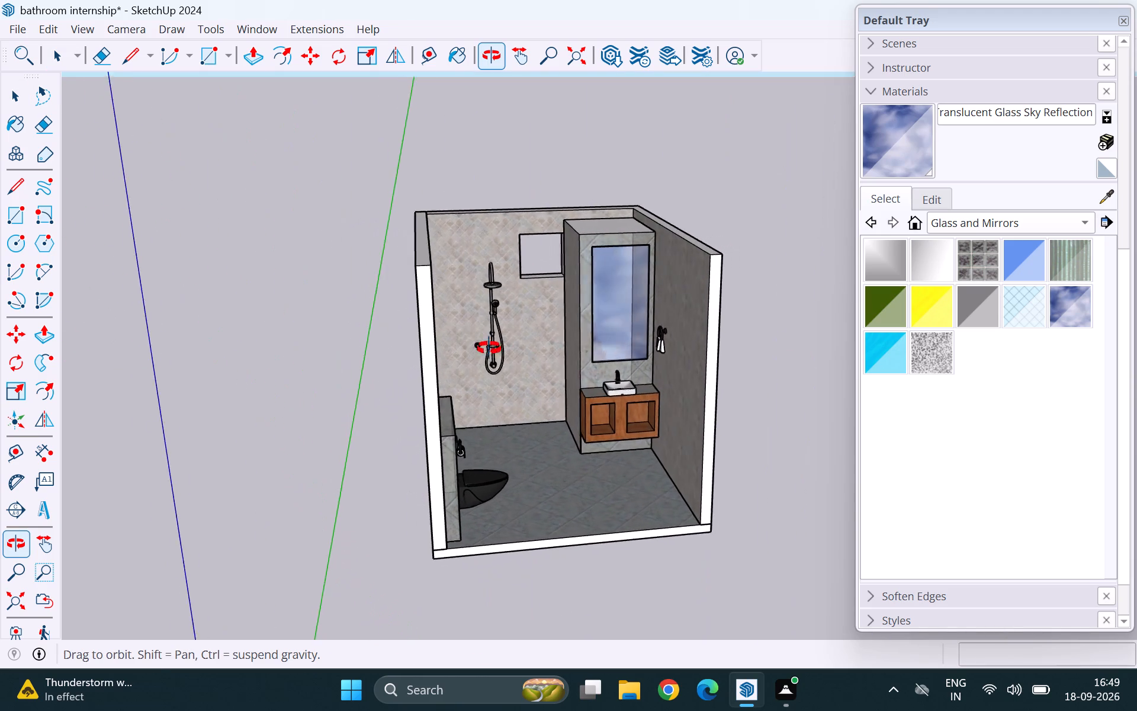
middle_click_drag(489, 348, 306, 308)
middle_click_drag(298, 312, 239, 326)
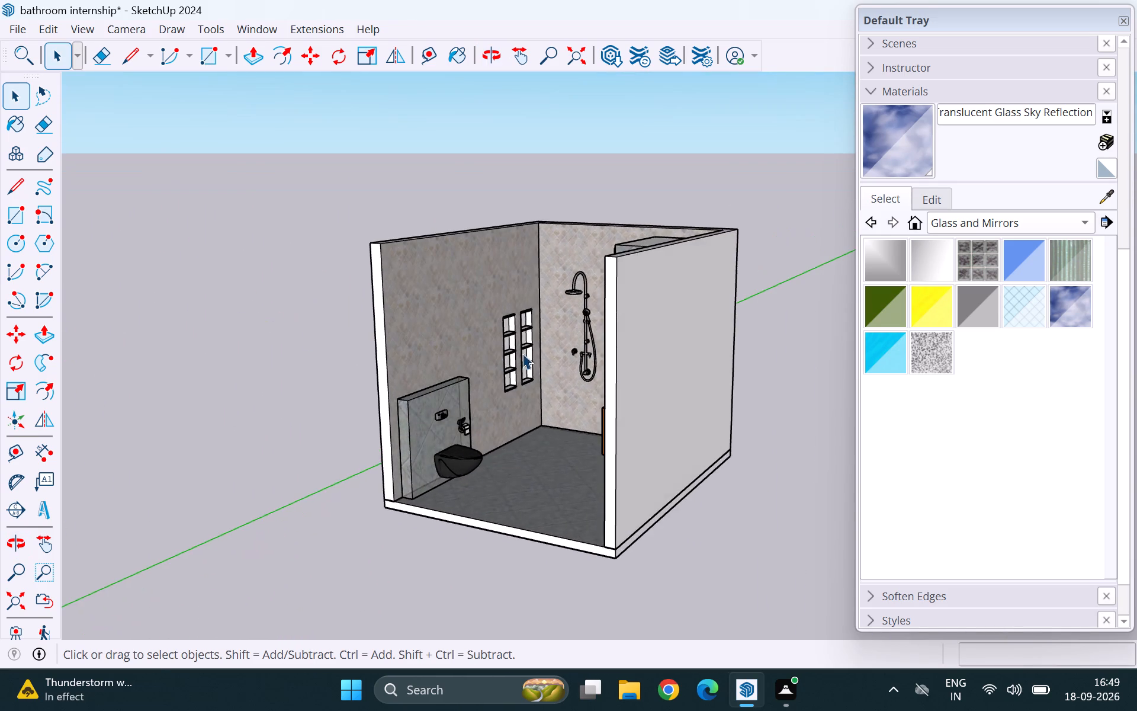
scroll(540, 342, "up", 5)
scroll(568, 357, "down", 5)
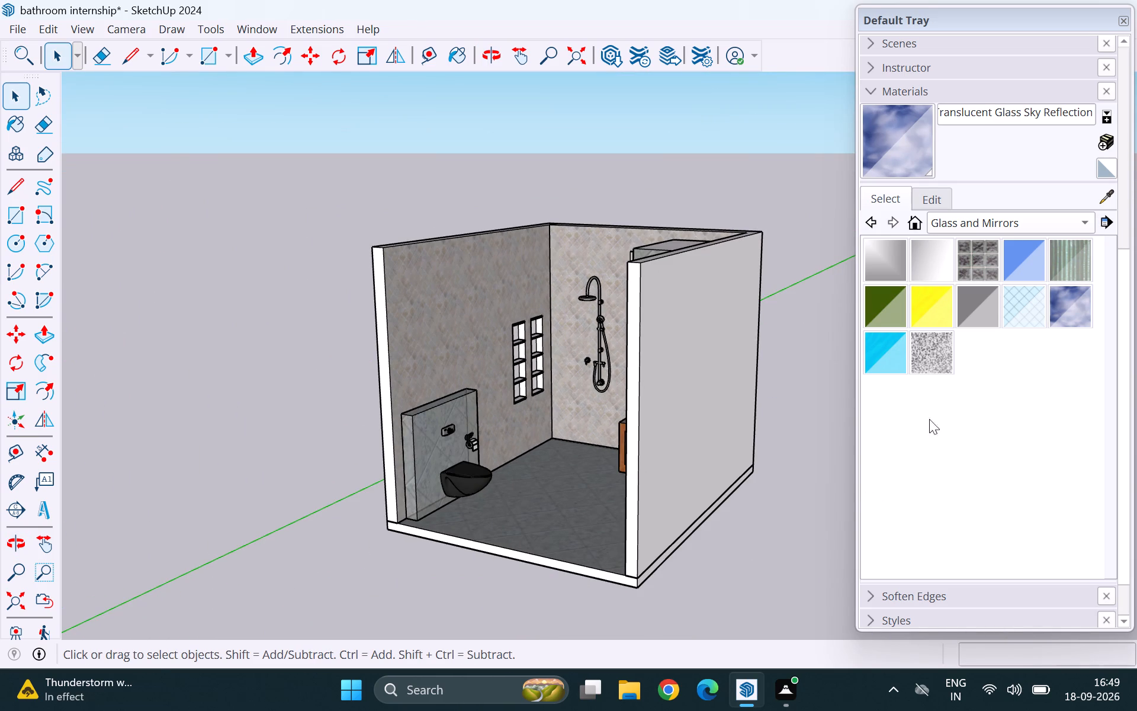
Hide the wall 1 tag to expose the two columns of wall niches.
left_click(893, 90)
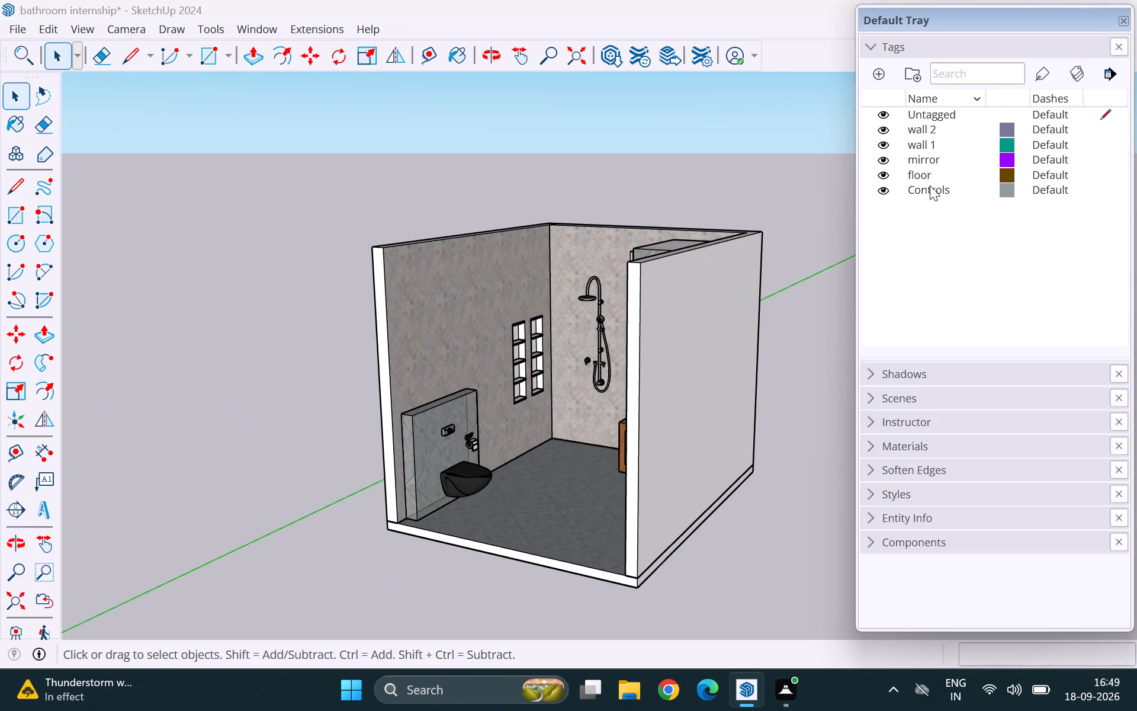
left_click(882, 145)
middle_click_drag(608, 355, 417, 359)
scroll(591, 324, "up", 3)
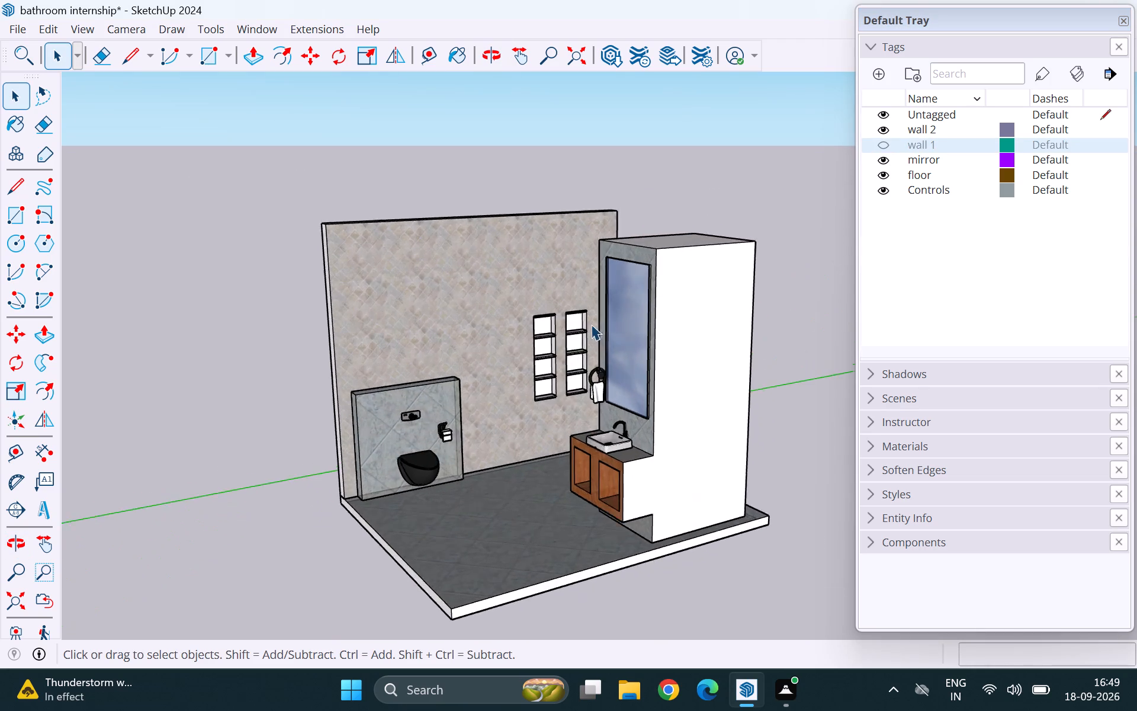
scroll(591, 324, "up", 7)
scroll(574, 374, "up", 5)
scroll(584, 382, "down", 5)
middle_click_drag(592, 397, 591, 397)
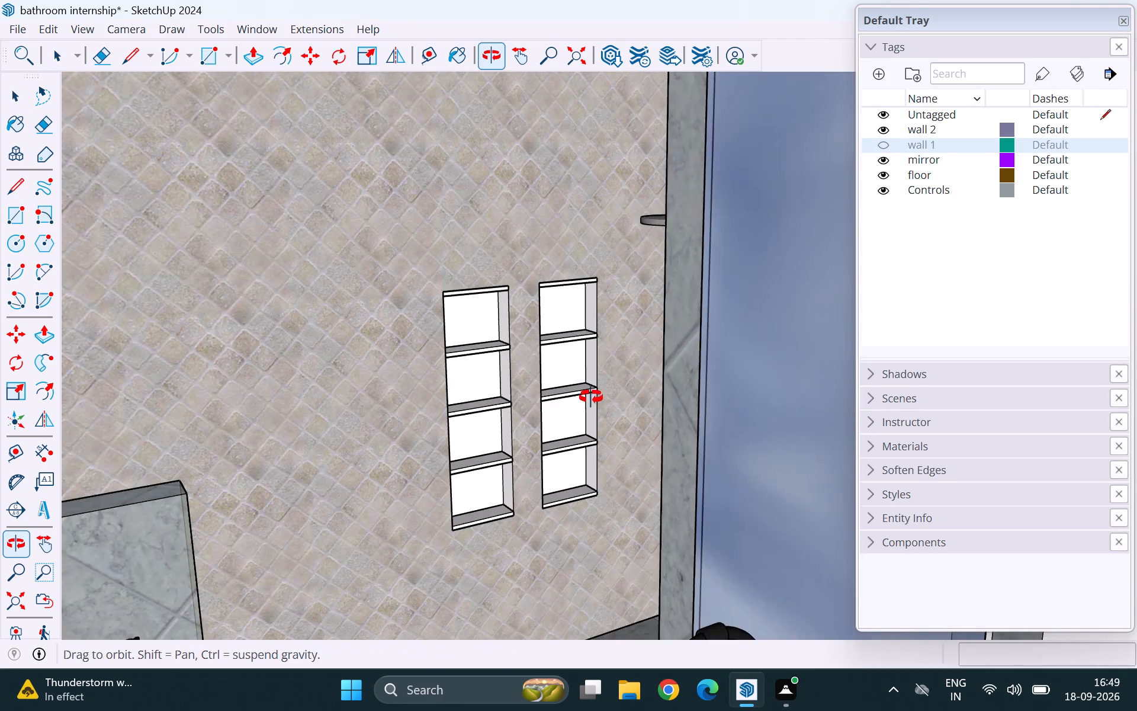
middle_click_drag(591, 397, 578, 409)
scroll(475, 367, "up", 9)
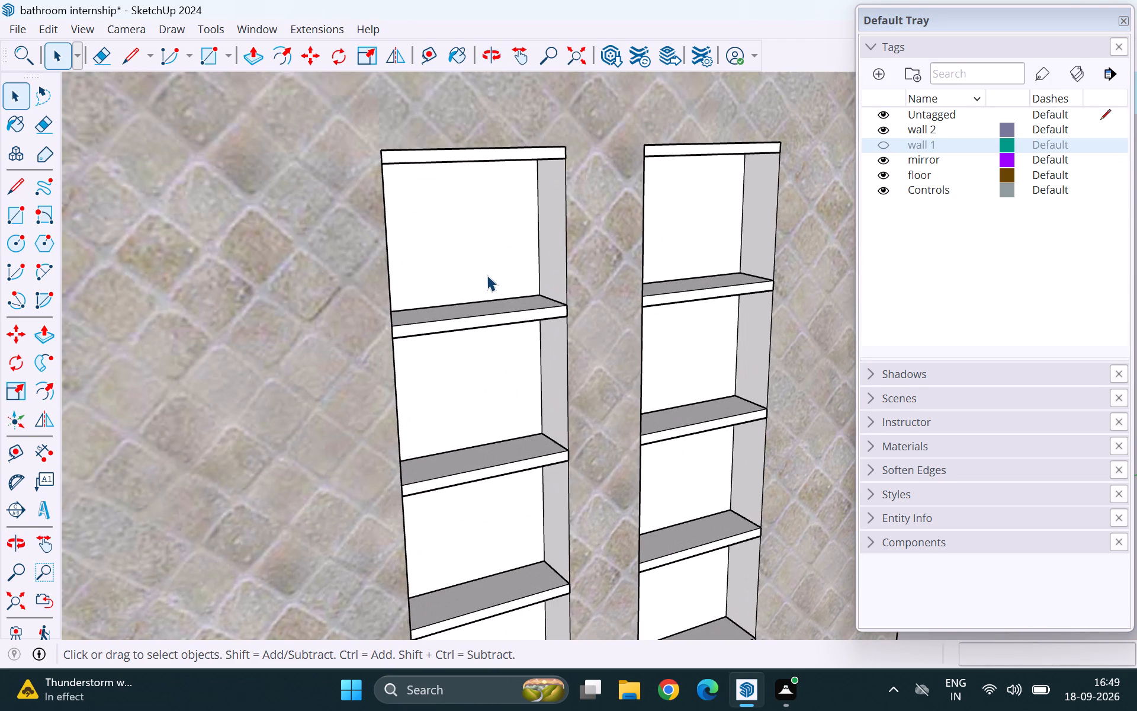
Open the niche wall's group and select the inner side face of both niche columns on the shower side.
double_click(484, 275)
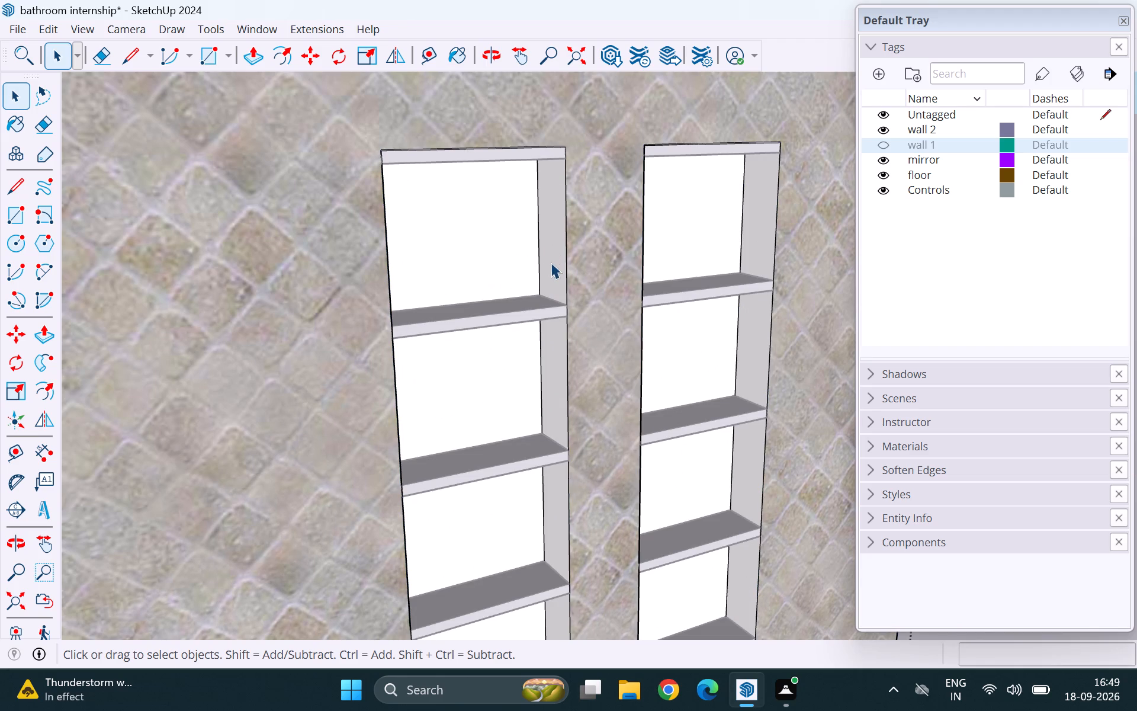
left_click(551, 262)
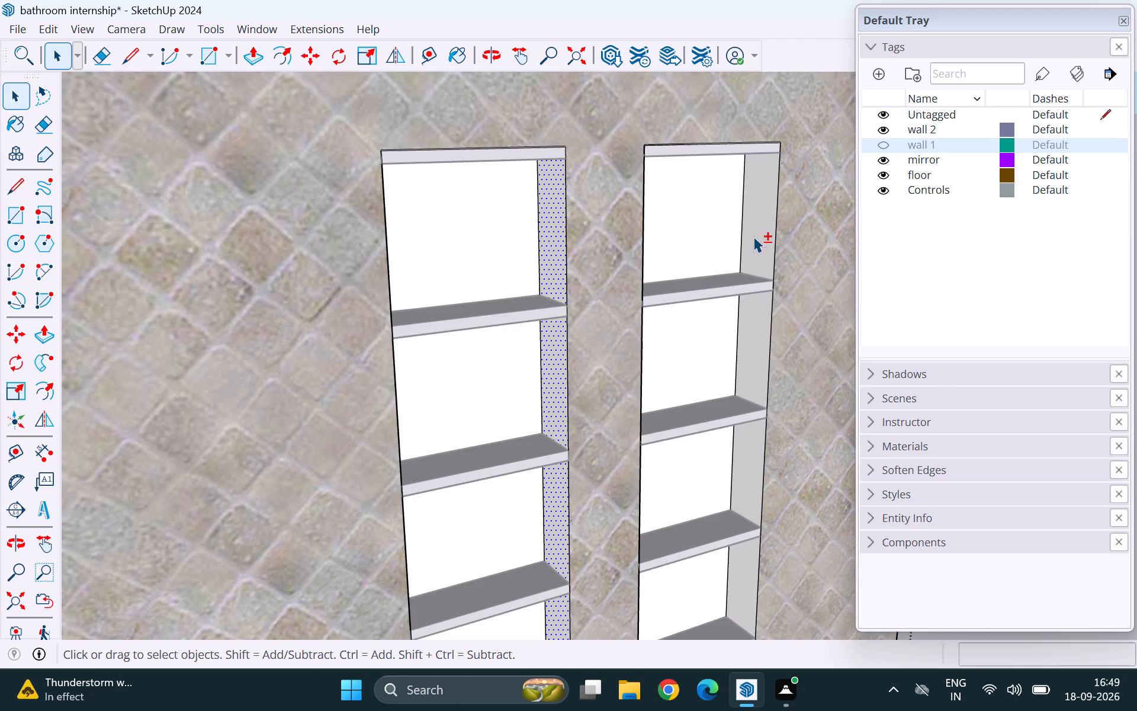
left_click(759, 238, "shift")
Hide the mirror tag to clear the view of the niches, including their opposite inner side faces.
scroll(616, 316, "down", 4)
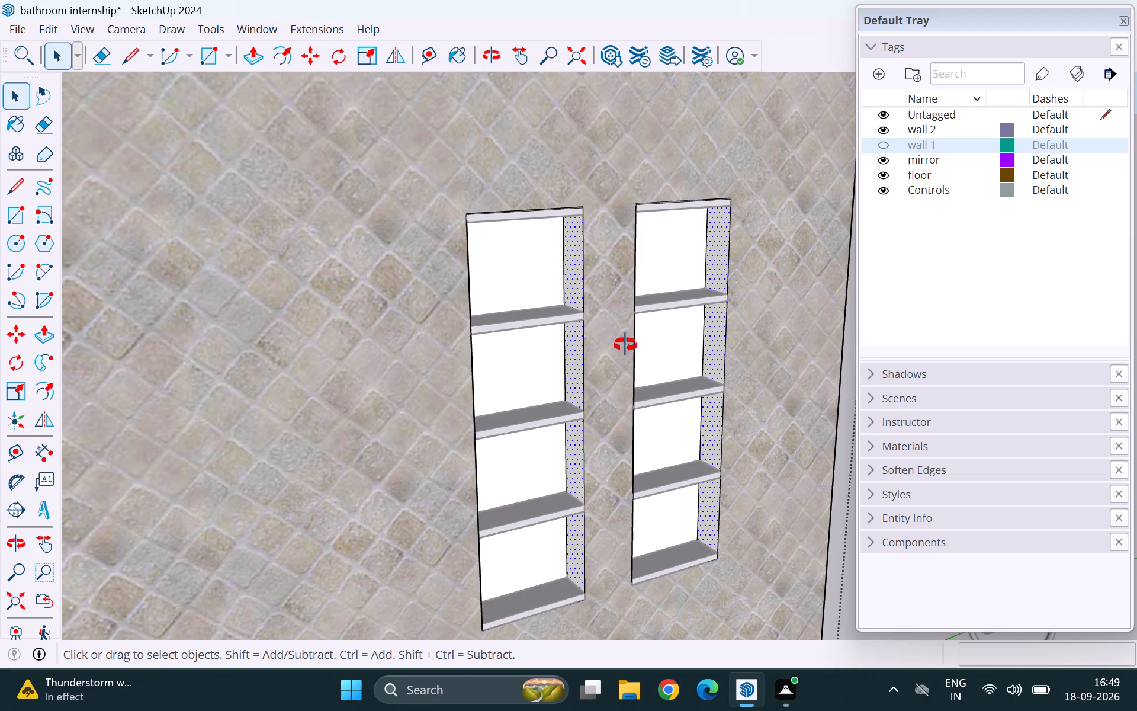
middle_click_drag(625, 345, 520, 364)
middle_click_drag(529, 366, 708, 353)
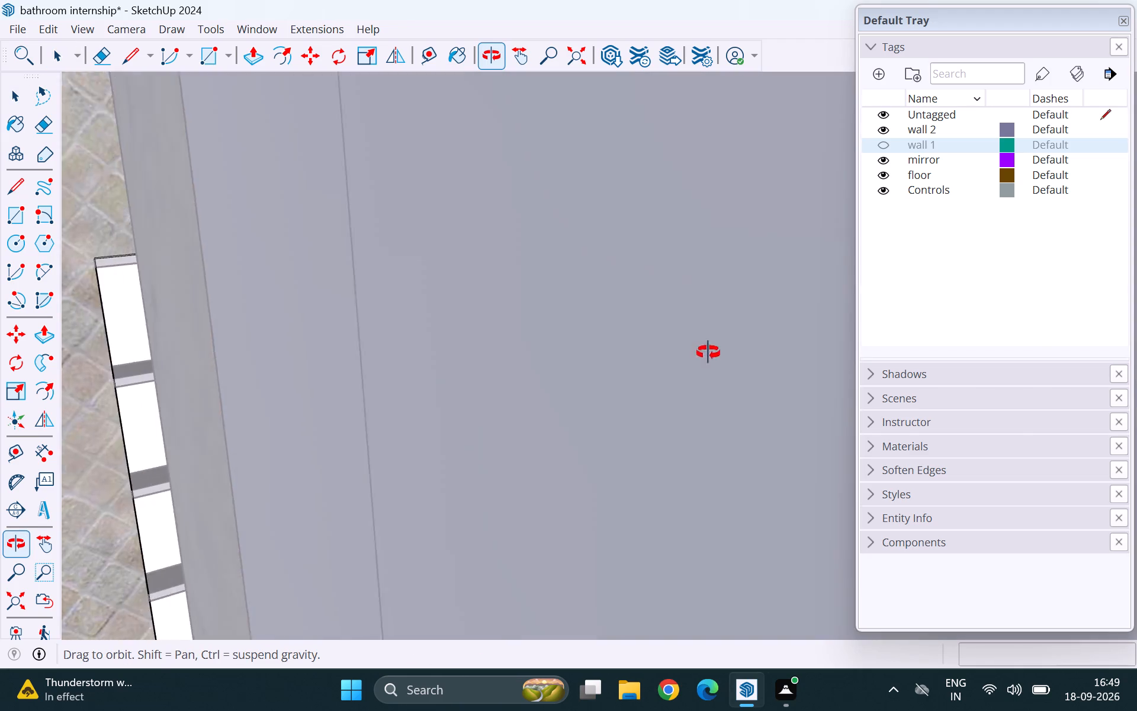
middle_click_drag(708, 353, 743, 352)
scroll(745, 350, "down", 4)
left_click(882, 161)
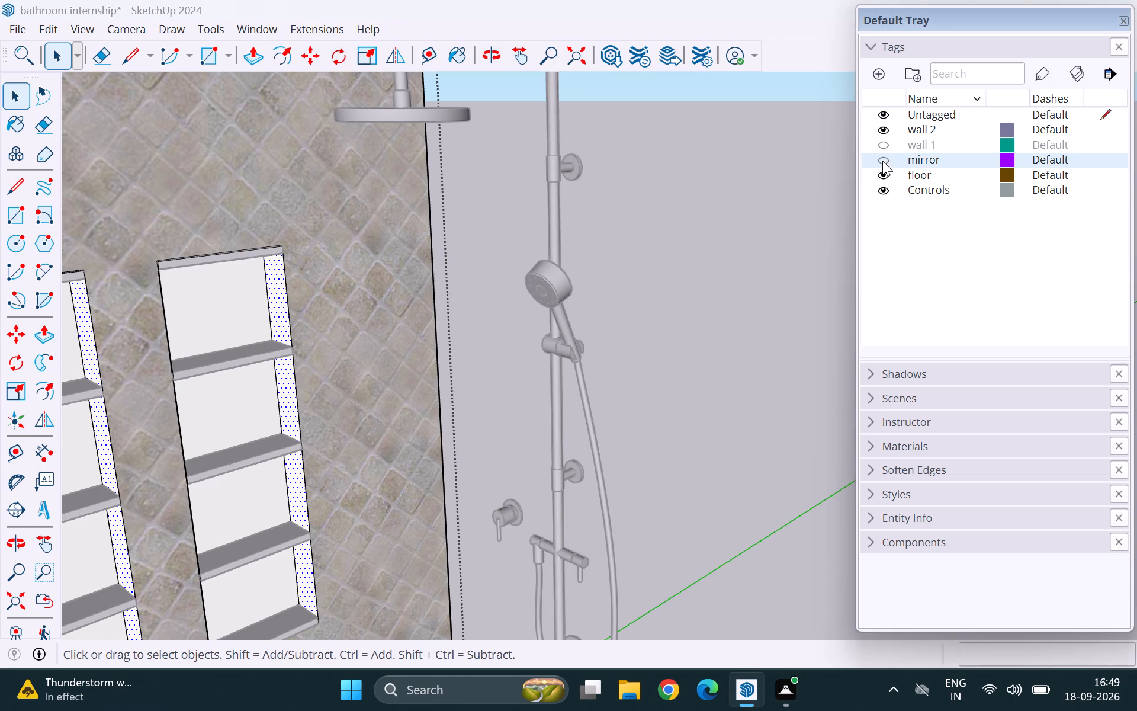
scroll(718, 272, "down", 7)
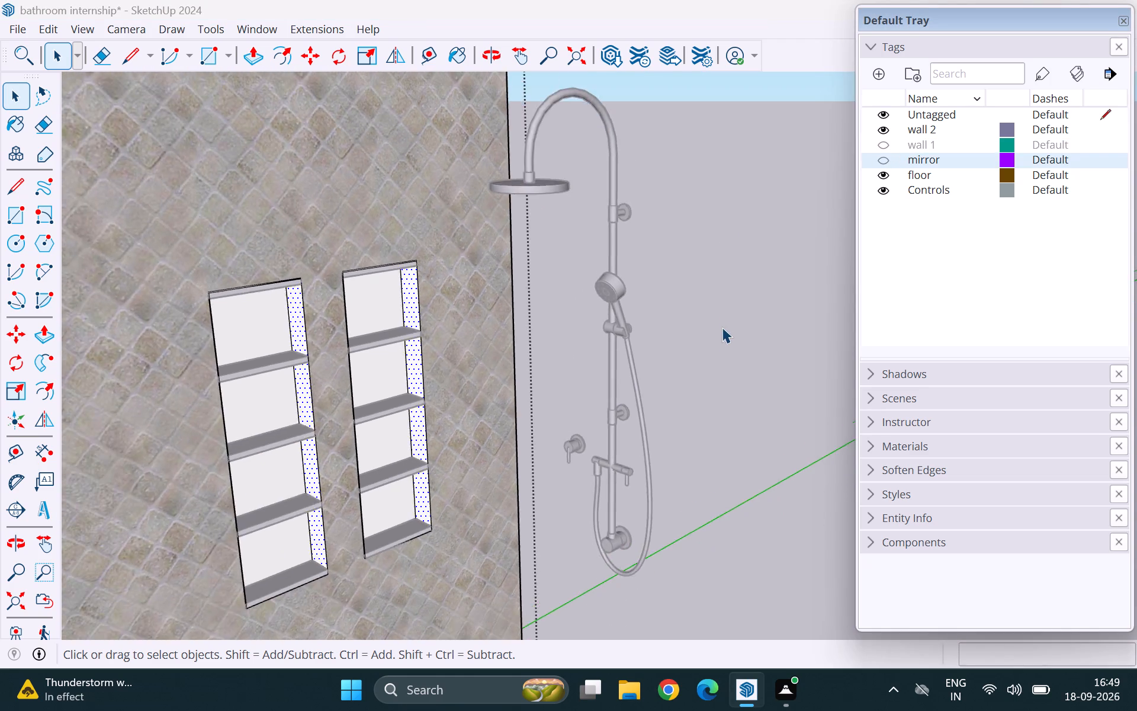
scroll(722, 327, "down", 5)
middle_click_drag(657, 373, 310, 379)
middle_click_drag(526, 358, 460, 359)
scroll(571, 312, "up", 15)
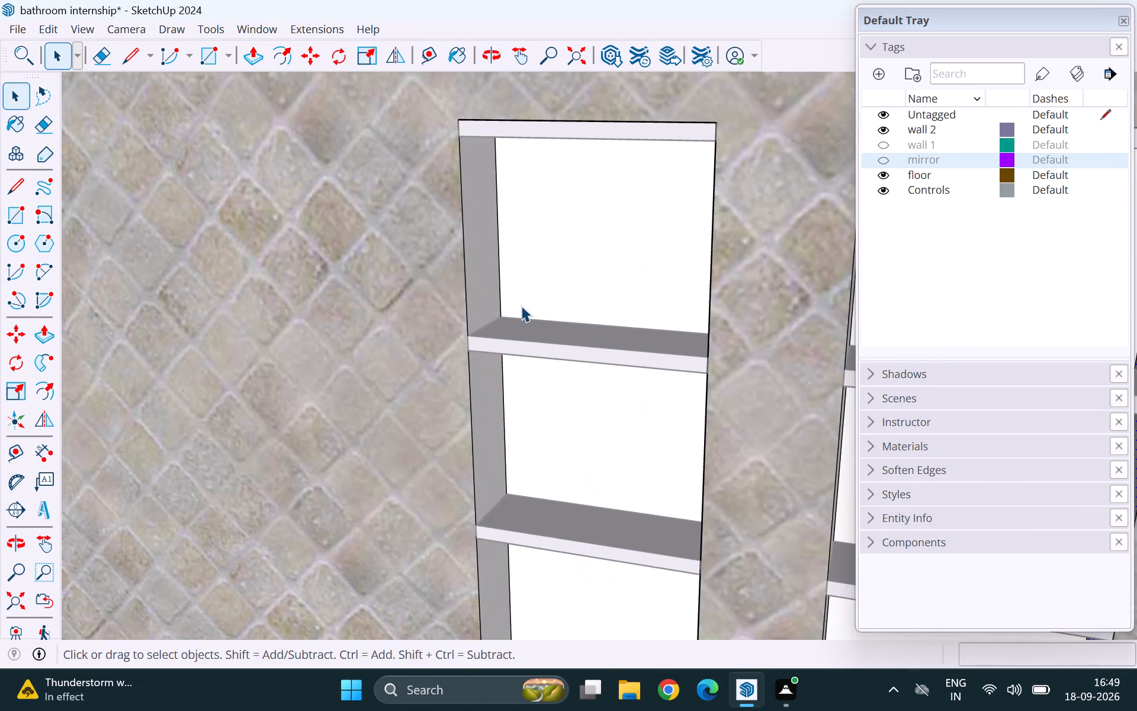
Add the toilet-side inner side face of both niche columns to the selection.
scroll(521, 306, "up", 4)
left_click(467, 300, "shift")
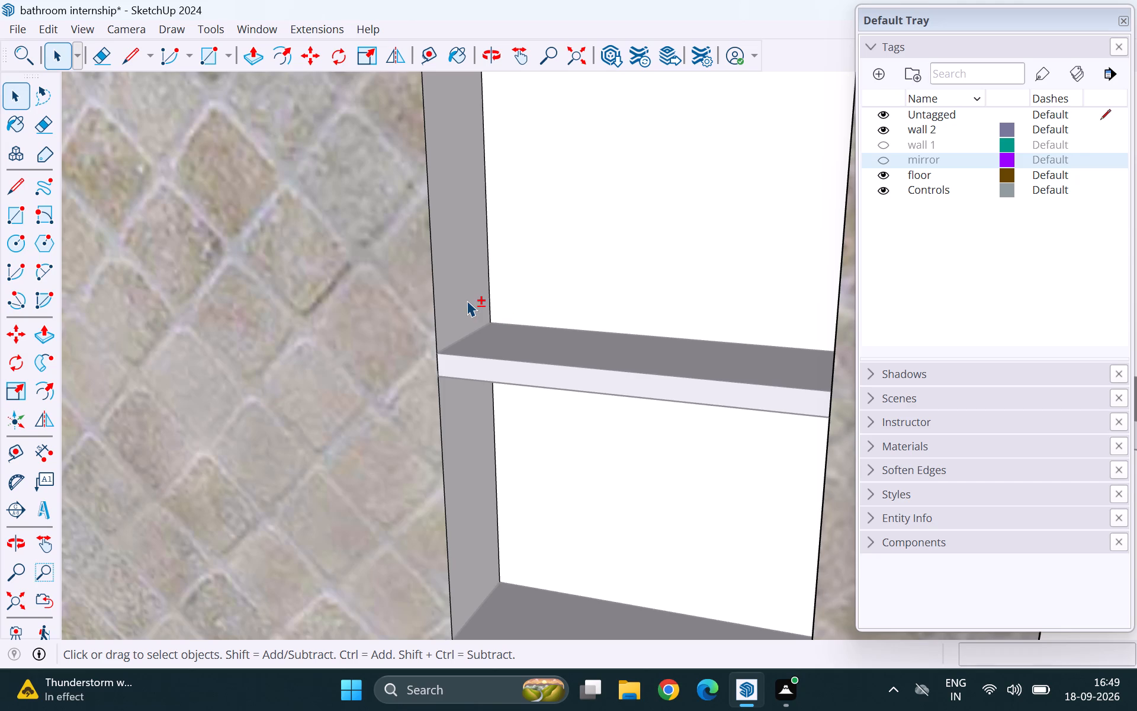
scroll(549, 307, "down", 10)
scroll(606, 338, "down", 3)
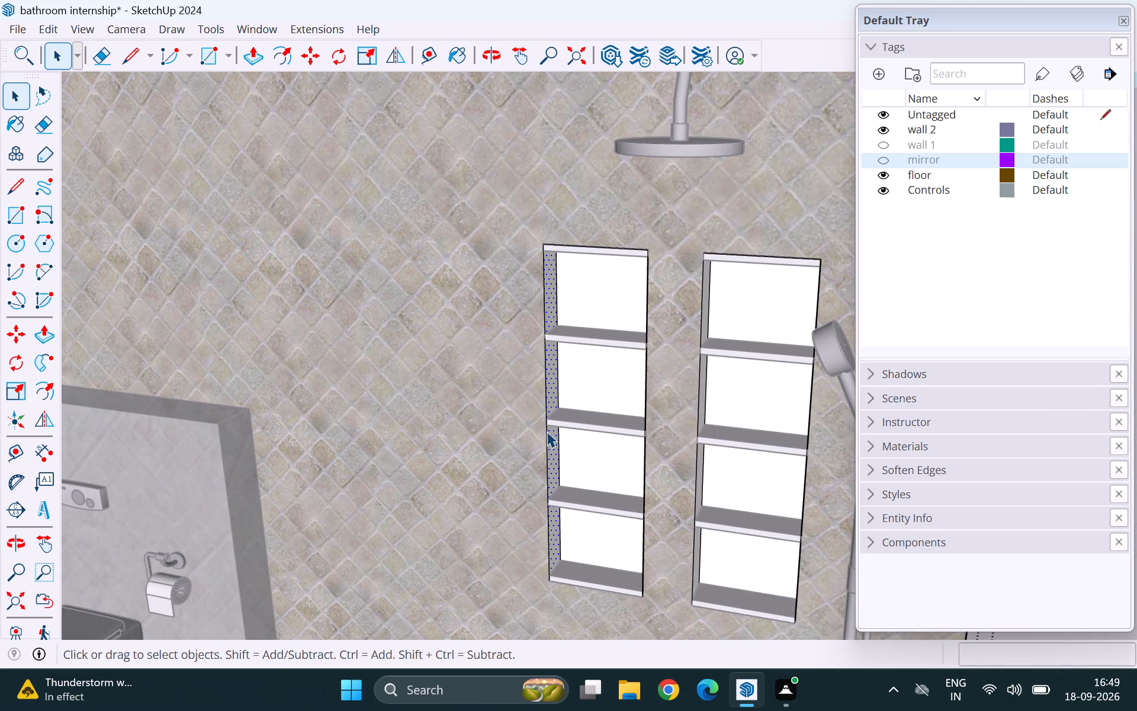
middle_click_drag(546, 431, 579, 445)
middle_click_drag(656, 466, 889, 423)
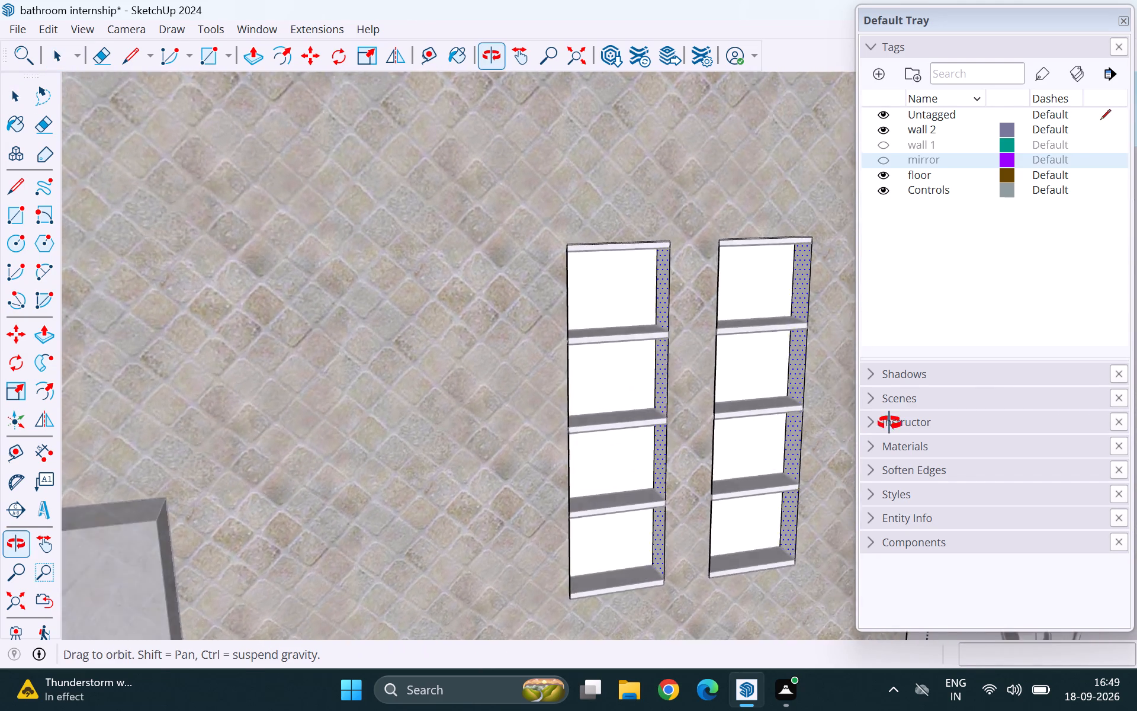
middle_click_drag(889, 423, 363, 408)
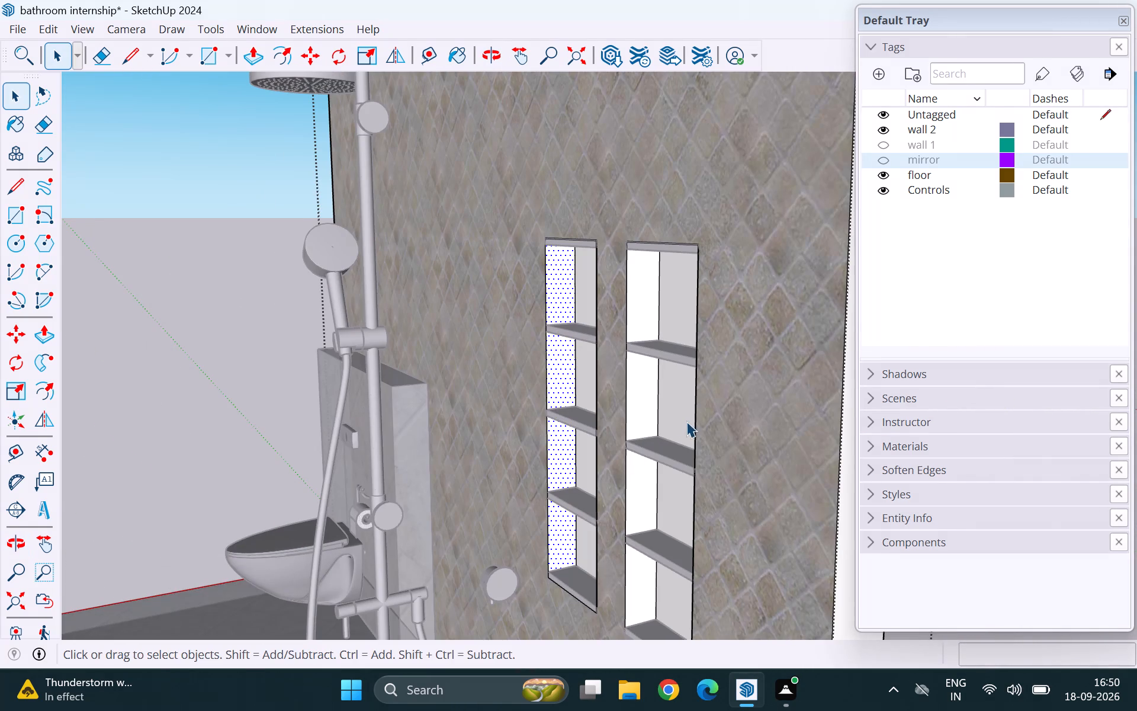
left_click(639, 401, "shift")
Add both niche columns' back faces to the selection and paint it with Basic Tile sampled from the toilet's partition wall, then leave the group.
scroll(638, 401, "down", 4)
middle_click_drag(580, 414, 687, 430)
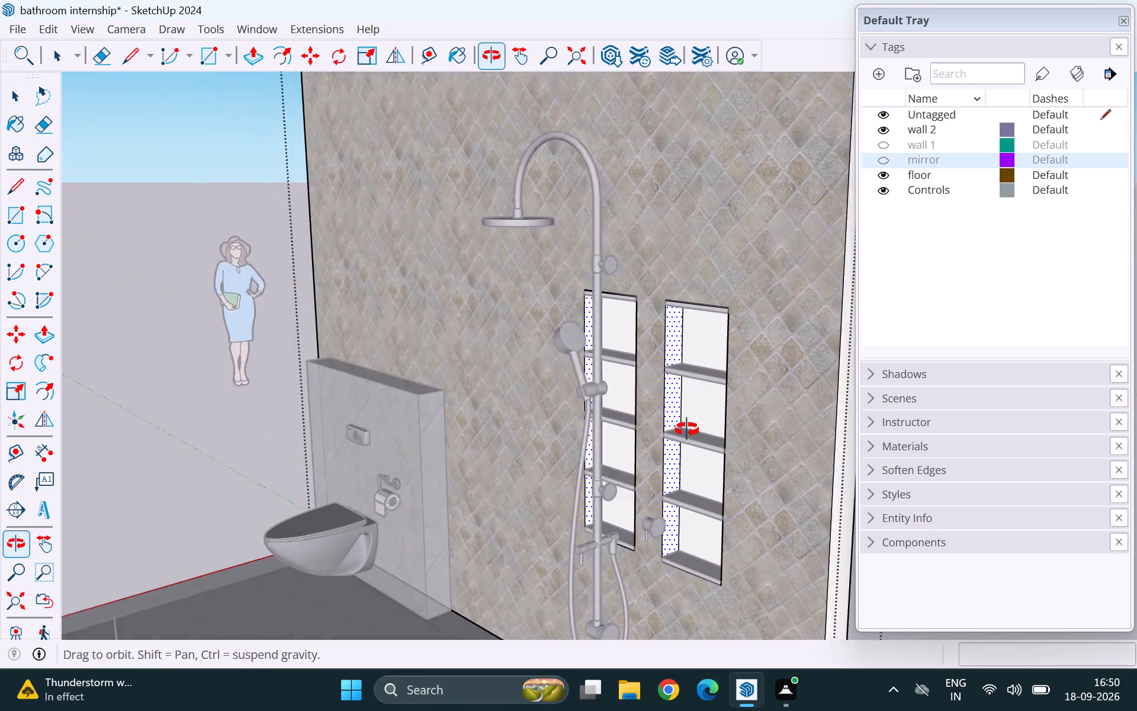
middle_click_drag(687, 430, 705, 429)
middle_click_drag(567, 376, 687, 390)
scroll(650, 351, "up", 3)
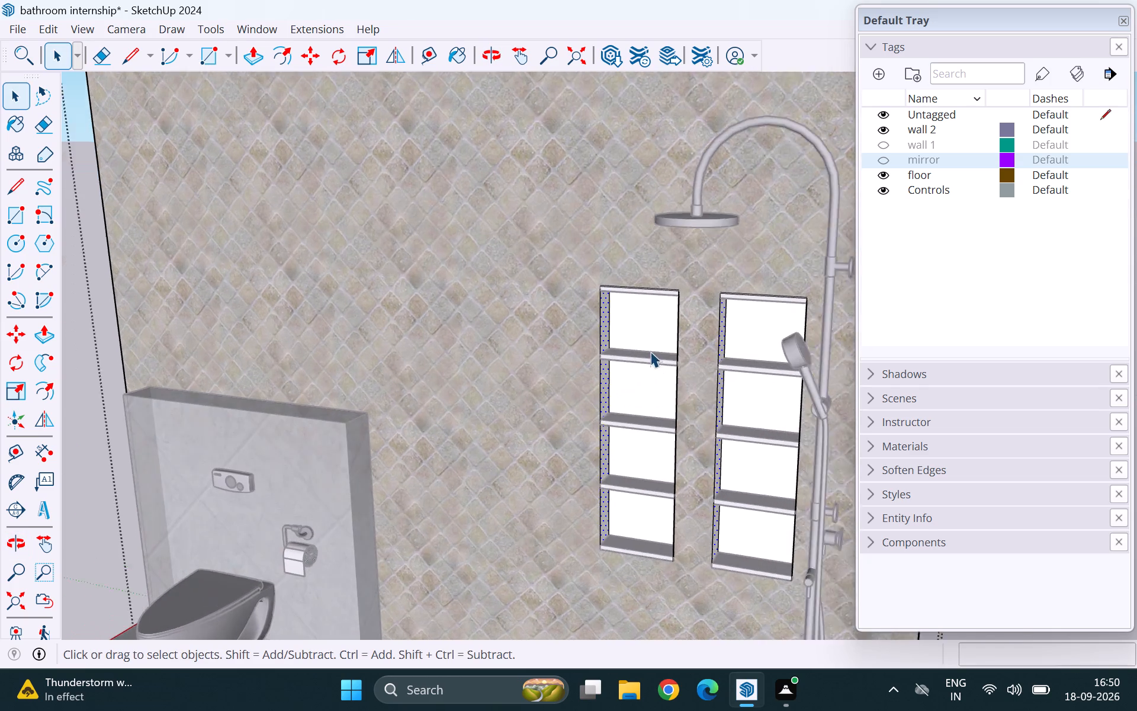
left_click(644, 327, "shift")
left_click(783, 332, "shift")
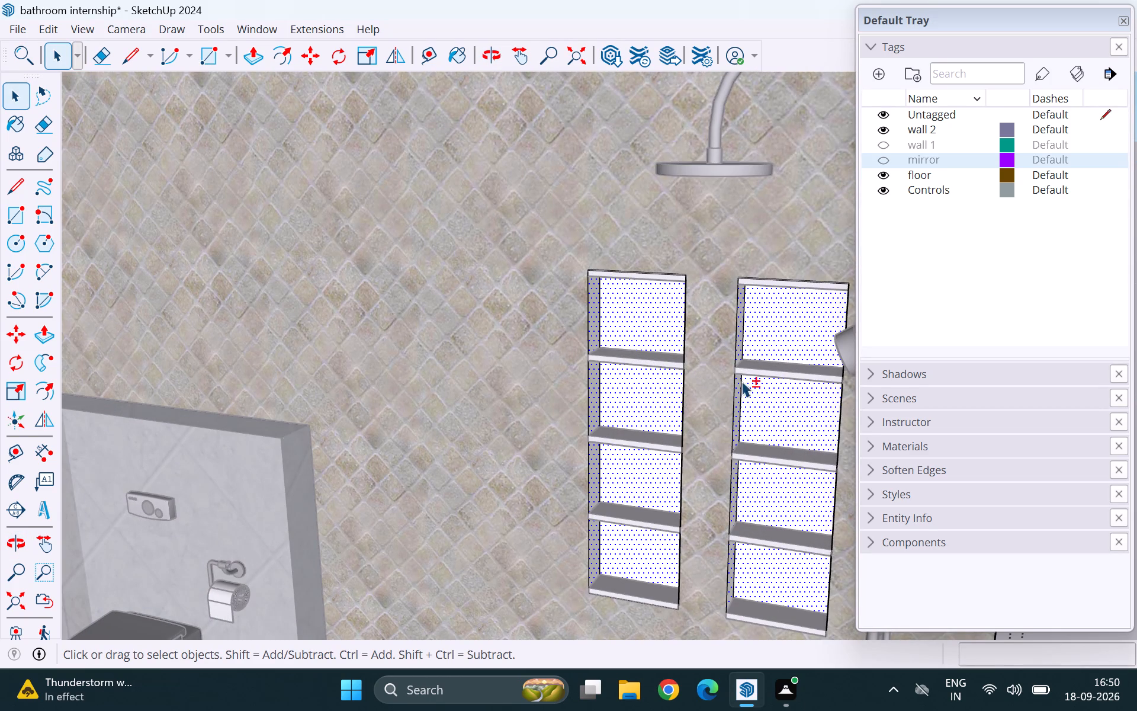
middle_click_drag(645, 520, 636, 611)
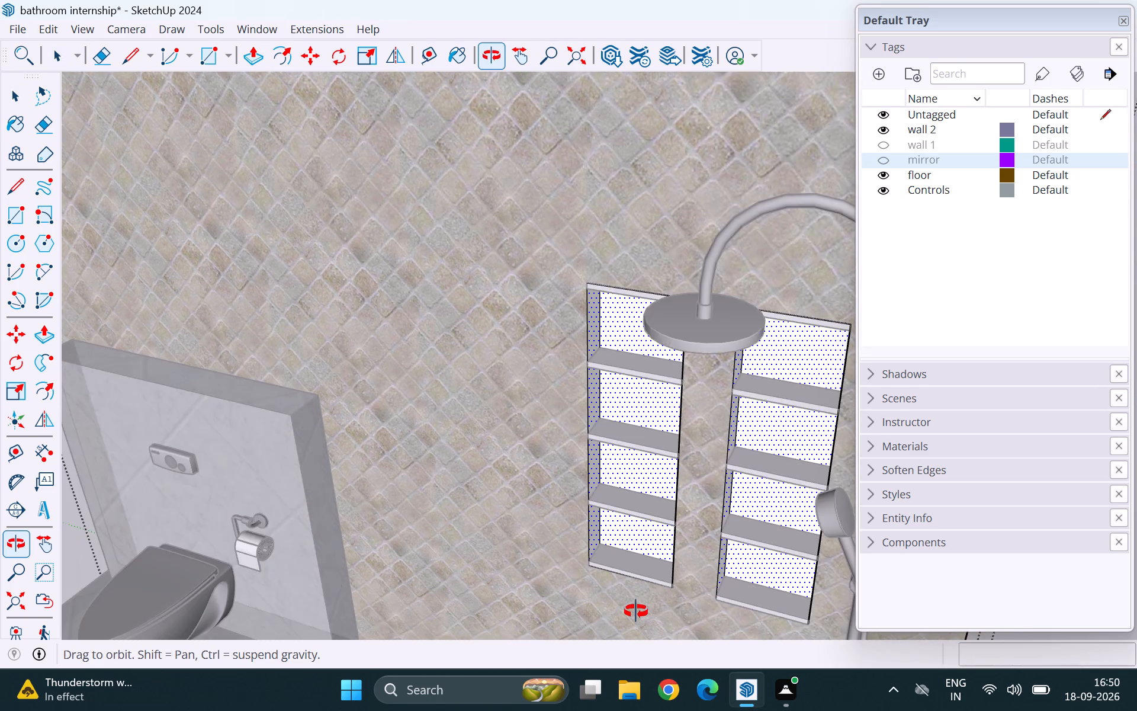
middle_click_drag(636, 611, 681, 511)
scroll(690, 393, "down", 5)
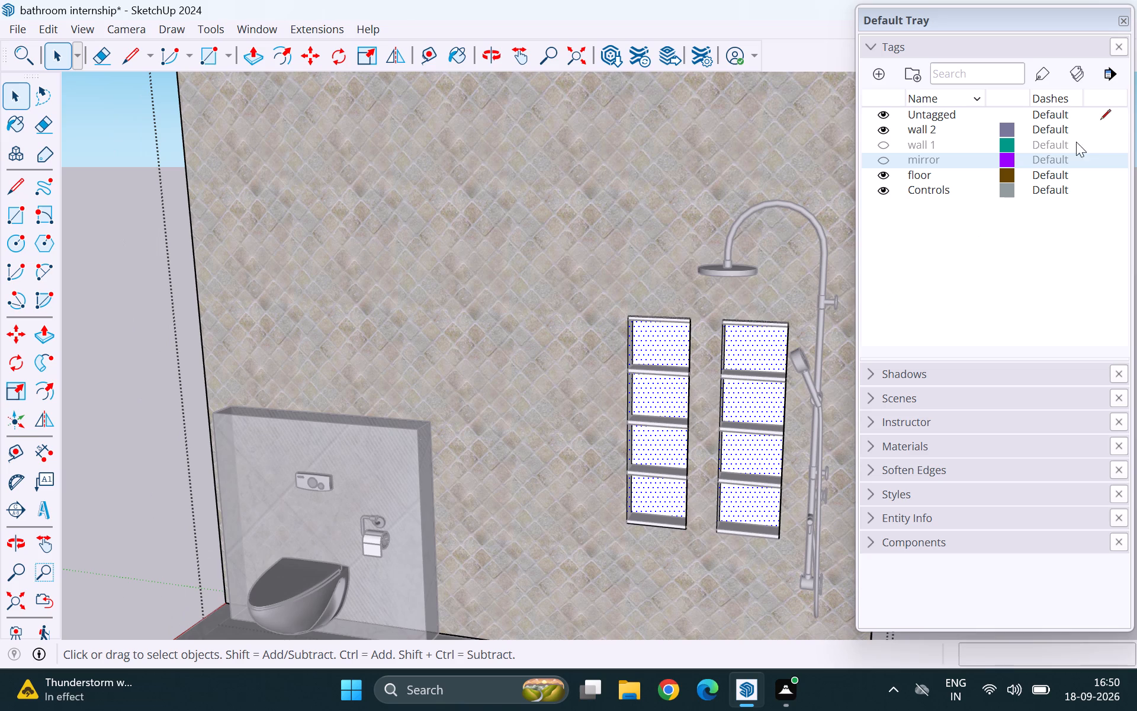
left_click(920, 446)
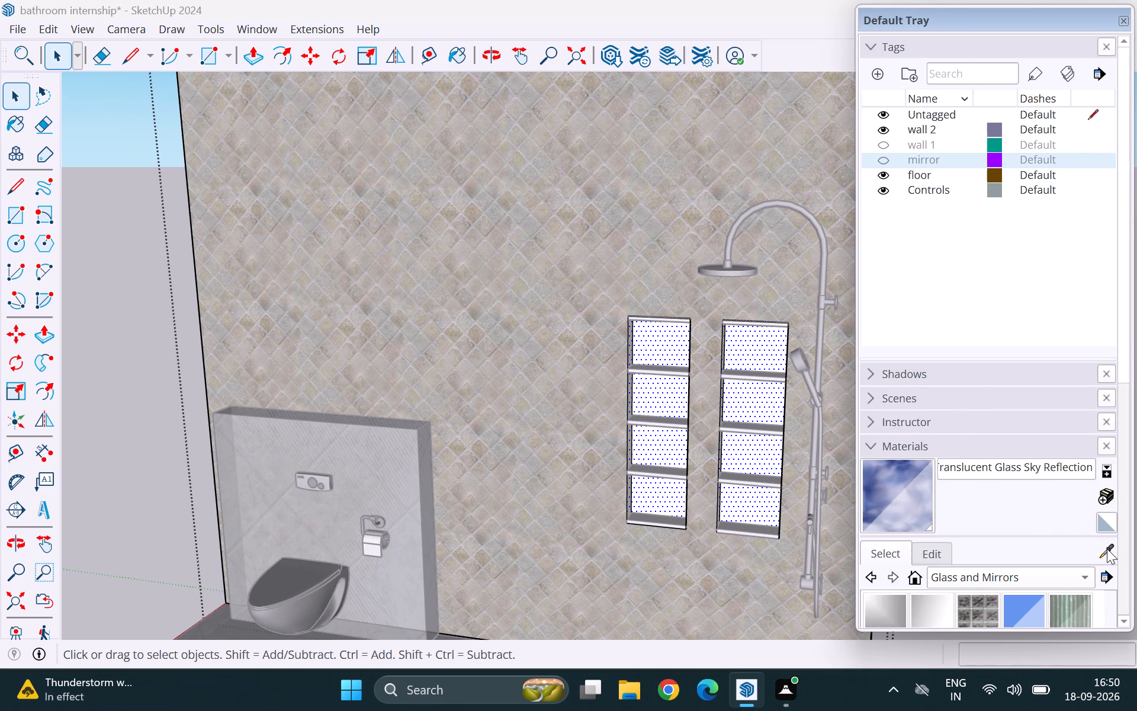
left_click(1107, 549)
left_click(393, 487)
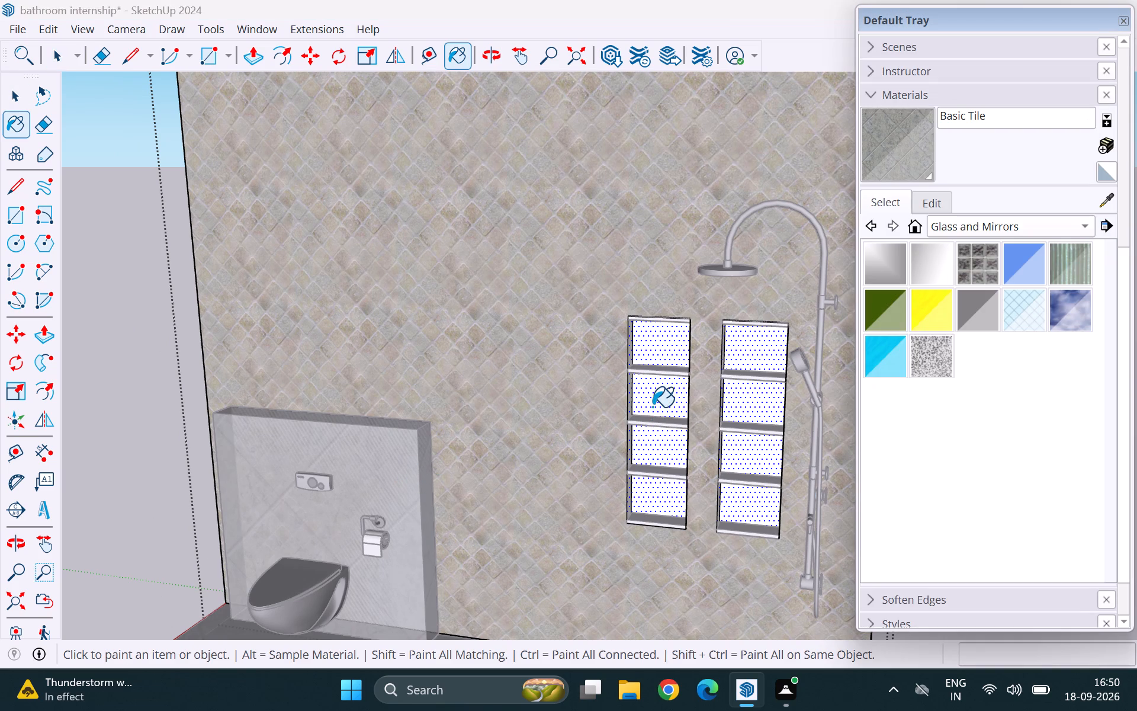
left_click(653, 407)
key("space")
scroll(654, 406, "down", 2)
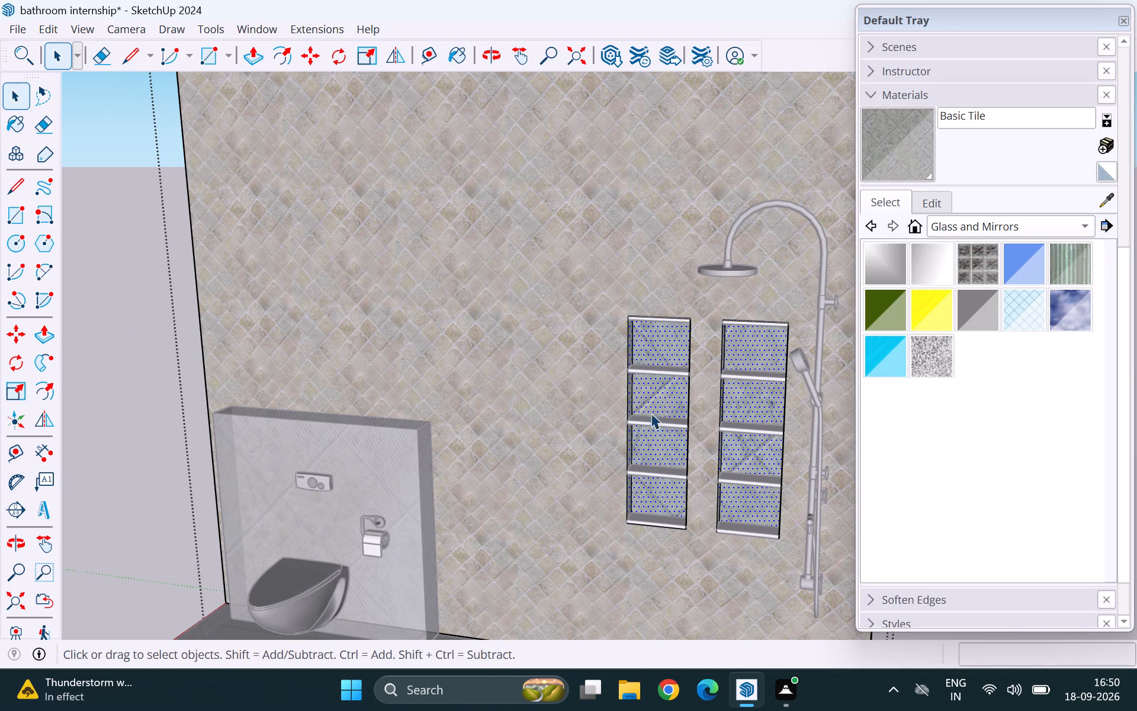
scroll(651, 413, "down", 14)
left_click(605, 175)
Make the mirror and wall 1 tags visible again.
middle_click_drag(531, 460, 718, 460)
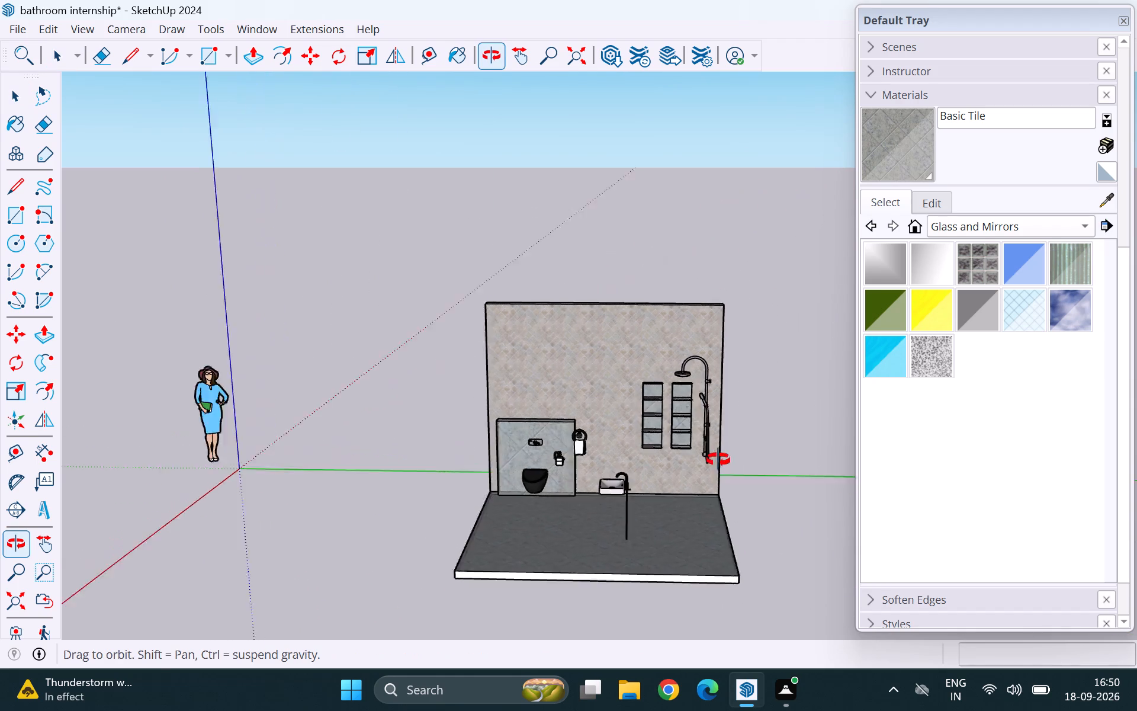
middle_click_drag(718, 460, 925, 457)
middle_click_drag(587, 485, 797, 501)
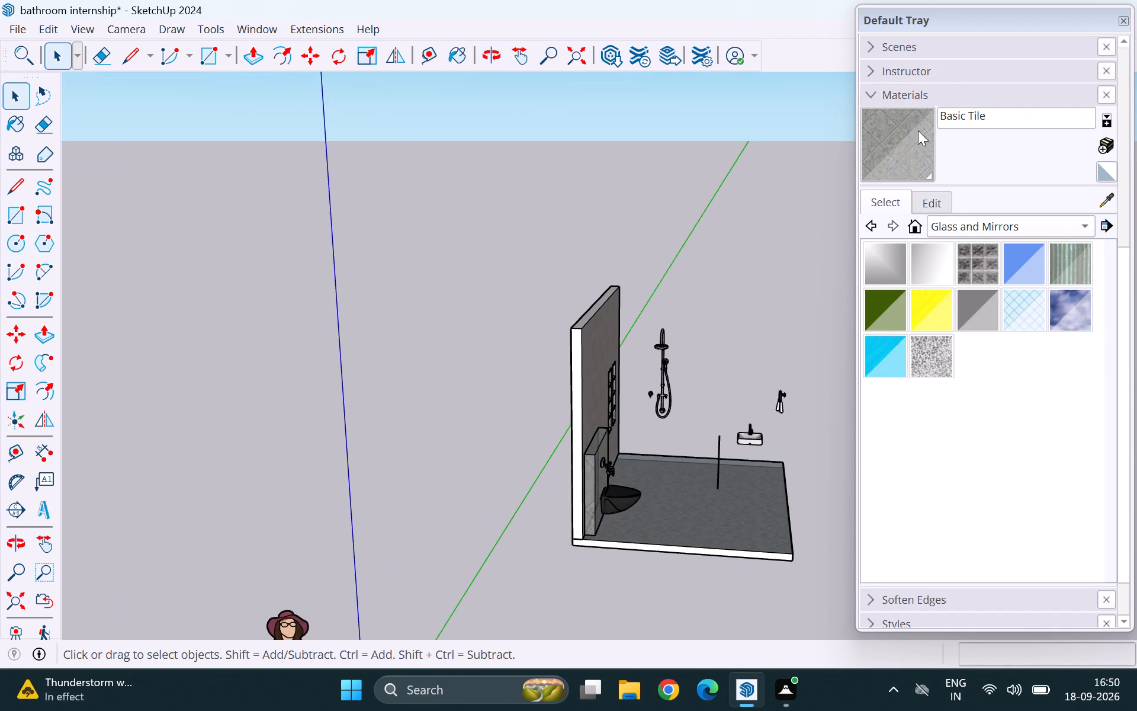
left_click(910, 98)
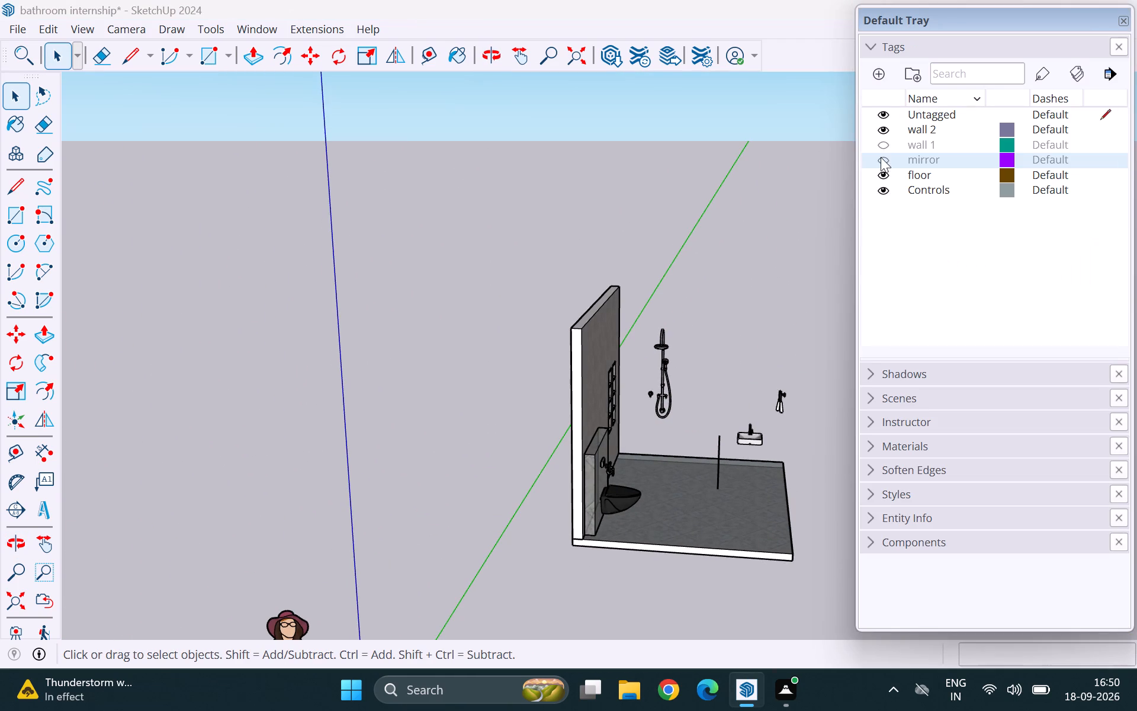
left_click(881, 163)
left_click(883, 145)
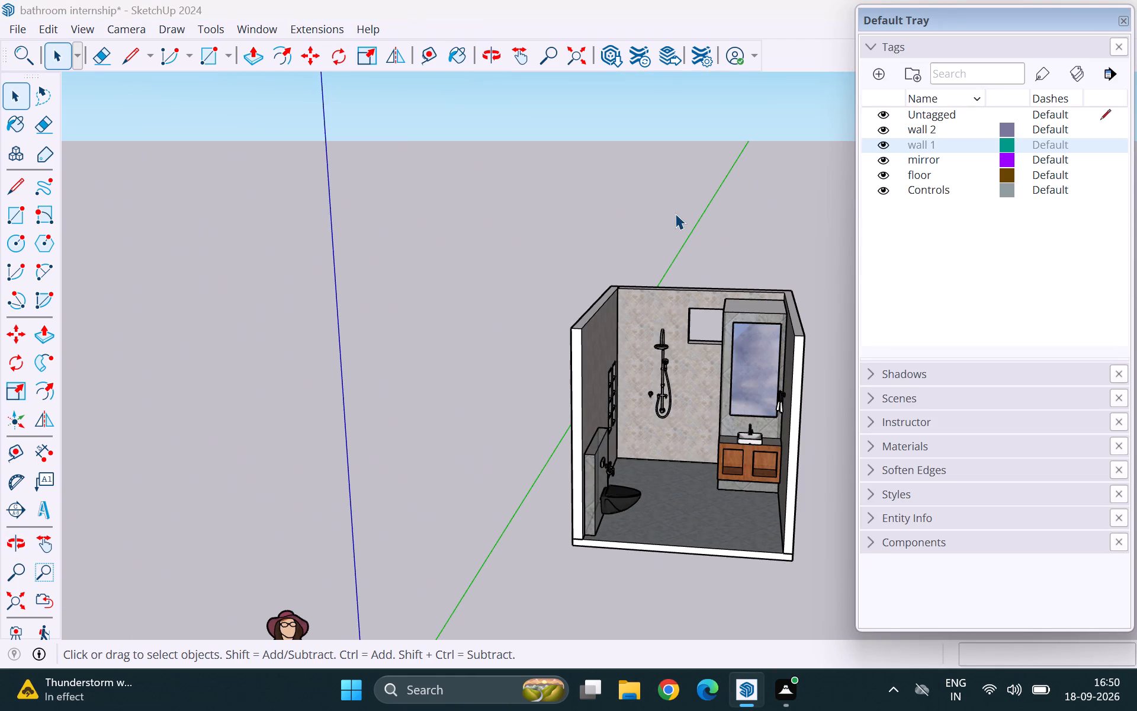
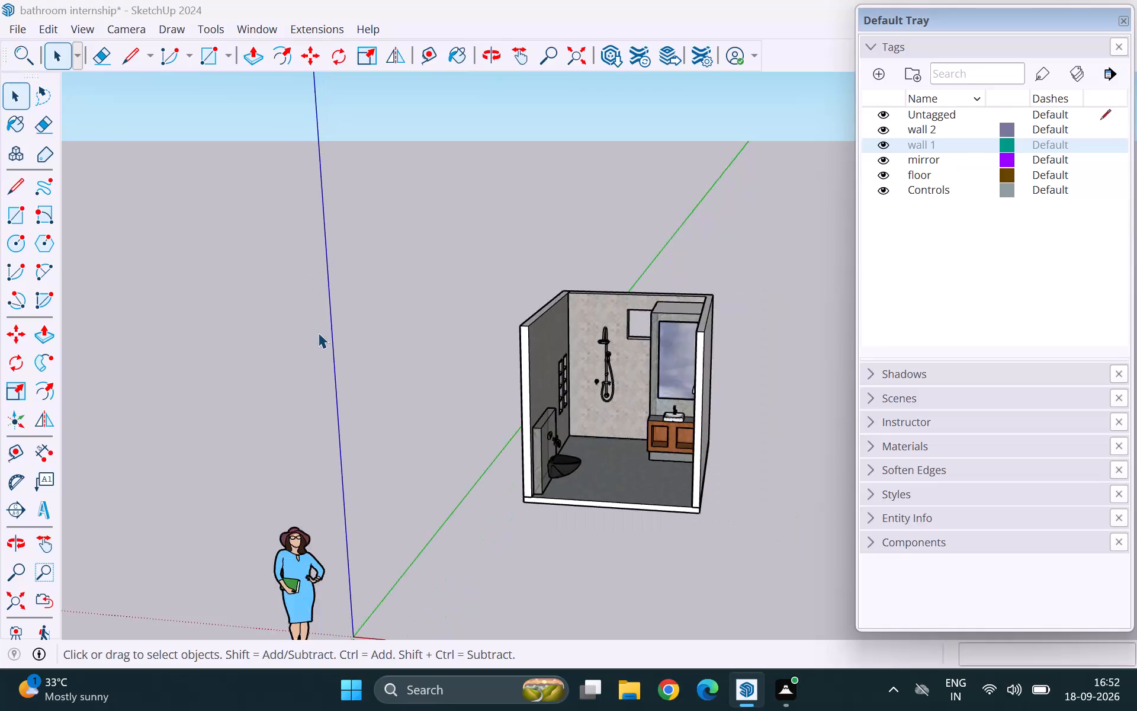
Examine the bathroom interior through its open side from several angles, including the window opening in the shower wall.
middle_click_drag(375, 452, 493, 482)
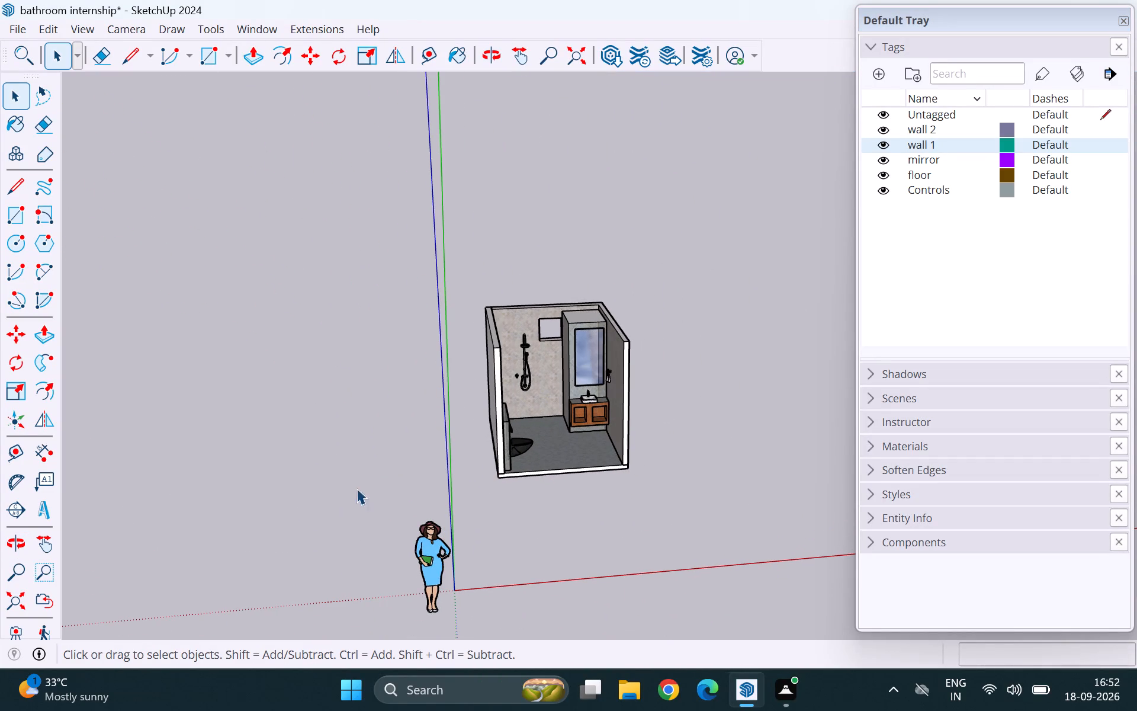
scroll(506, 373, "up", 7)
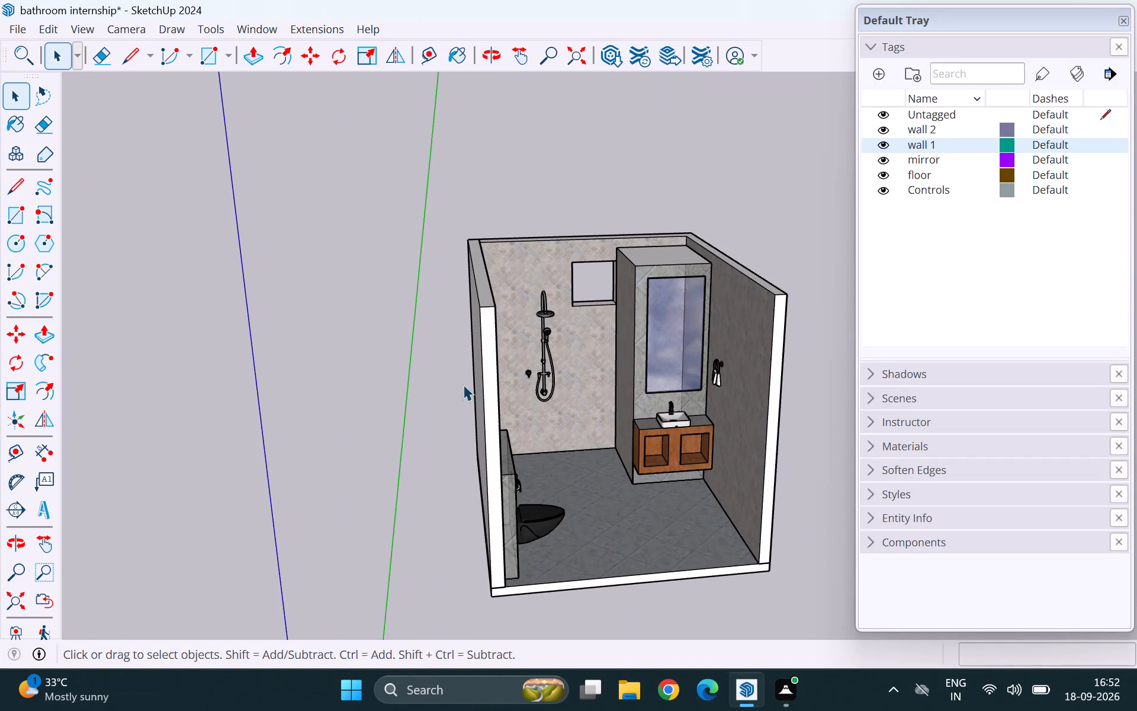
scroll(439, 388, "down", 5)
middle_click_drag(544, 434, 428, 469)
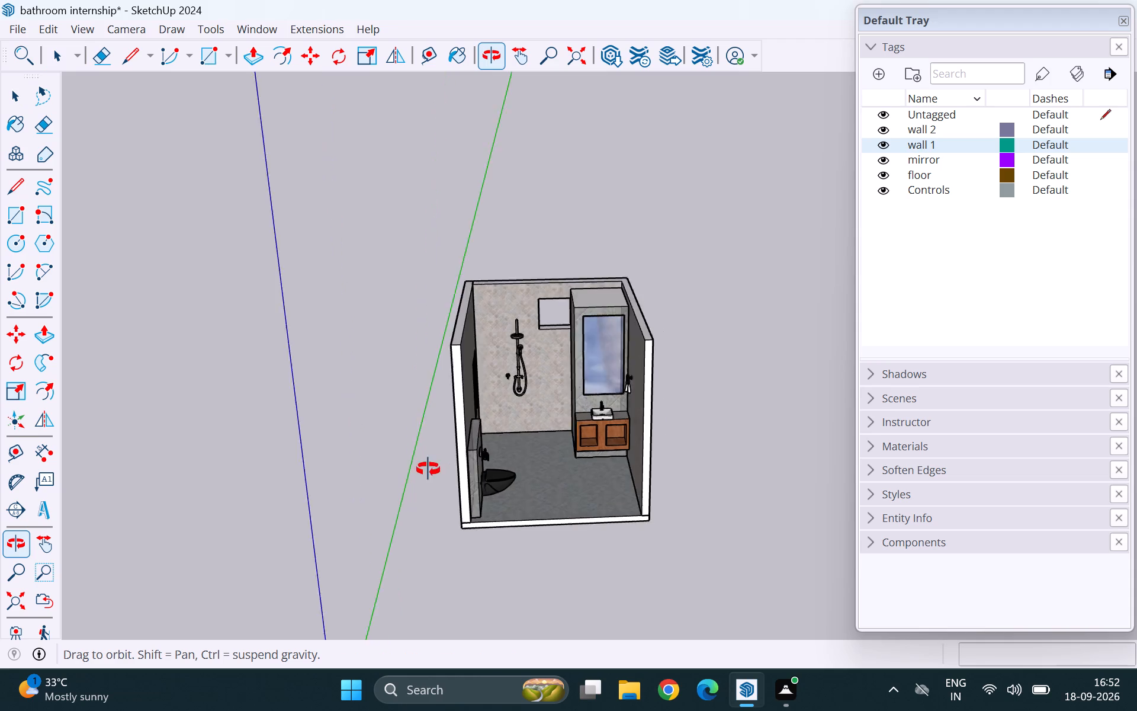
middle_click_drag(428, 469, 538, 391)
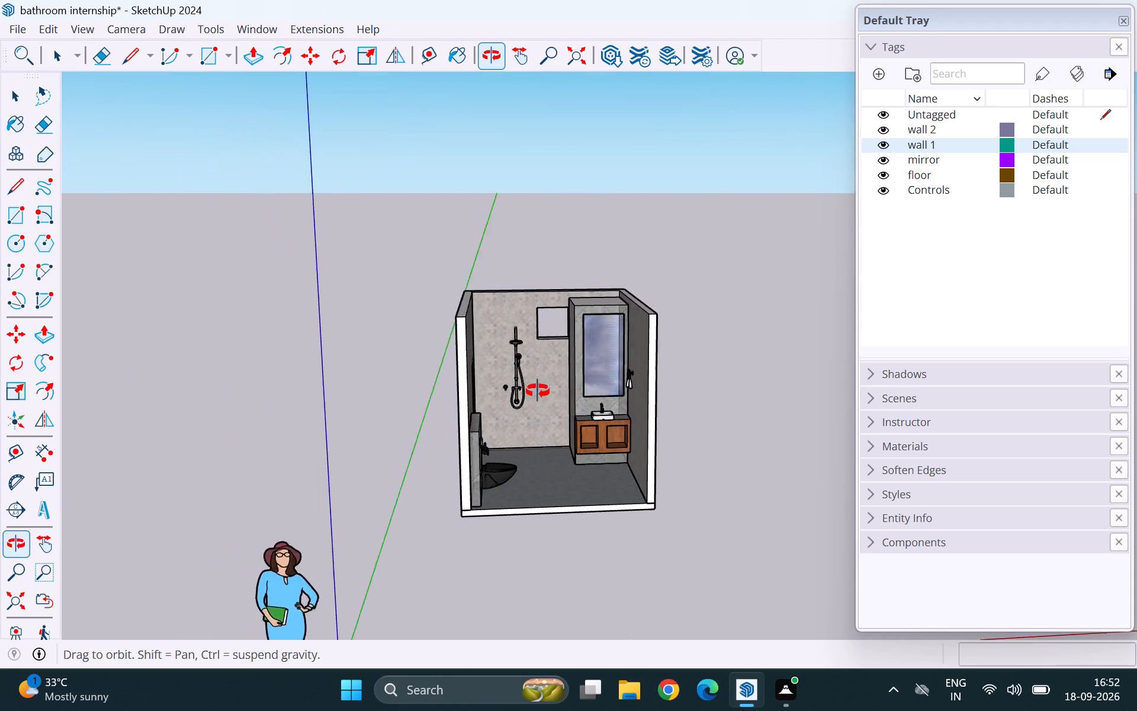
middle_click_drag(538, 391, 576, 398)
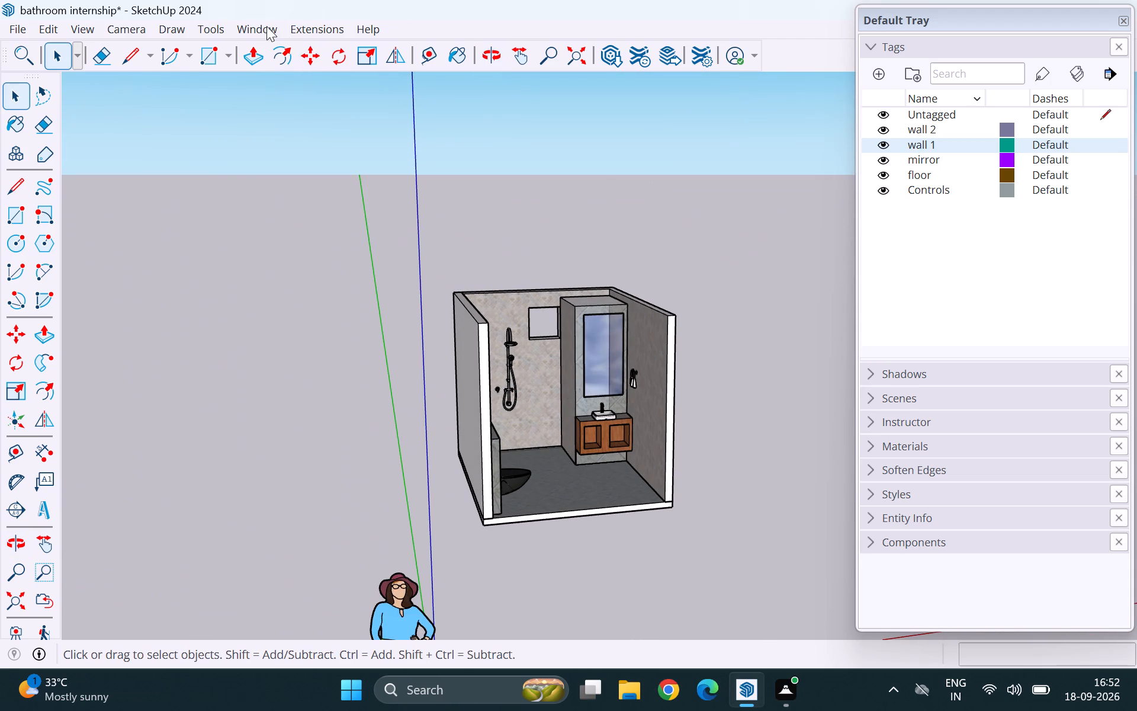
Open 3D Warehouse and search its models for "ventilator".
left_click(266, 26)
left_click(306, 168)
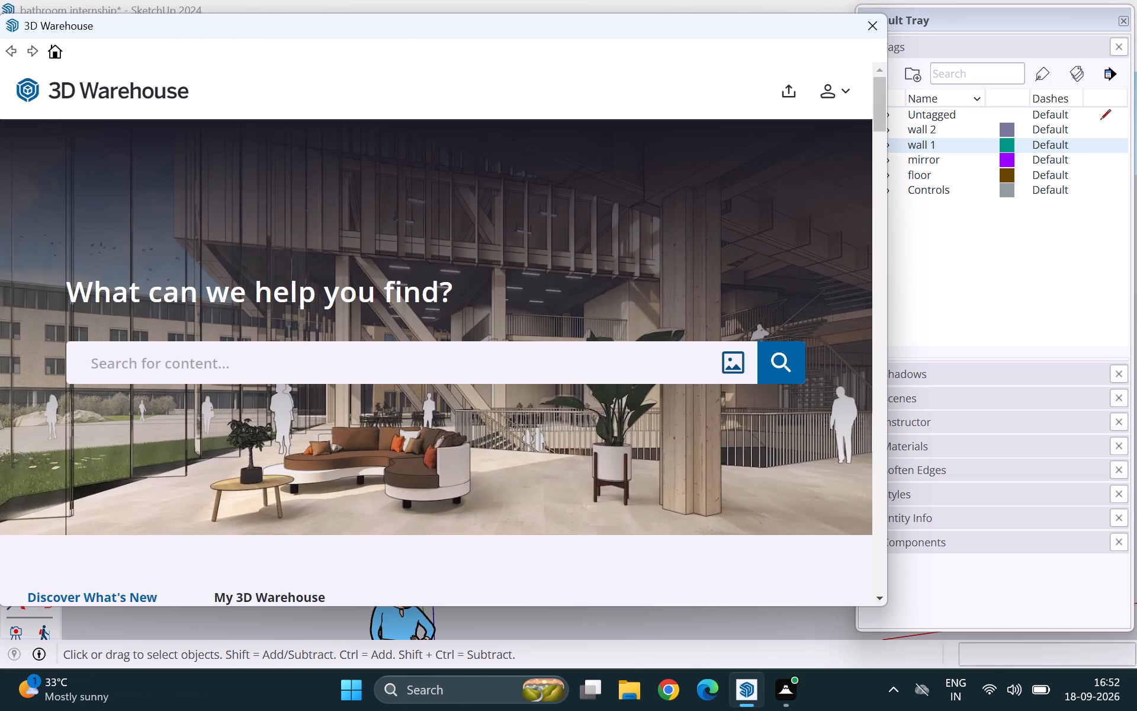
left_click(291, 366)
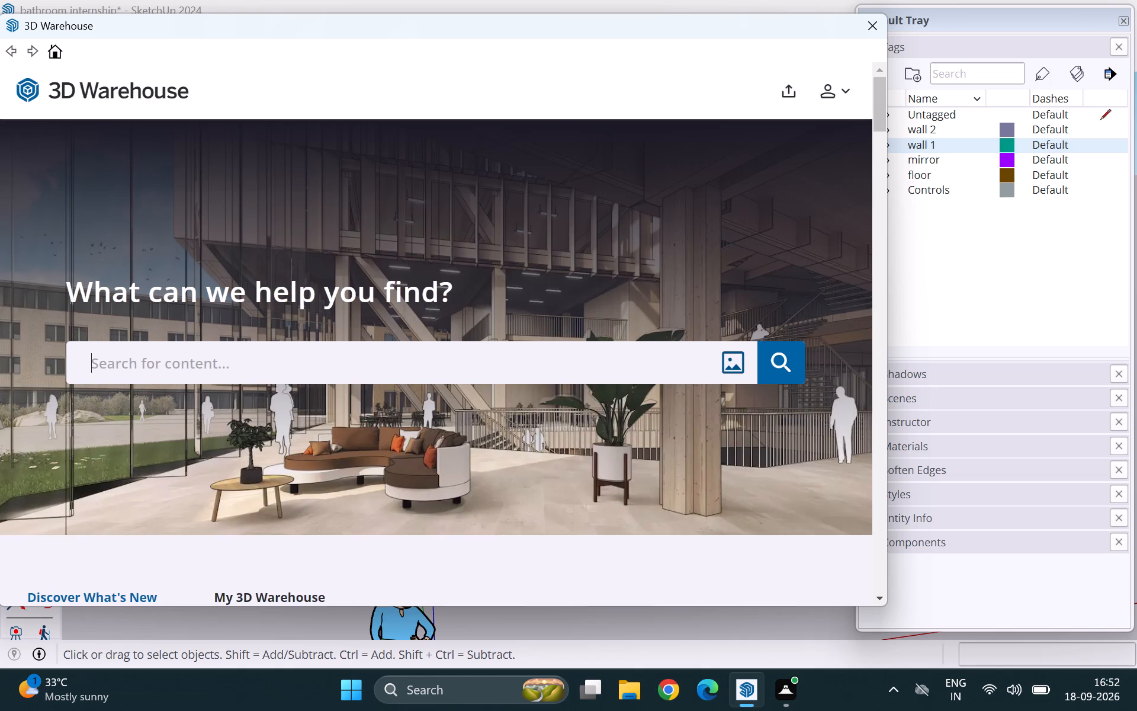
type("ventila")
type("tor")
key("Return")
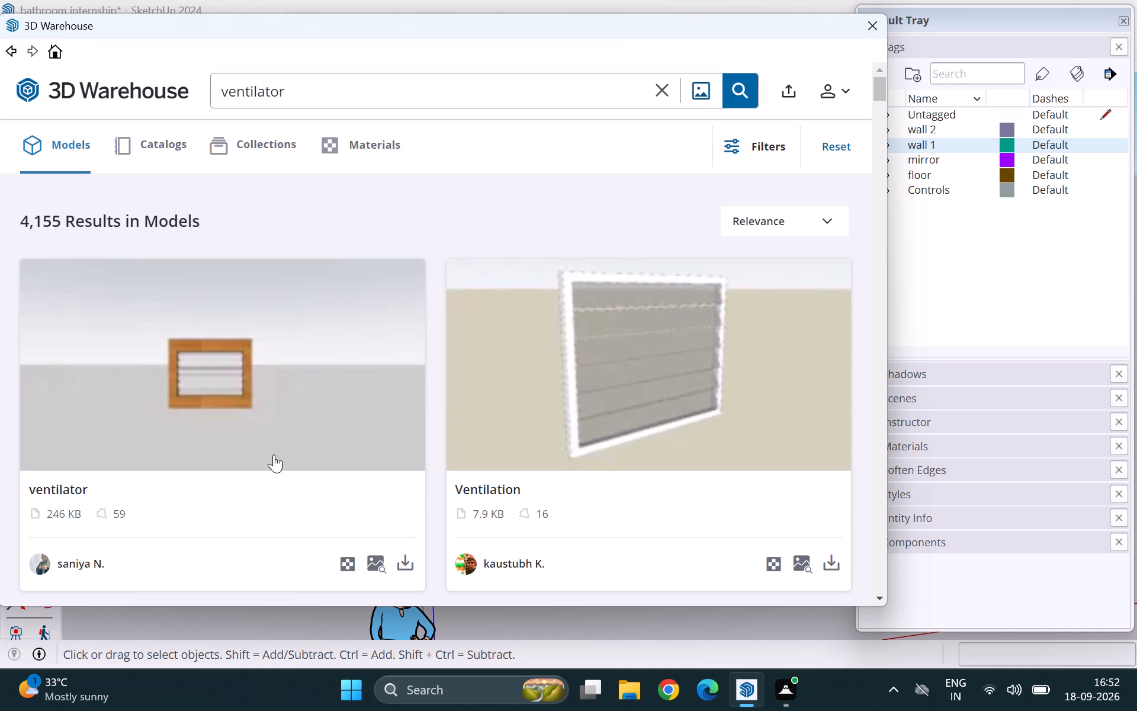
Browse the ventilator models for one that suits the bathroom's wall opening.
scroll(602, 386, "down", 5)
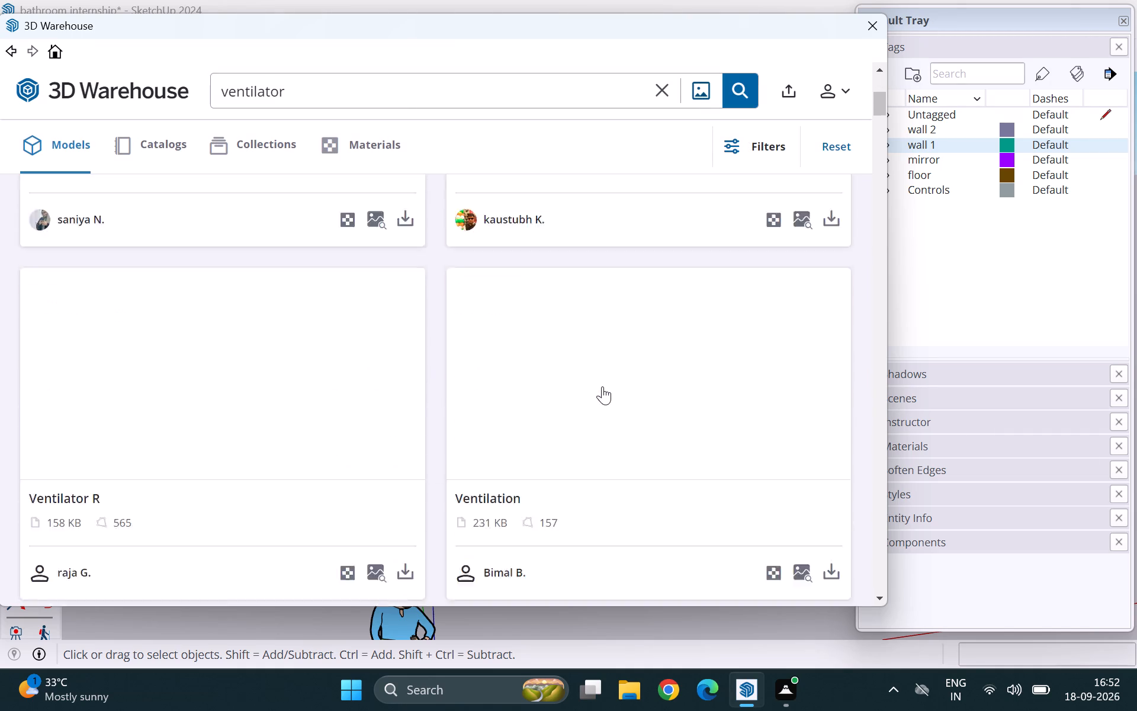
scroll(574, 385, "down", 1)
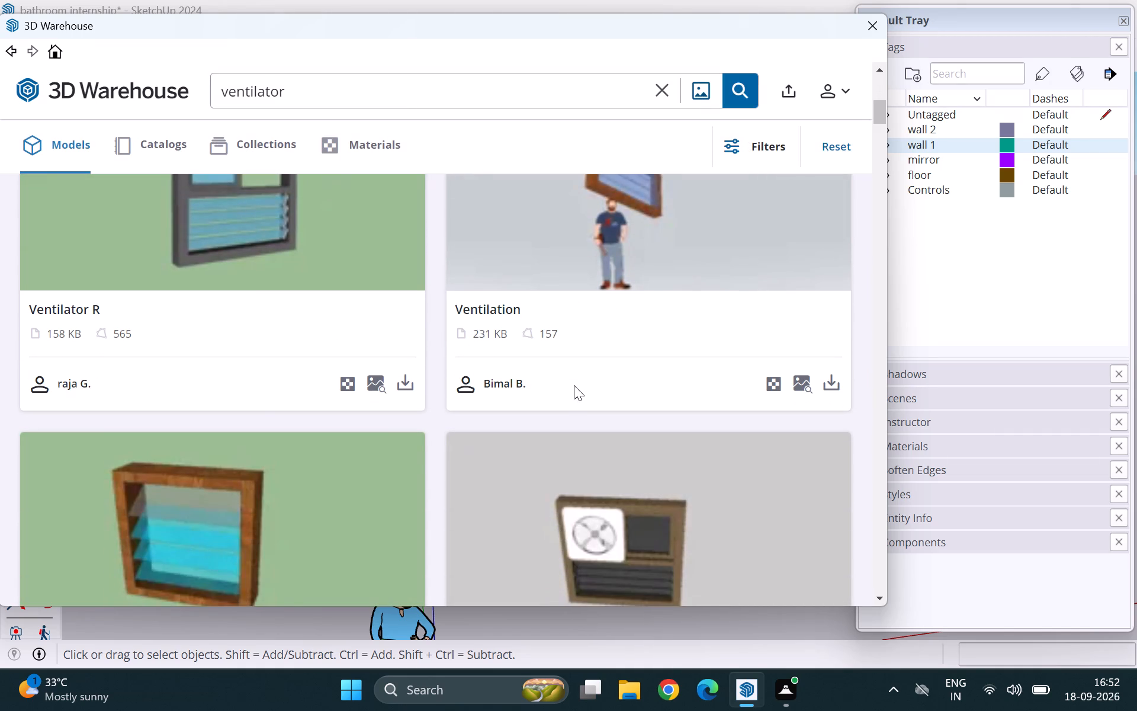
scroll(575, 386, "down", 3)
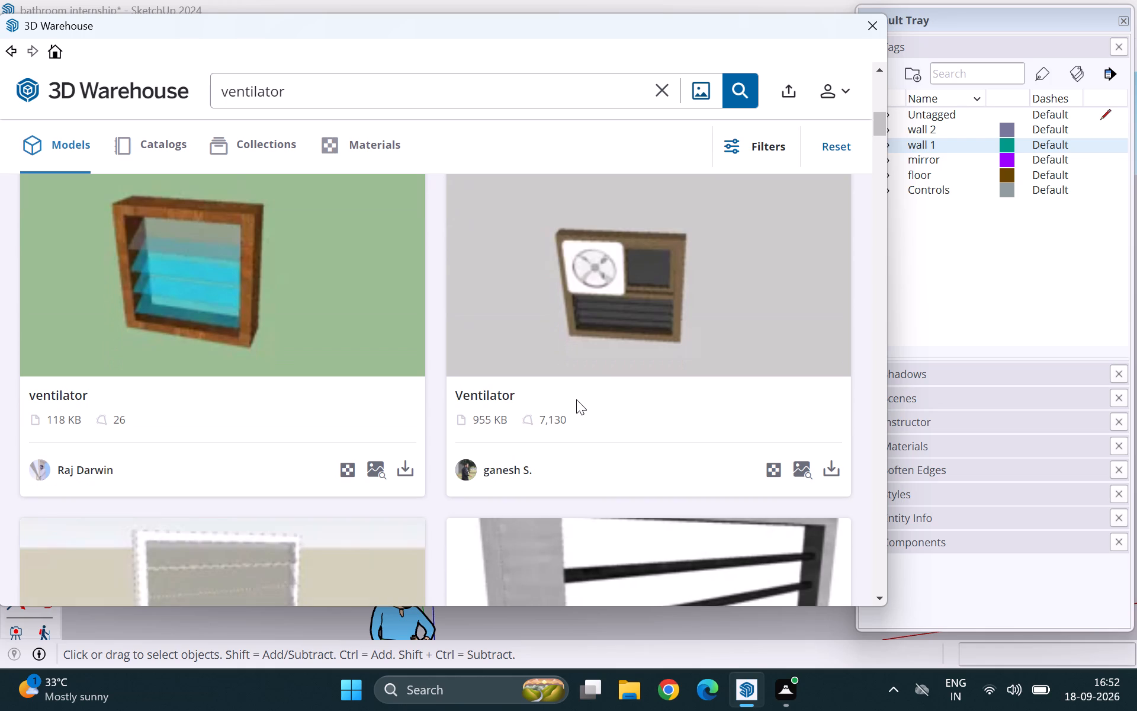
scroll(576, 399, "down", 2)
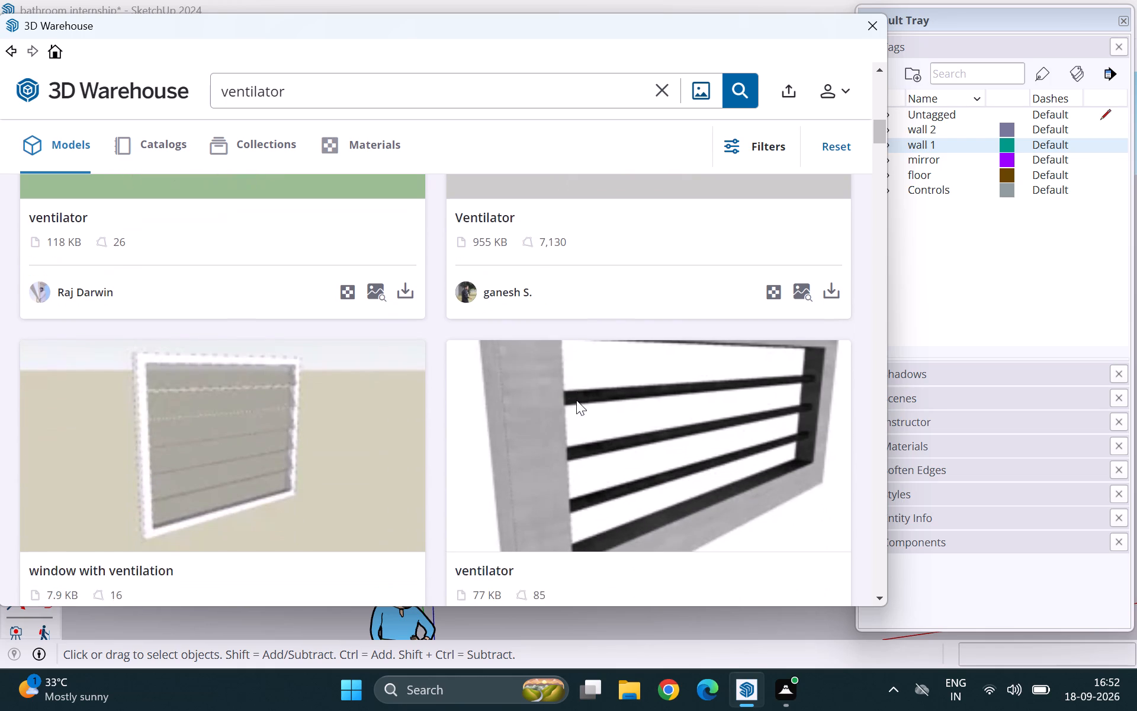
scroll(576, 400, "down", 9)
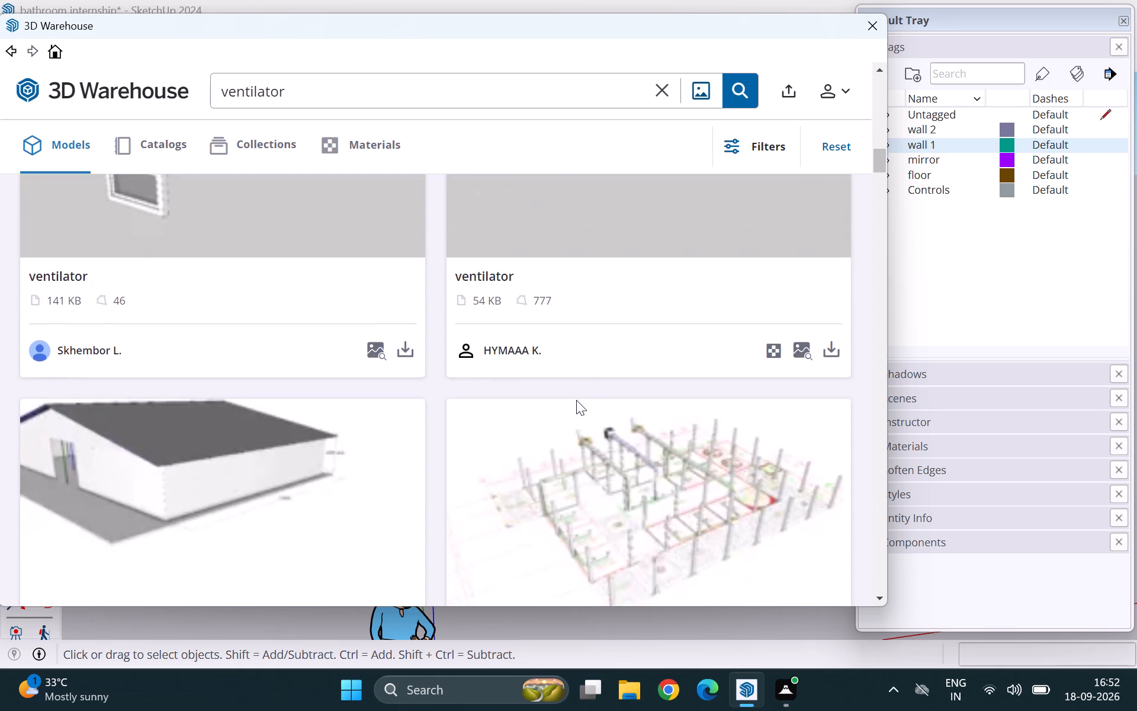
scroll(576, 400, "down", 6)
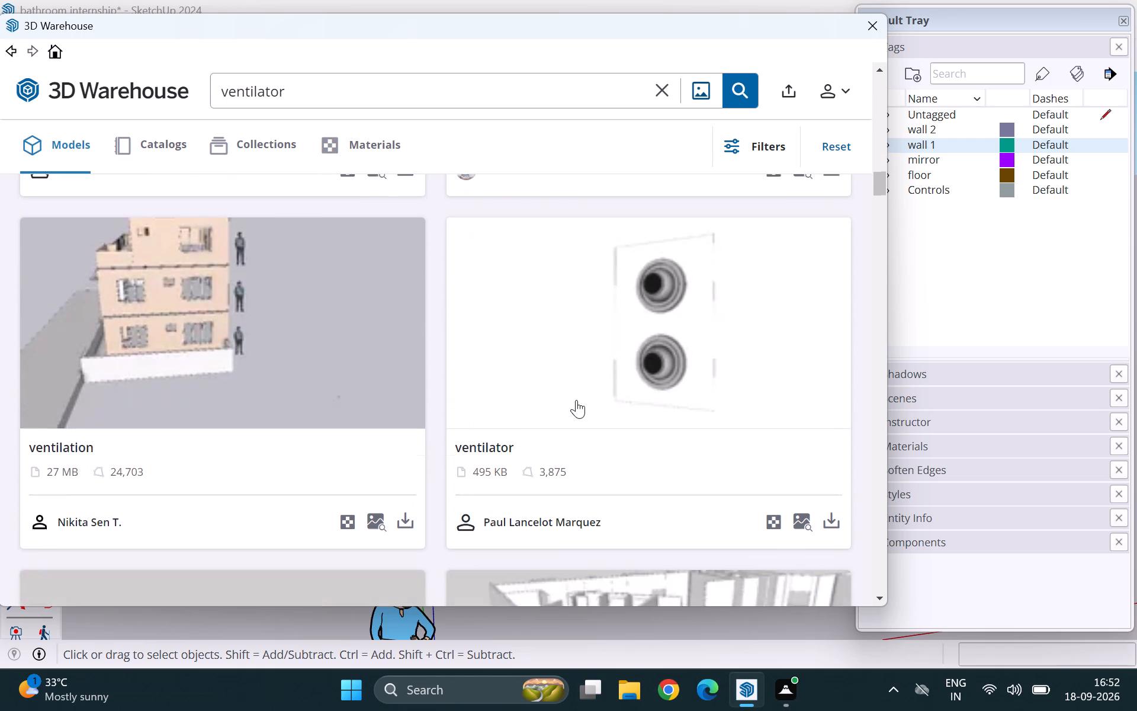
scroll(576, 400, "down", 5)
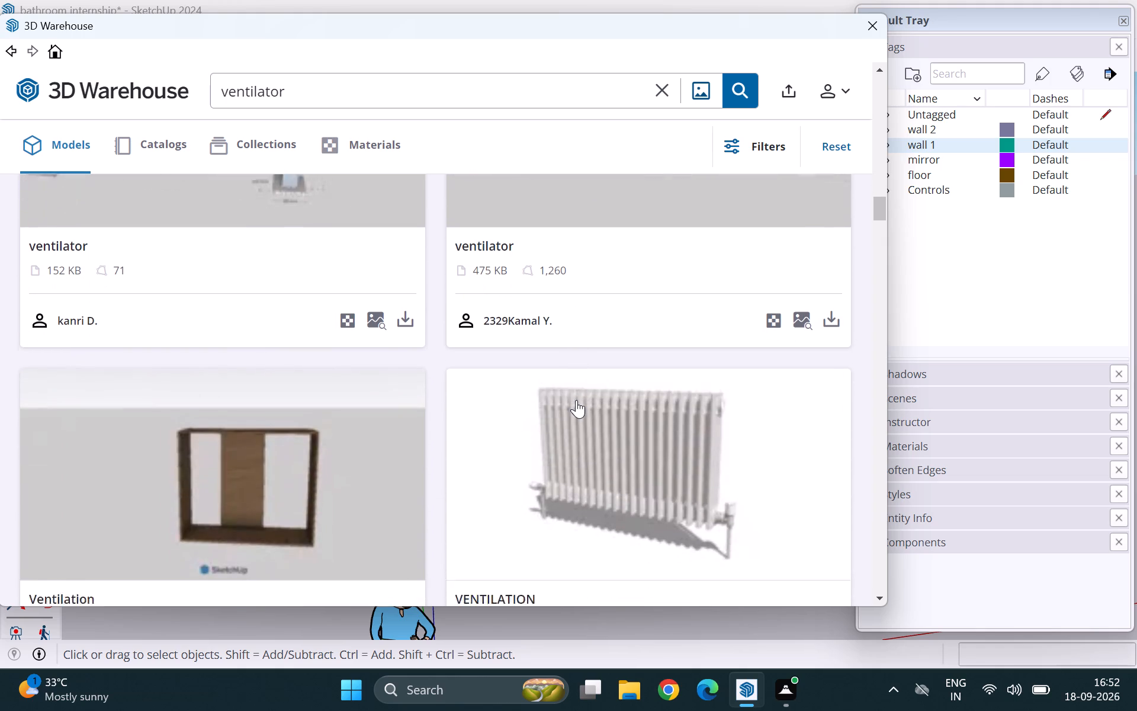
scroll(576, 400, "down", 5)
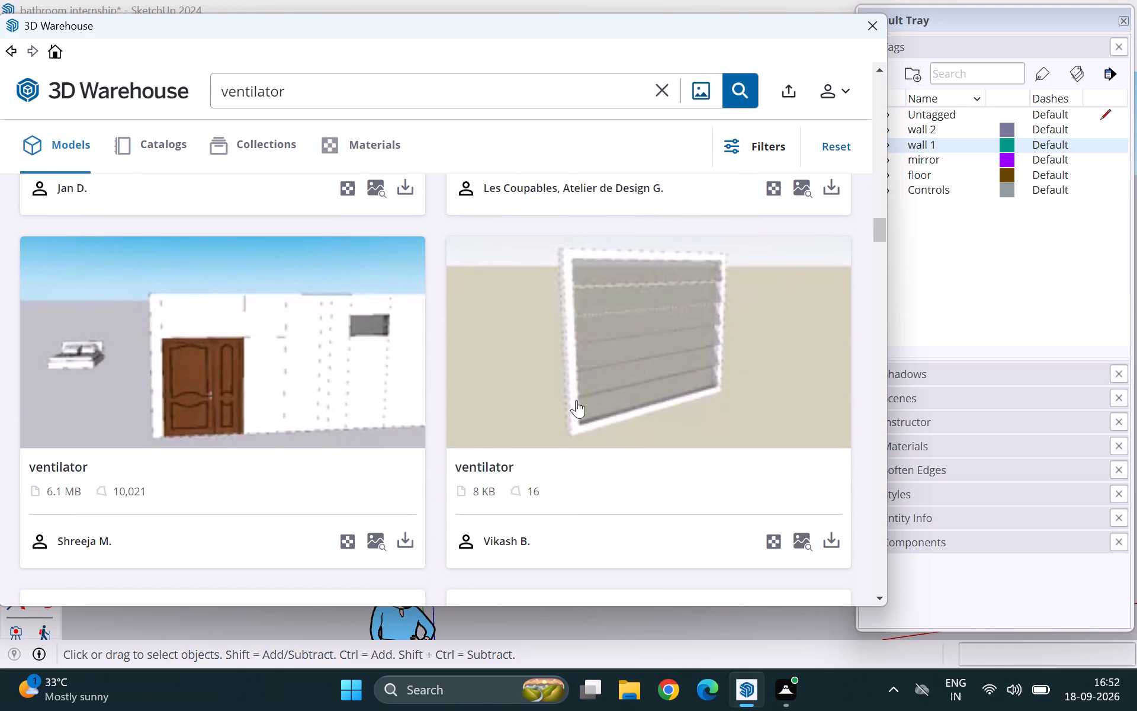
scroll(576, 400, "down", 3)
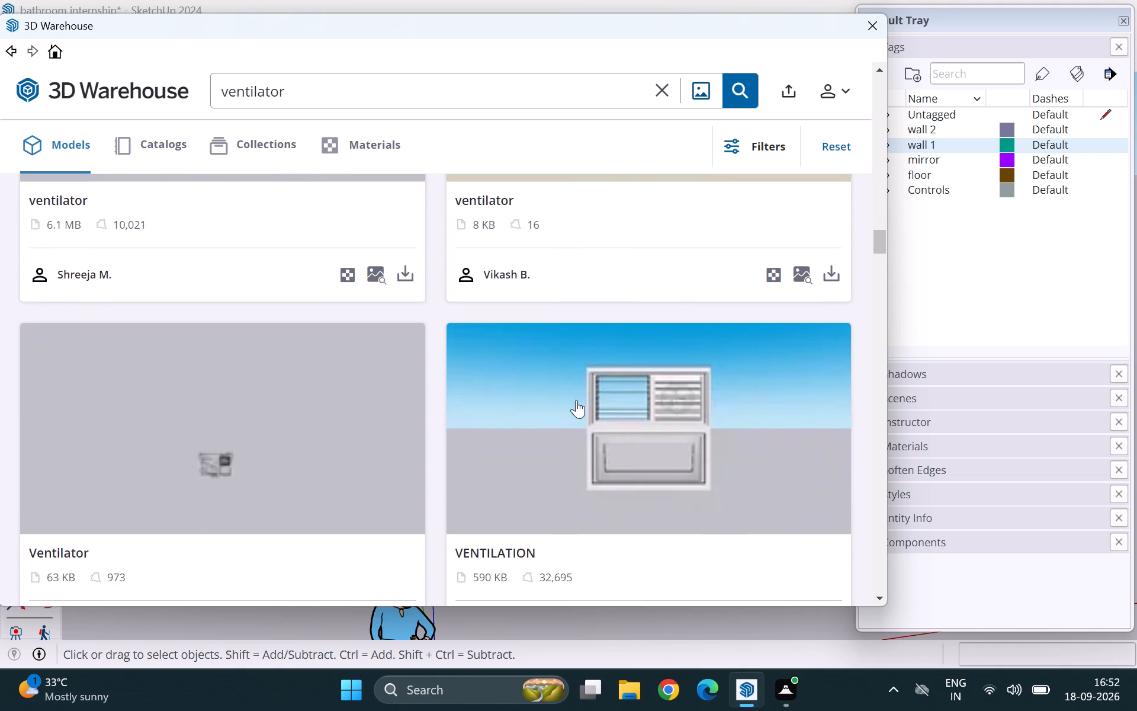
scroll(576, 400, "down", 10)
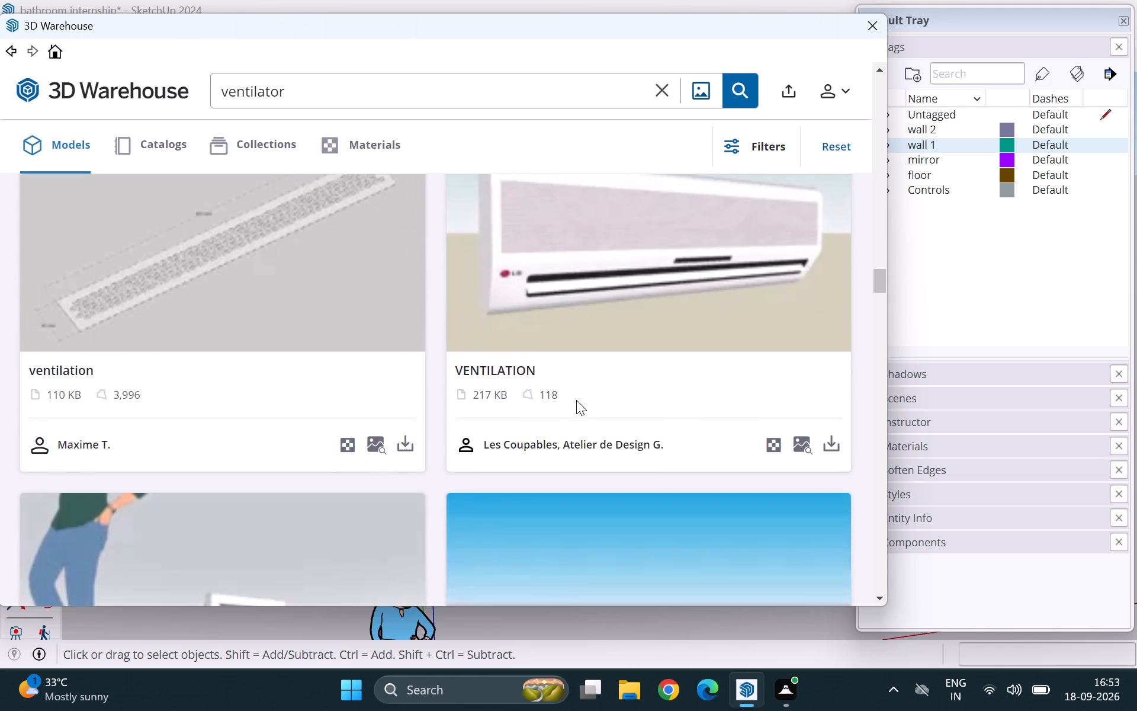
scroll(576, 400, "down", 9)
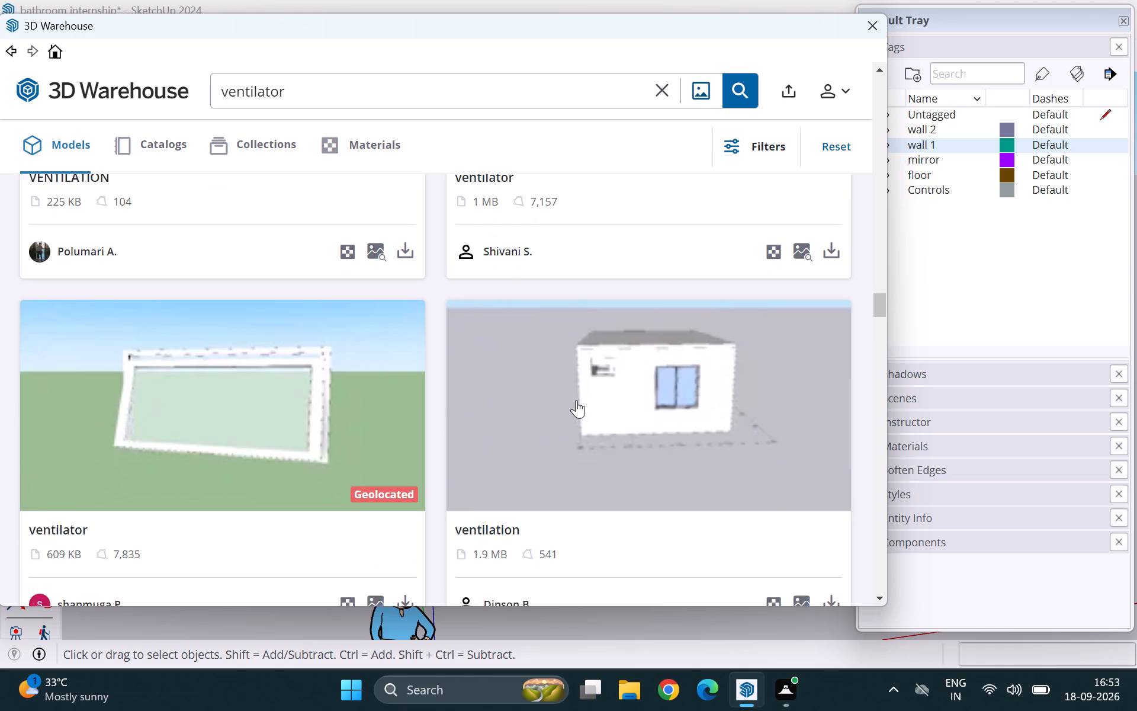
scroll(576, 400, "down", 5)
scroll(576, 400, "up", 2)
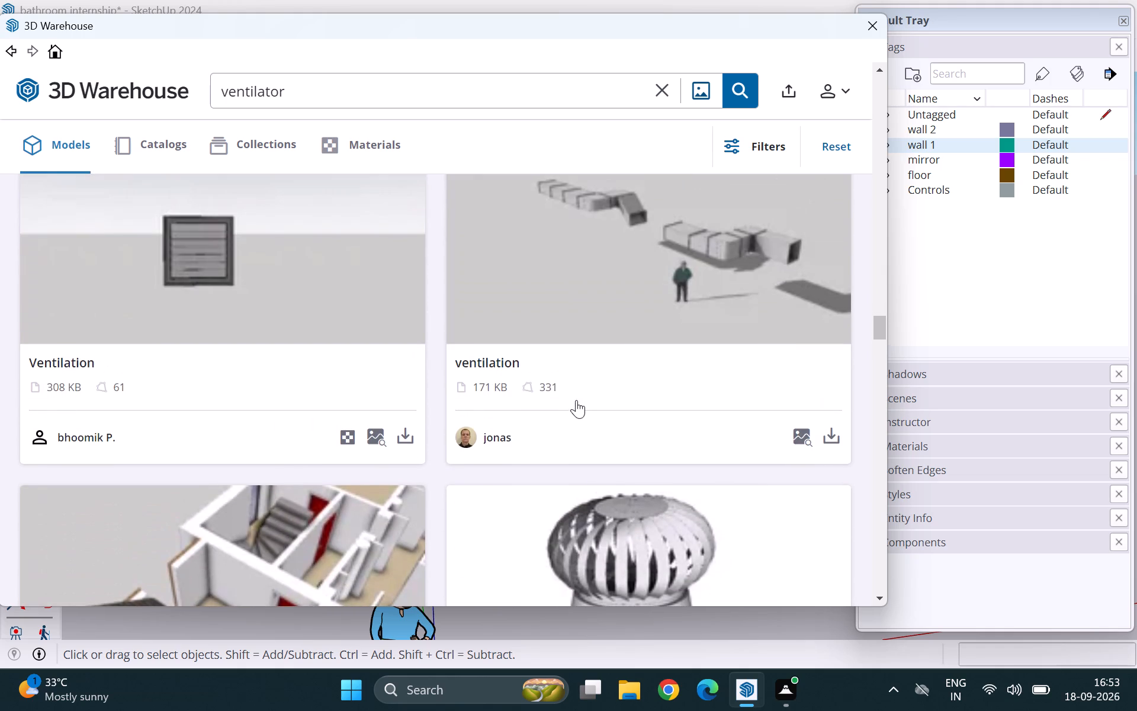
scroll(576, 400, "down", 9)
scroll(576, 400, "up", 2)
scroll(576, 400, "down", 6)
scroll(576, 400, "up", 3)
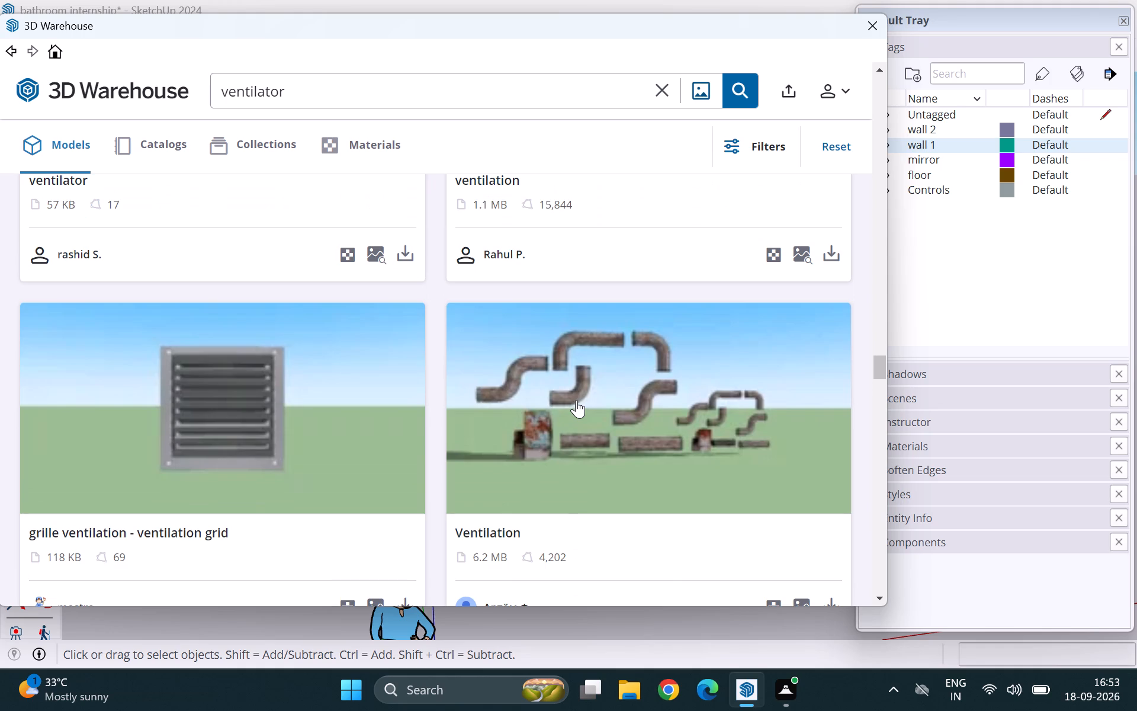
scroll(576, 400, "down", 10)
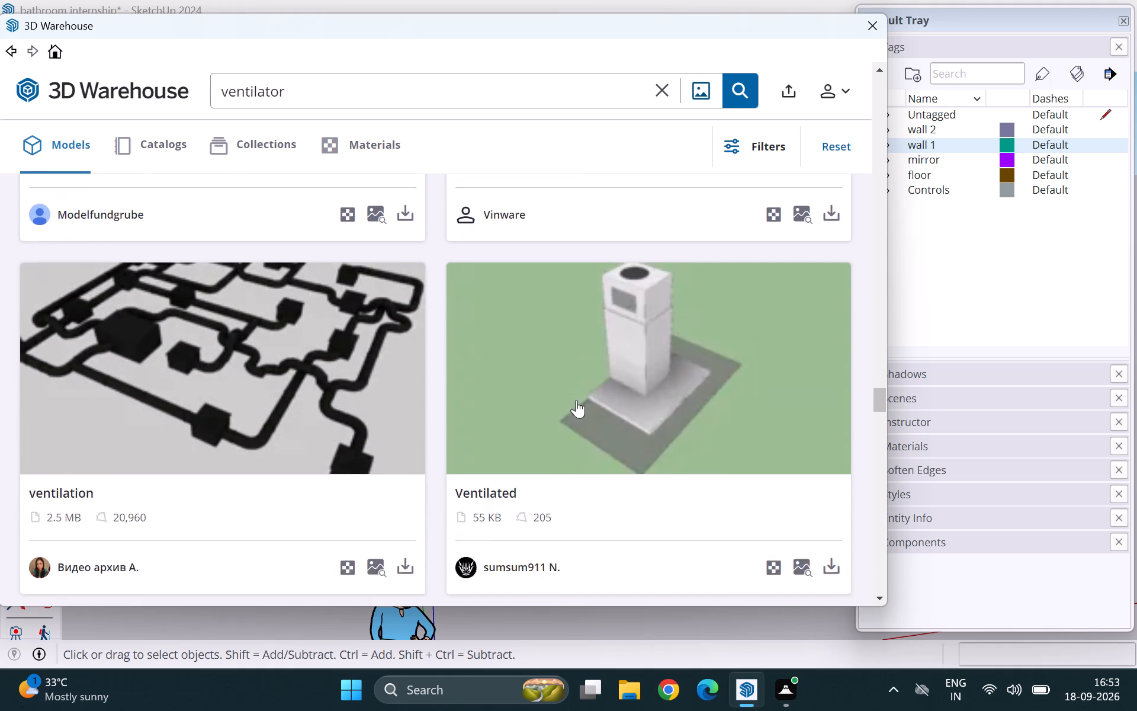
scroll(576, 400, "down", 8)
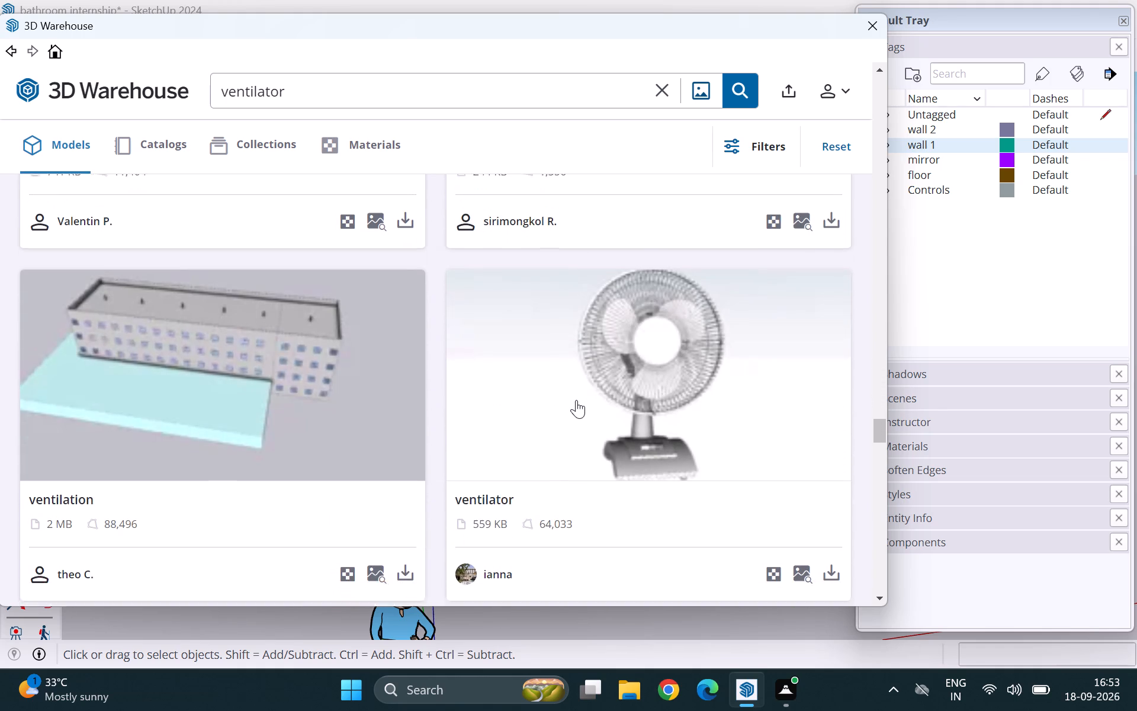
scroll(576, 400, "down", 10)
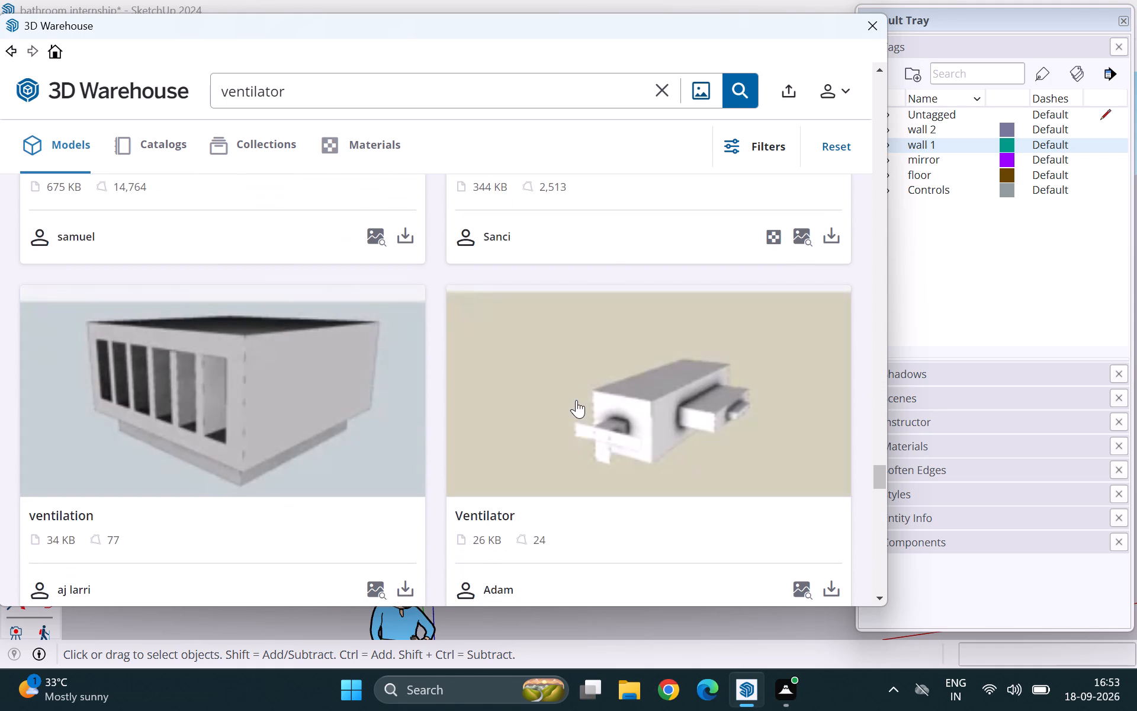
scroll(576, 400, "down", 8)
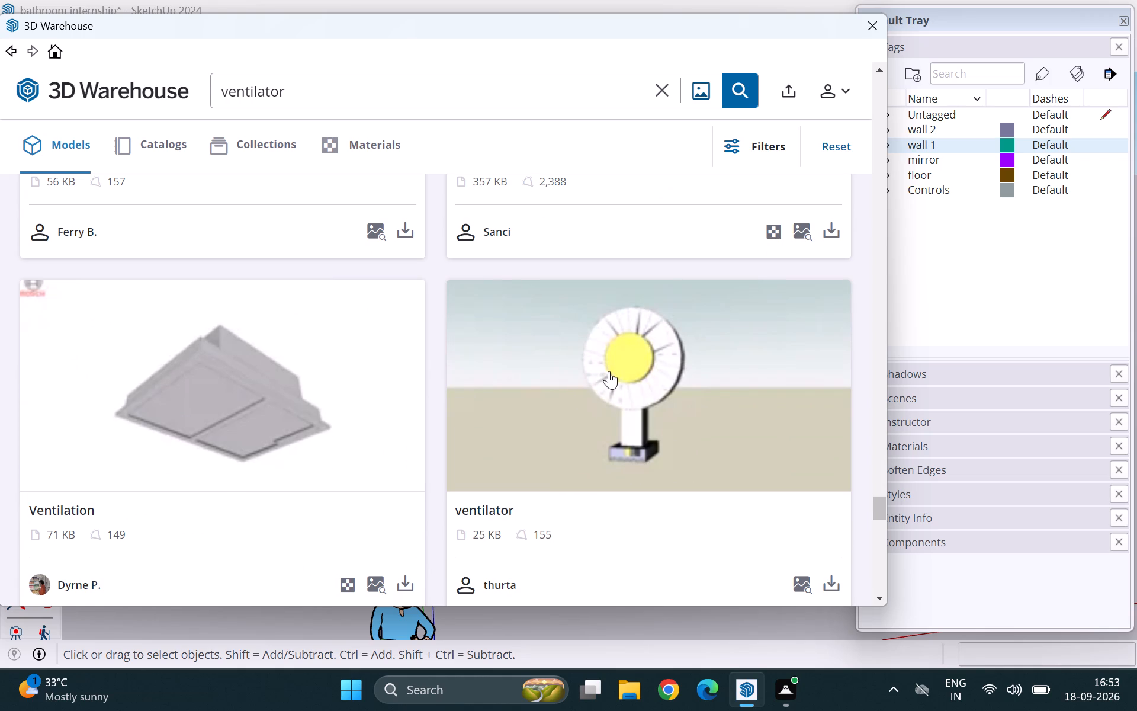
scroll(609, 376, "down", 7)
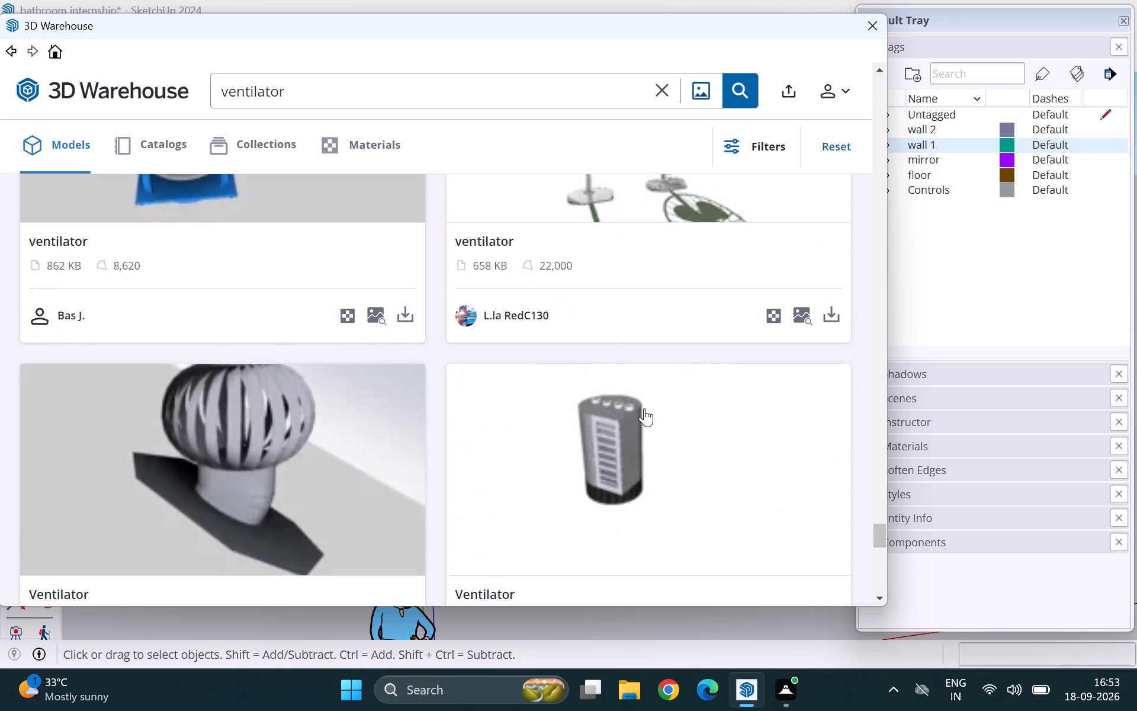
scroll(642, 409, "down", 9)
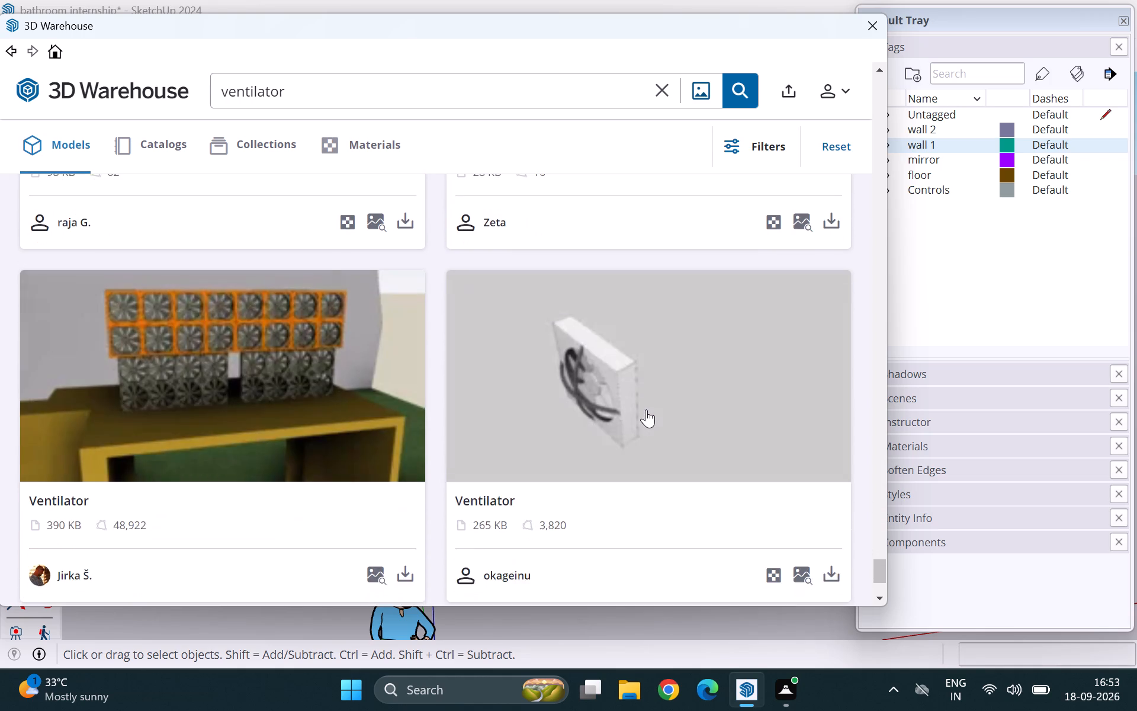
scroll(646, 409, "up", 17)
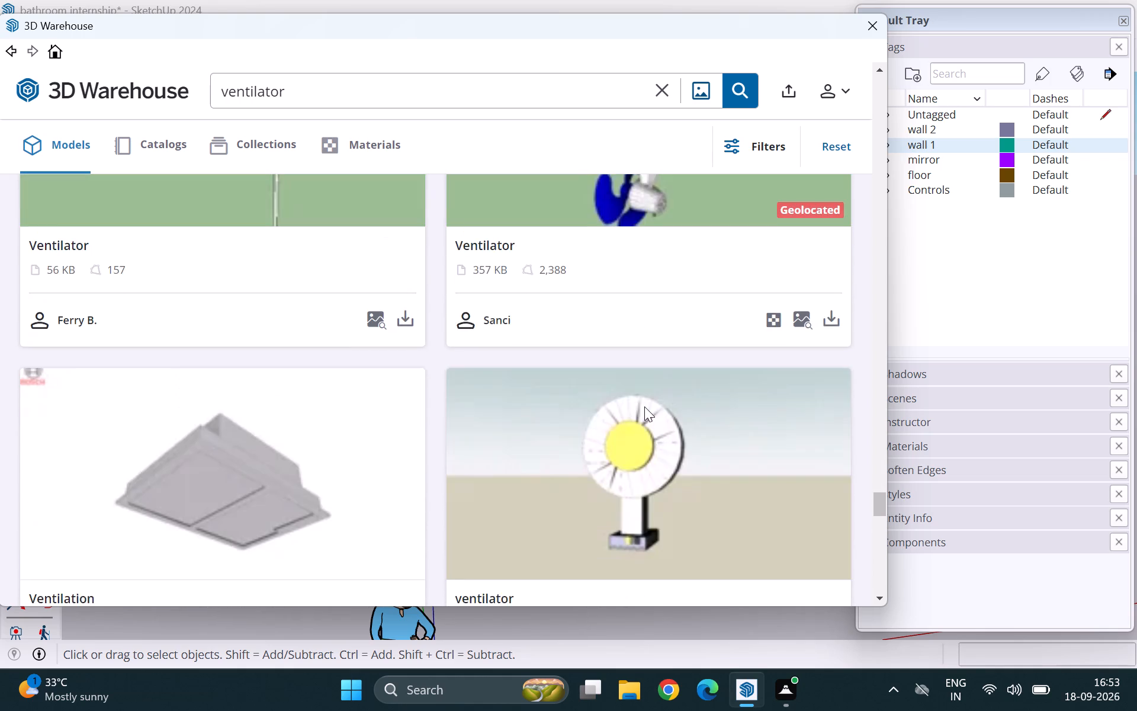
scroll(644, 406, "up", 19)
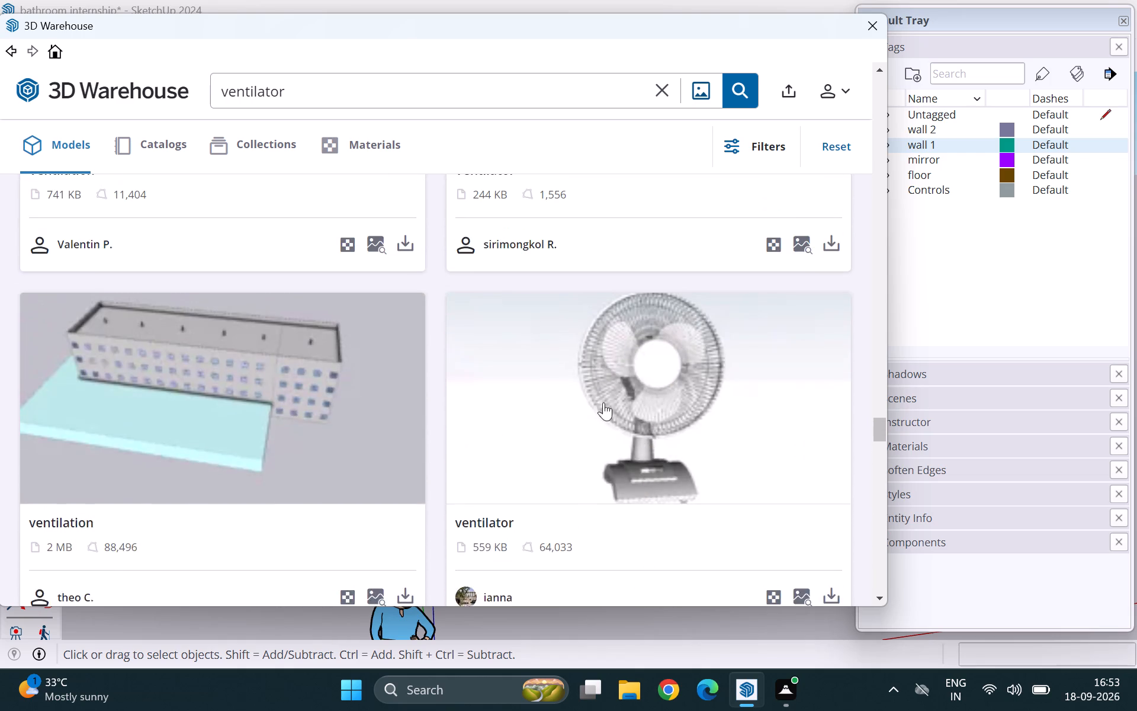
scroll(462, 372, "up", 16)
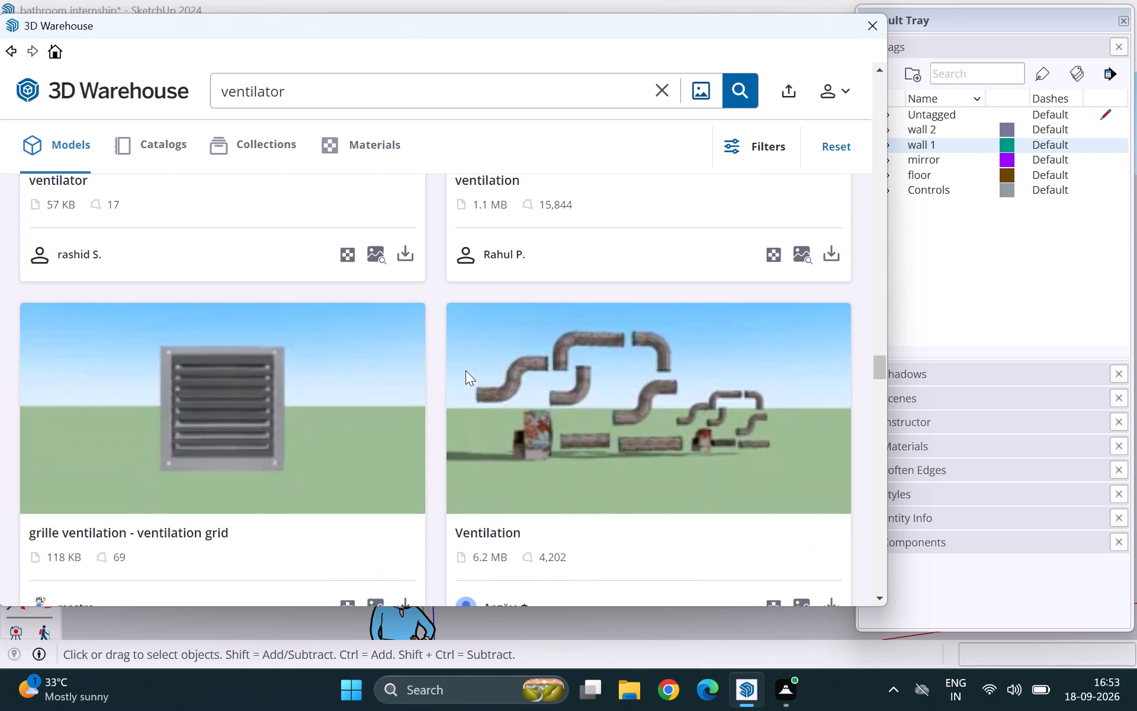
Download the "grille ventilation - ventilation grid" model into the scene and place it outside the bathroom's toilet-side wall.
scroll(465, 370, "down", 1)
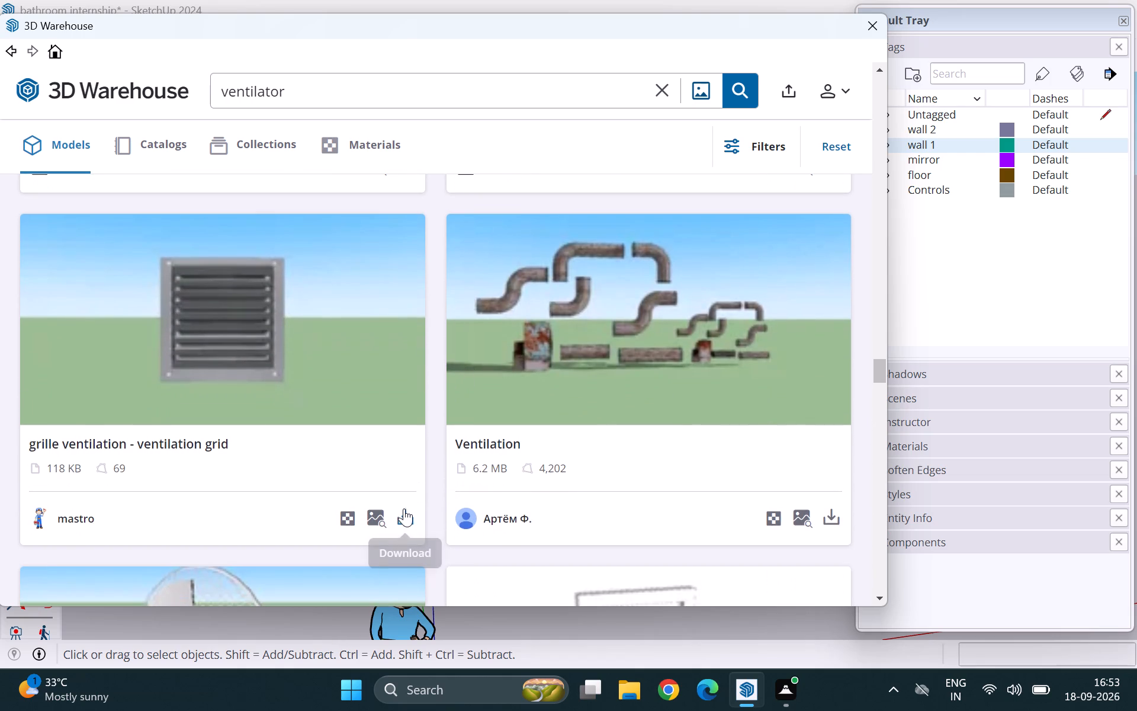
left_click(403, 510)
left_click(399, 335)
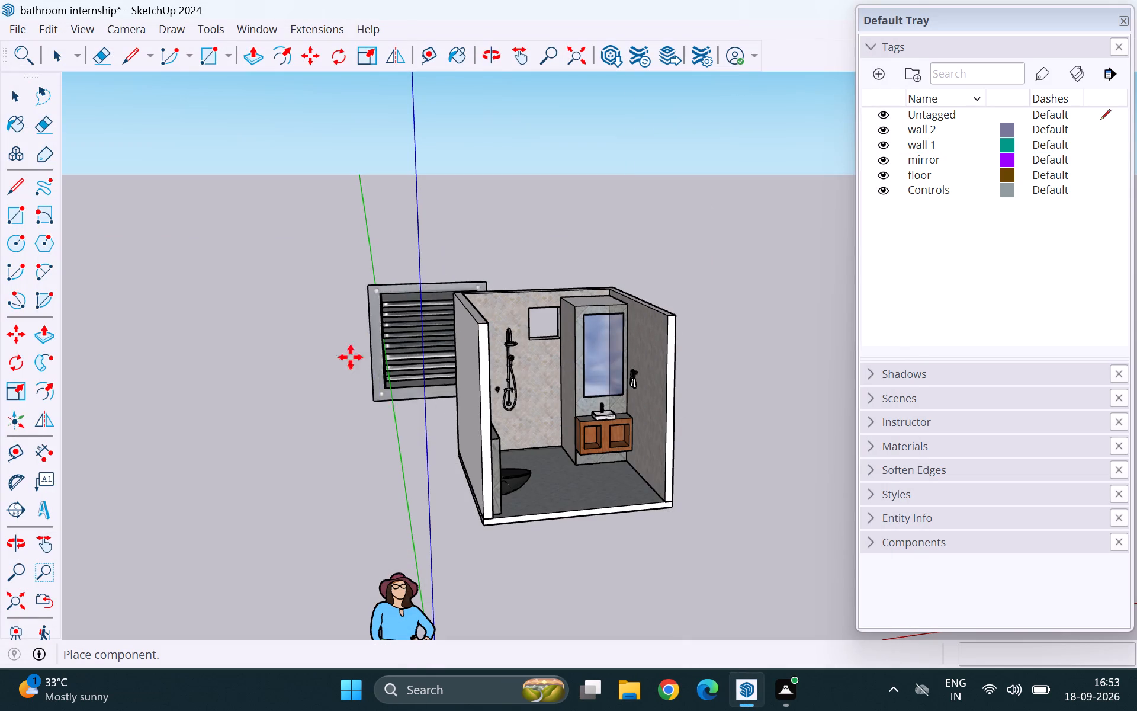
left_click(265, 374)
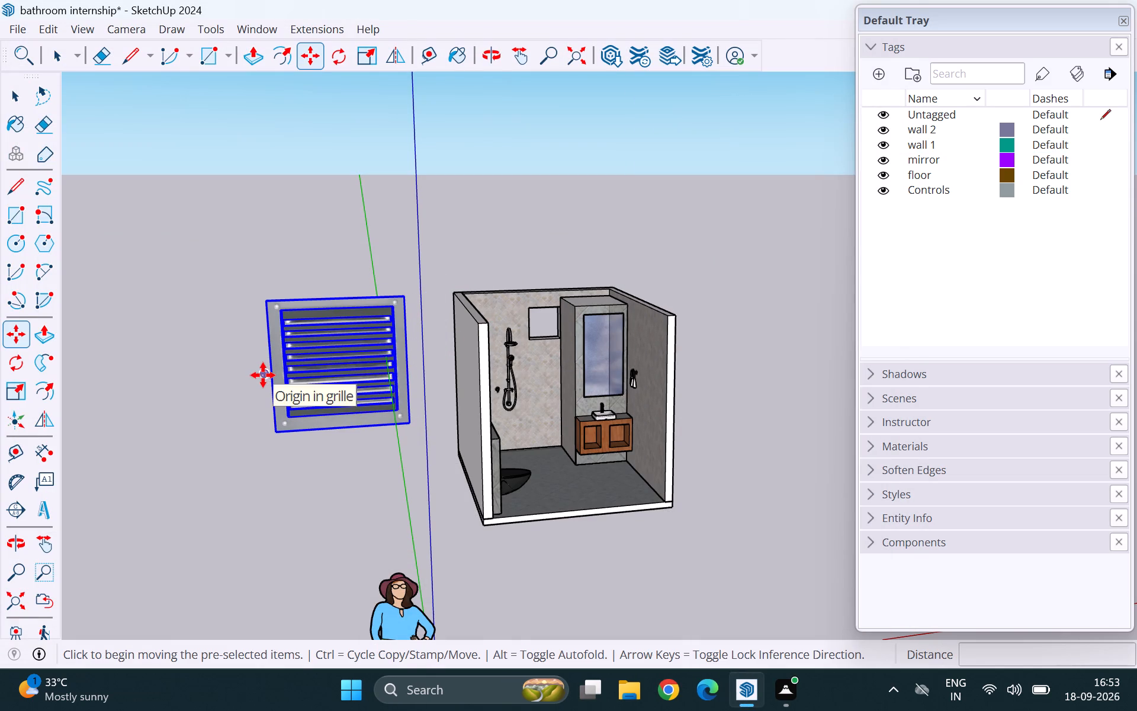
key("space")
left_click(249, 355)
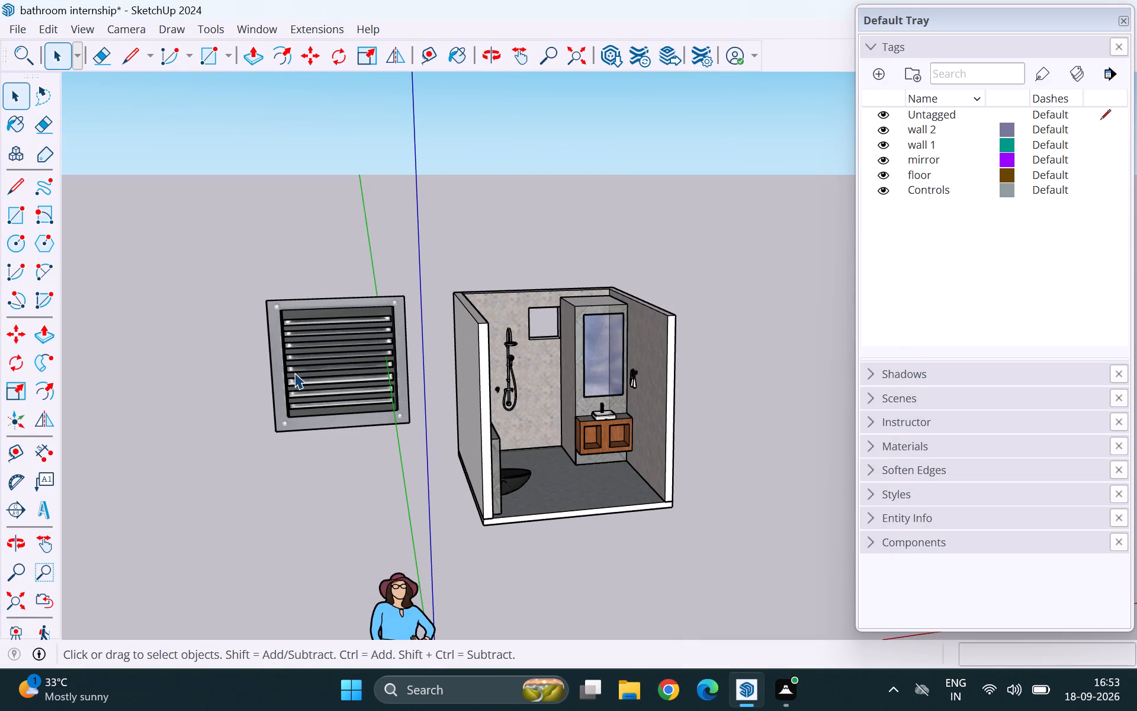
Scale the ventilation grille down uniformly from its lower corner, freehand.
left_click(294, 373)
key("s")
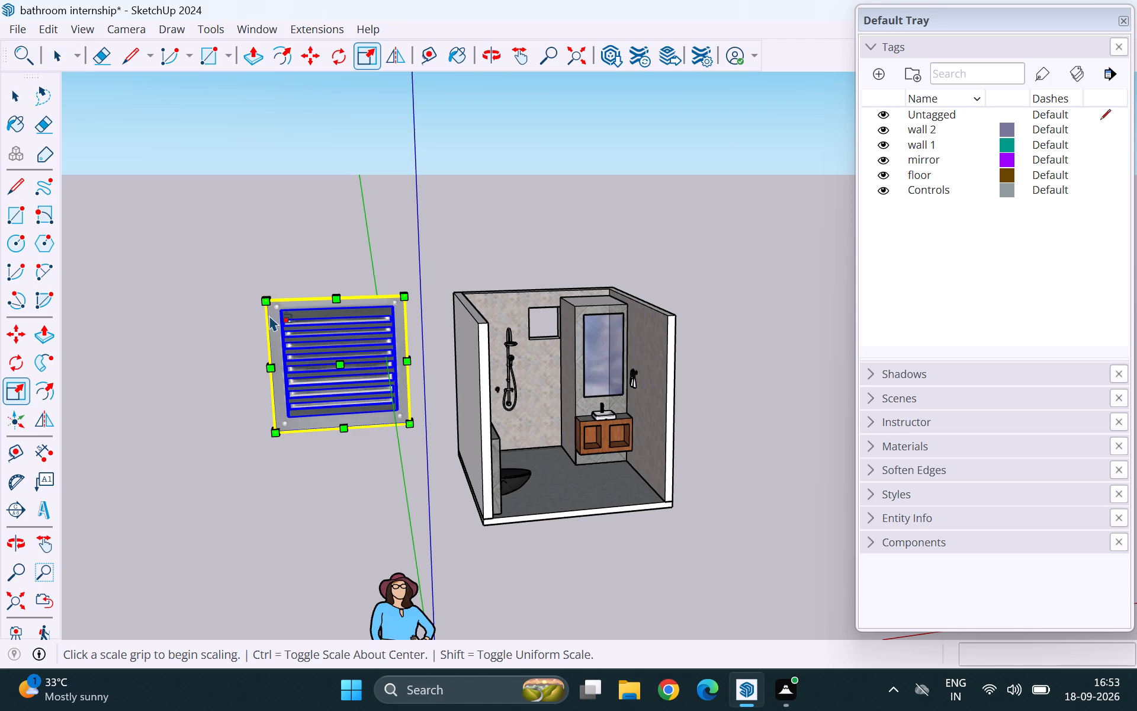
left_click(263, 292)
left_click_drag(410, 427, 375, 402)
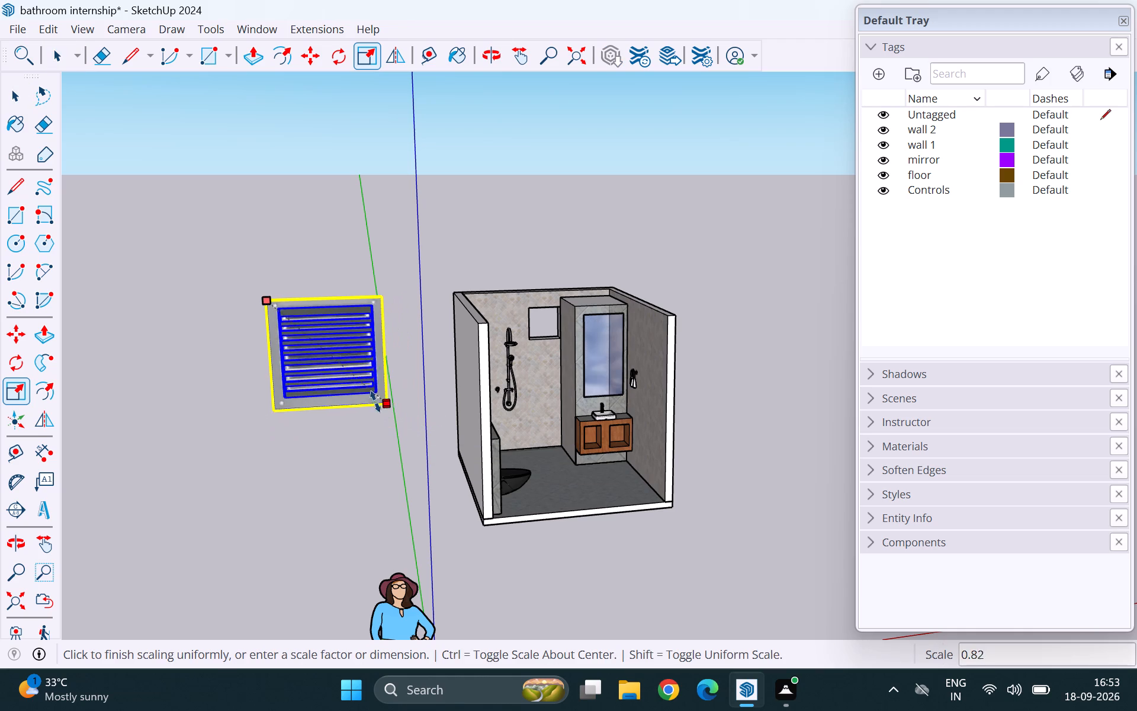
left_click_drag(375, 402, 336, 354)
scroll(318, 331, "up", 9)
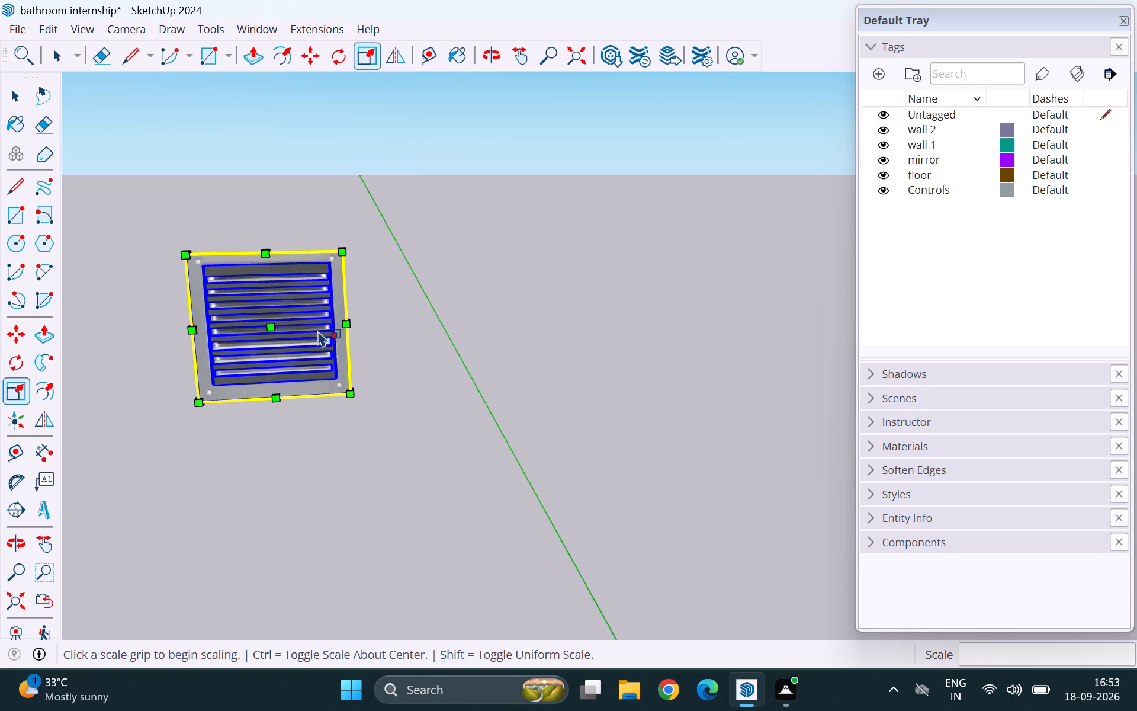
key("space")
Move the grille across the bathroom to the empty space outside the wall with the towel ring.
scroll(227, 338, "down", 6)
left_click(249, 339)
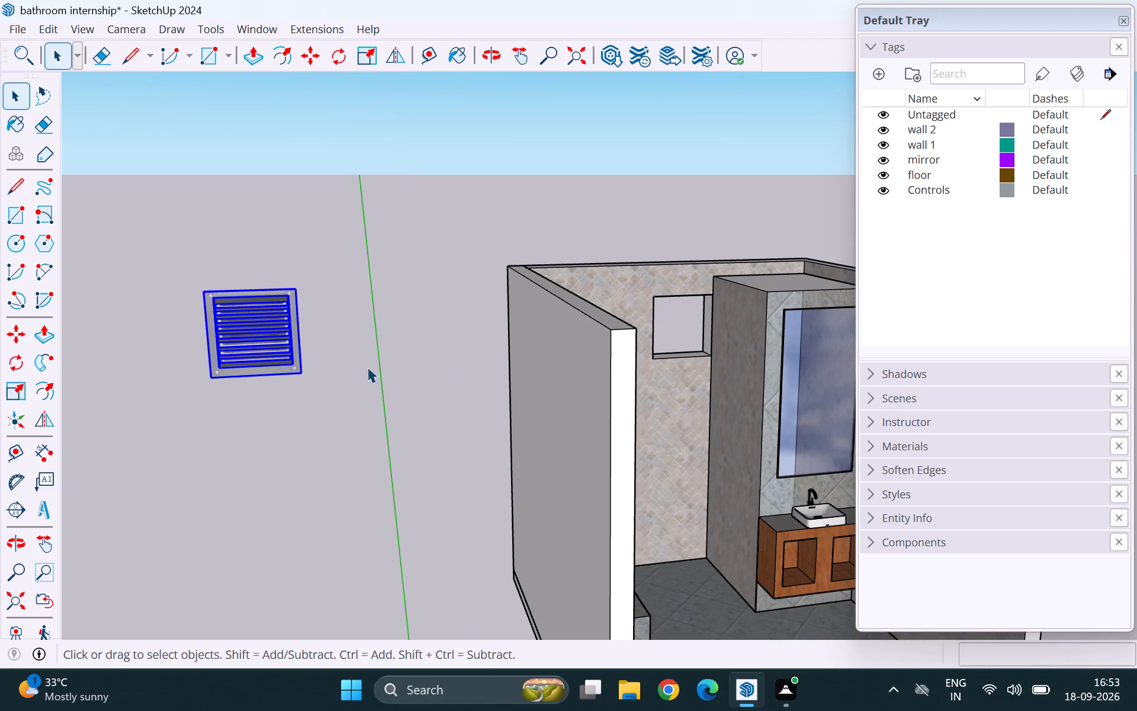
key("m")
left_click(304, 381)
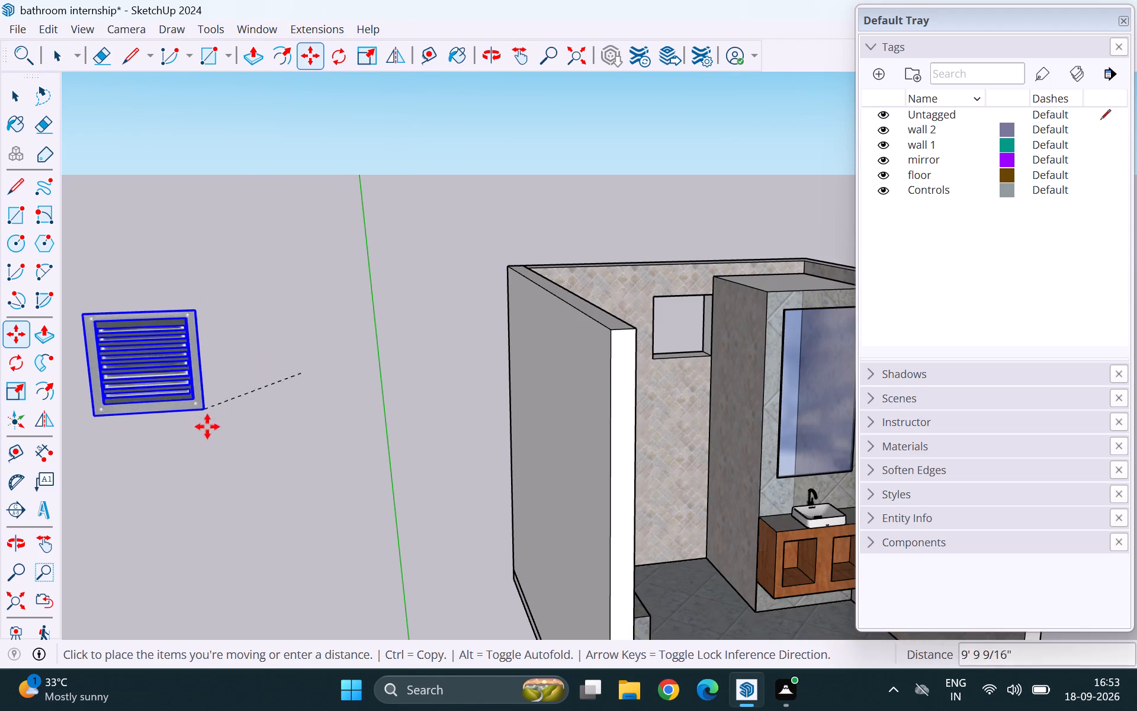
scroll(210, 432, "down", 6)
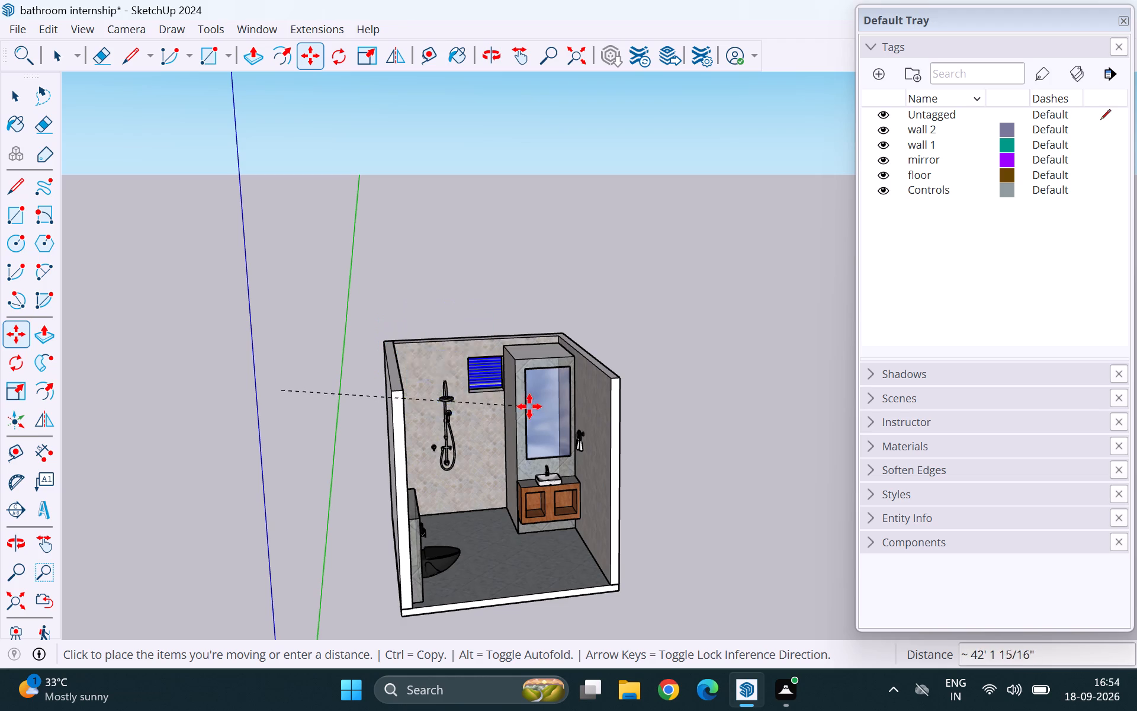
scroll(572, 411, "up", 7)
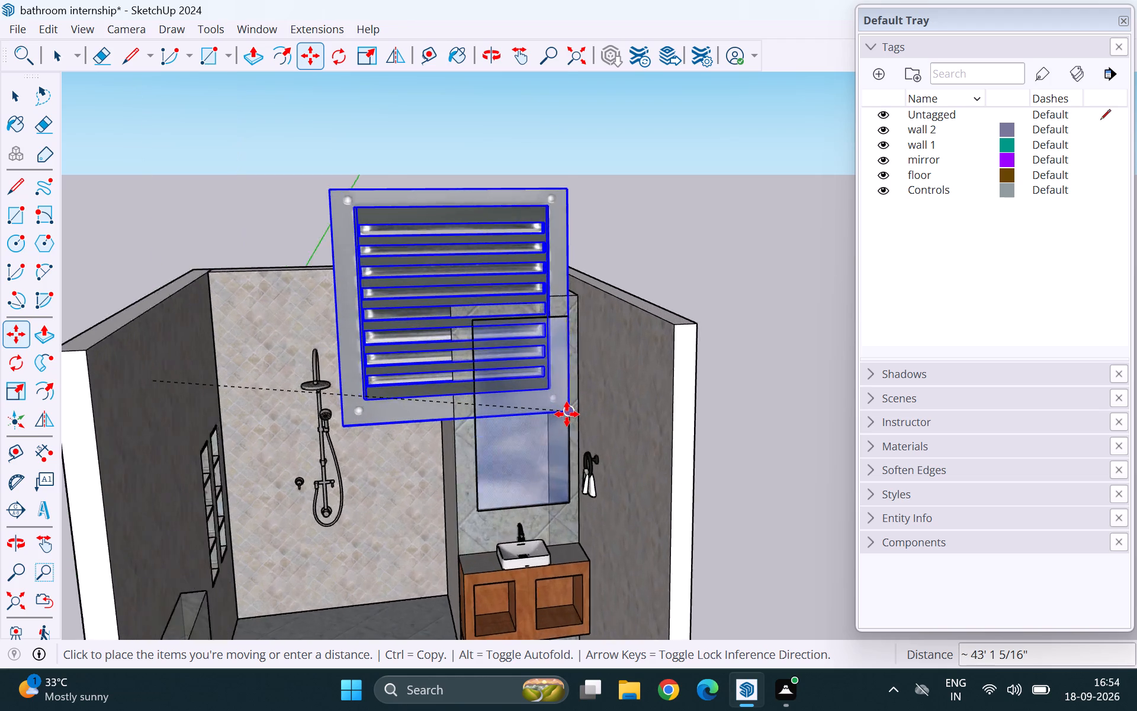
scroll(567, 414, "up", 4)
scroll(449, 410, "down", 10)
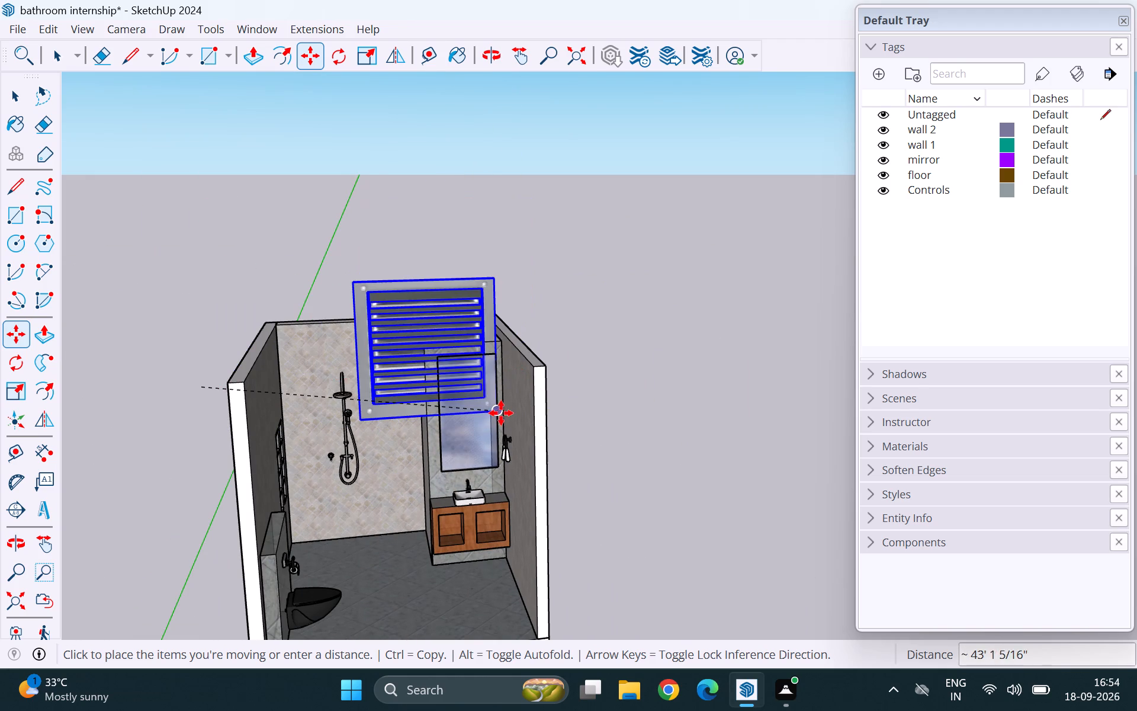
scroll(504, 476, "down", 2)
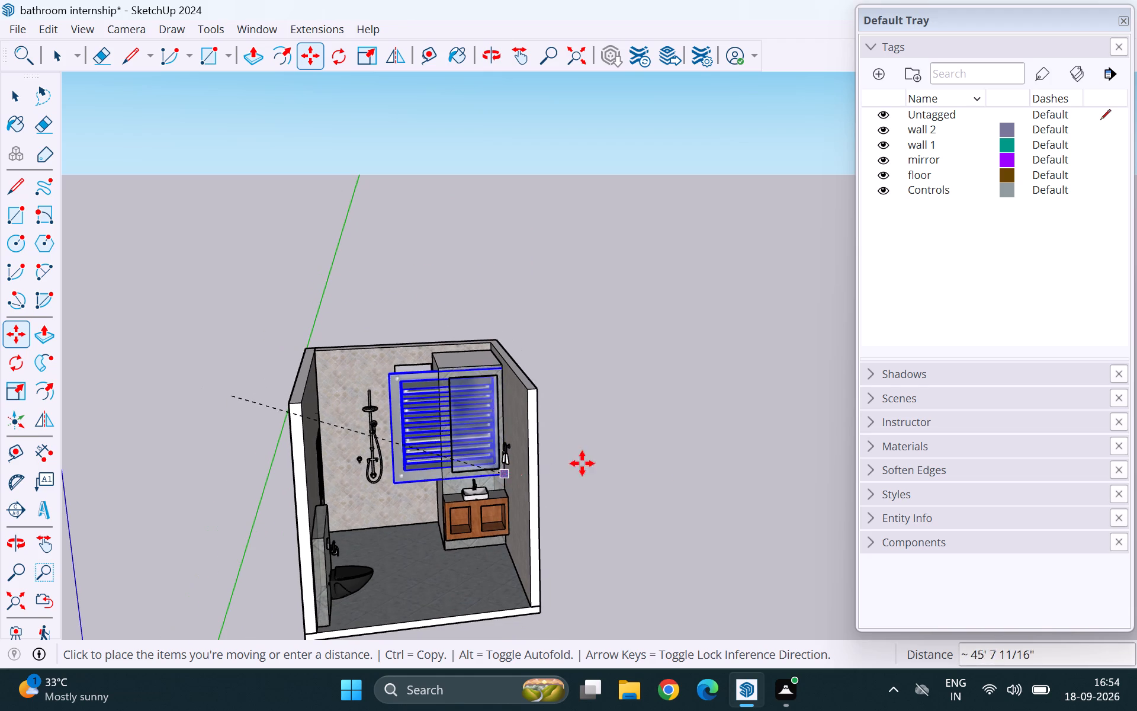
left_click(685, 492)
key("space")
Scale the grille uniformly from its lower corner with a dimension of 2'.
scroll(698, 518, "up", 4)
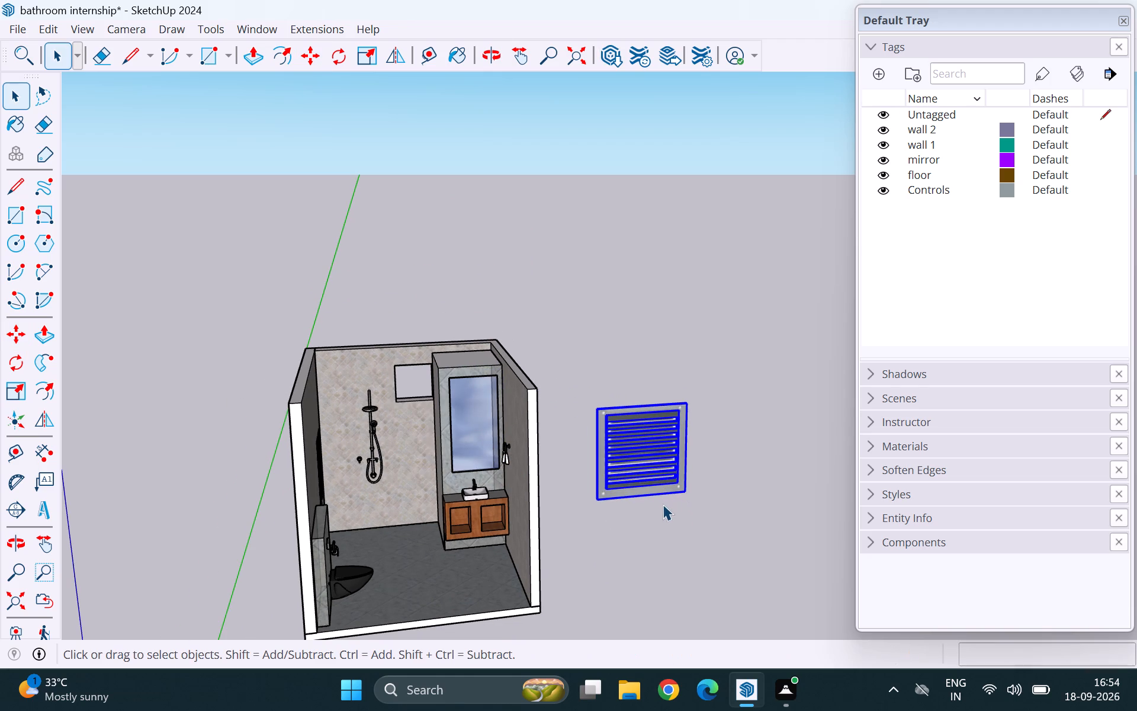
scroll(662, 502, "up", 4)
key("s")
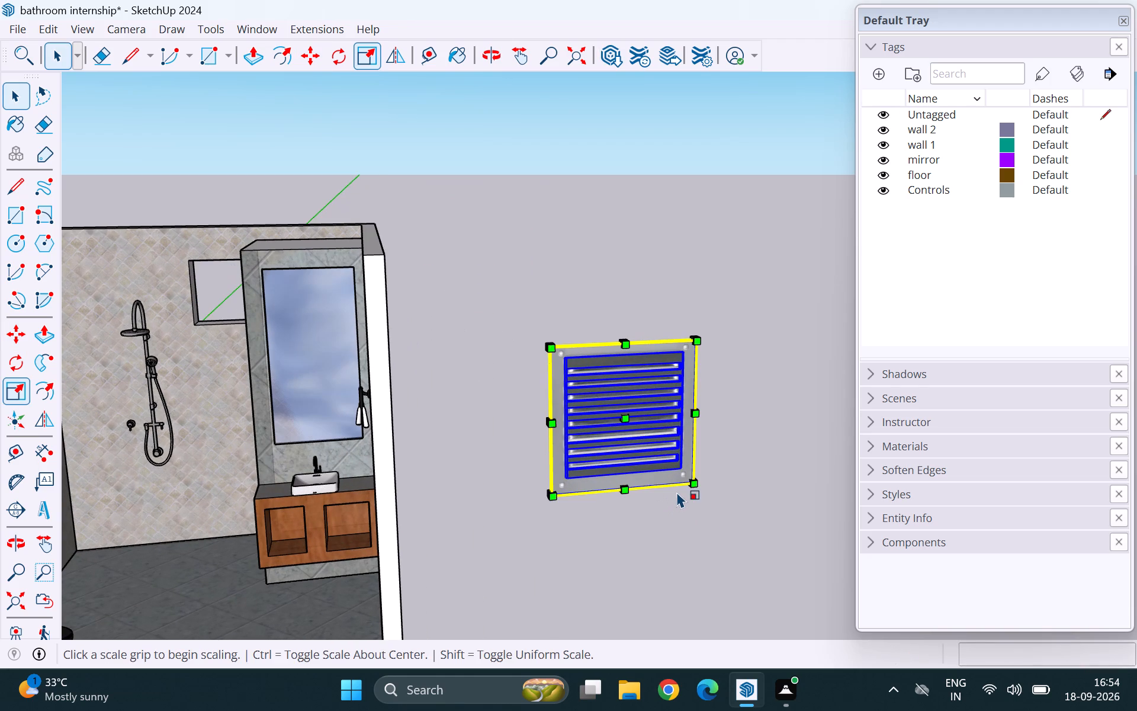
left_click(696, 483)
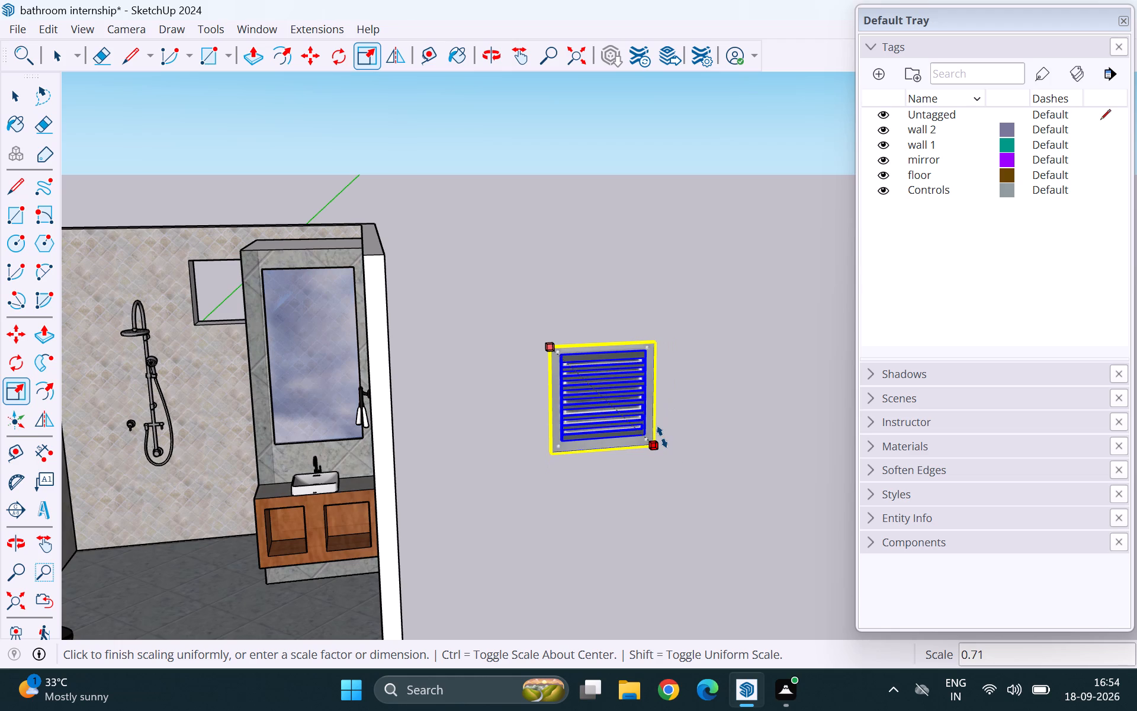
type("2'")
key("Return")
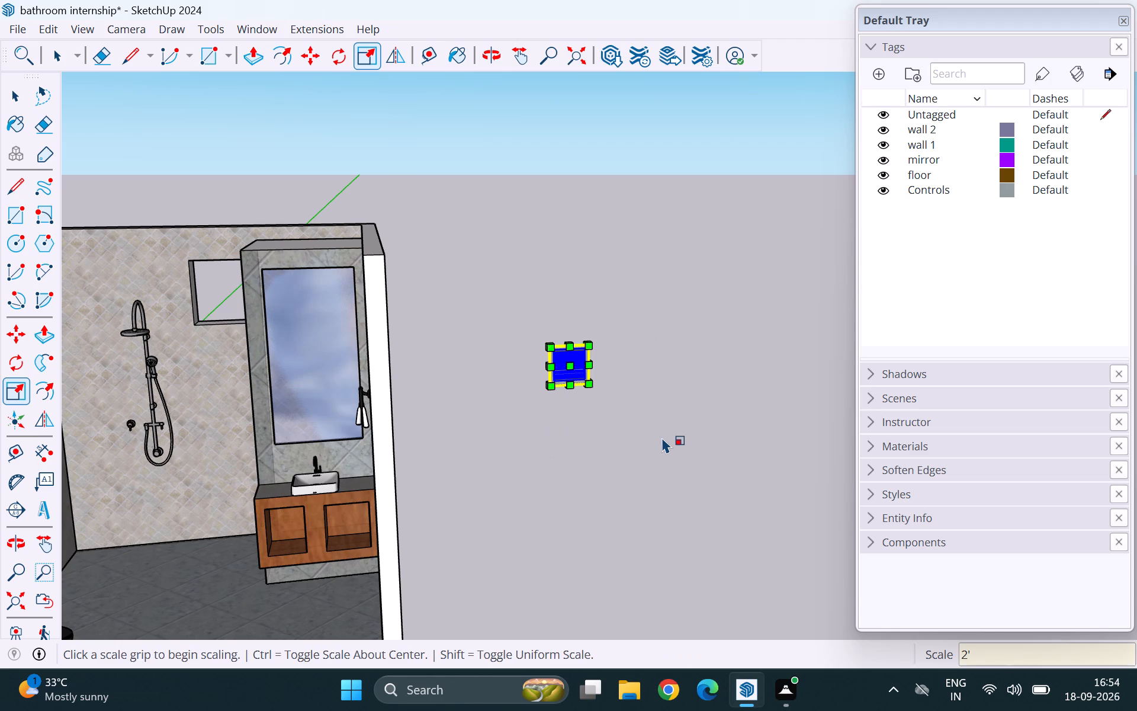
key("space")
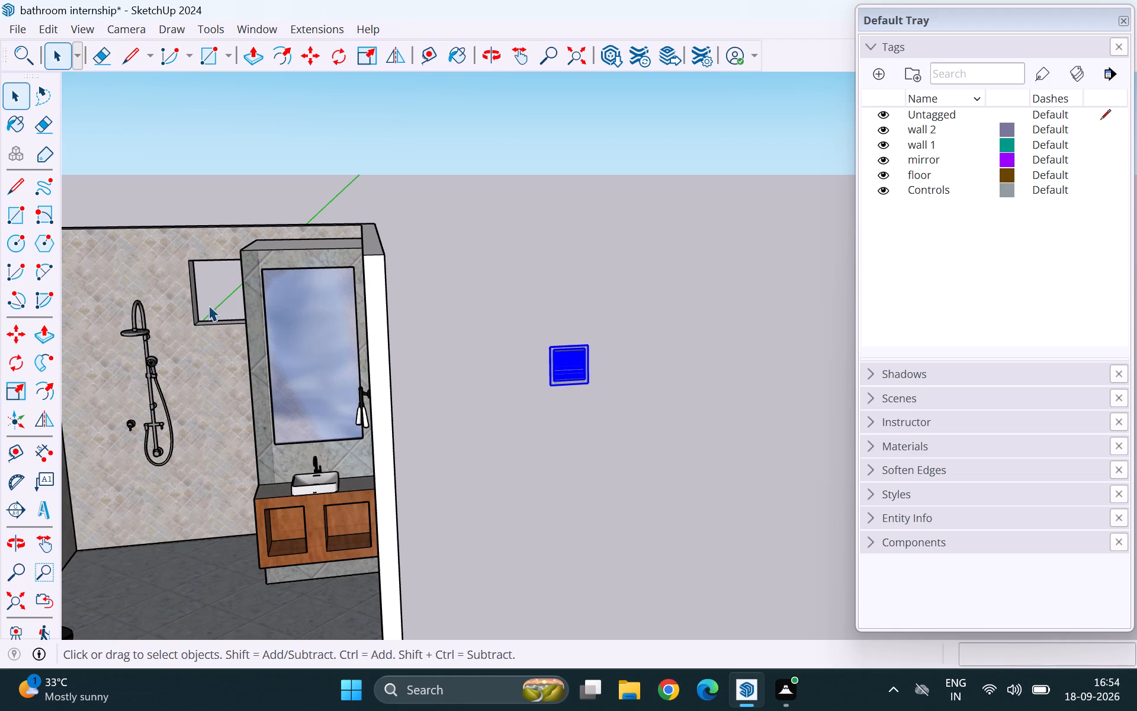
Hide the mirror tag so that the whole opening in the shower wall is exposed.
middle_click_drag(162, 338, 280, 364)
scroll(115, 274, "up", 5)
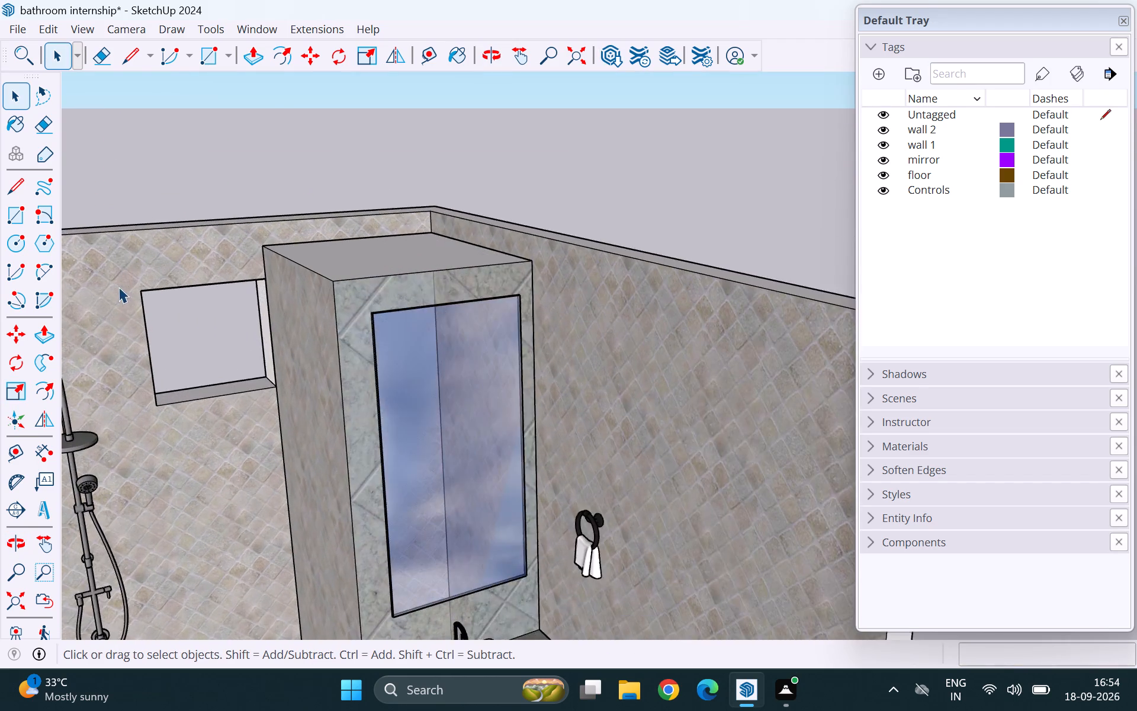
scroll(123, 291, "up", 8)
scroll(258, 414, "down", 5)
scroll(325, 388, "down", 3)
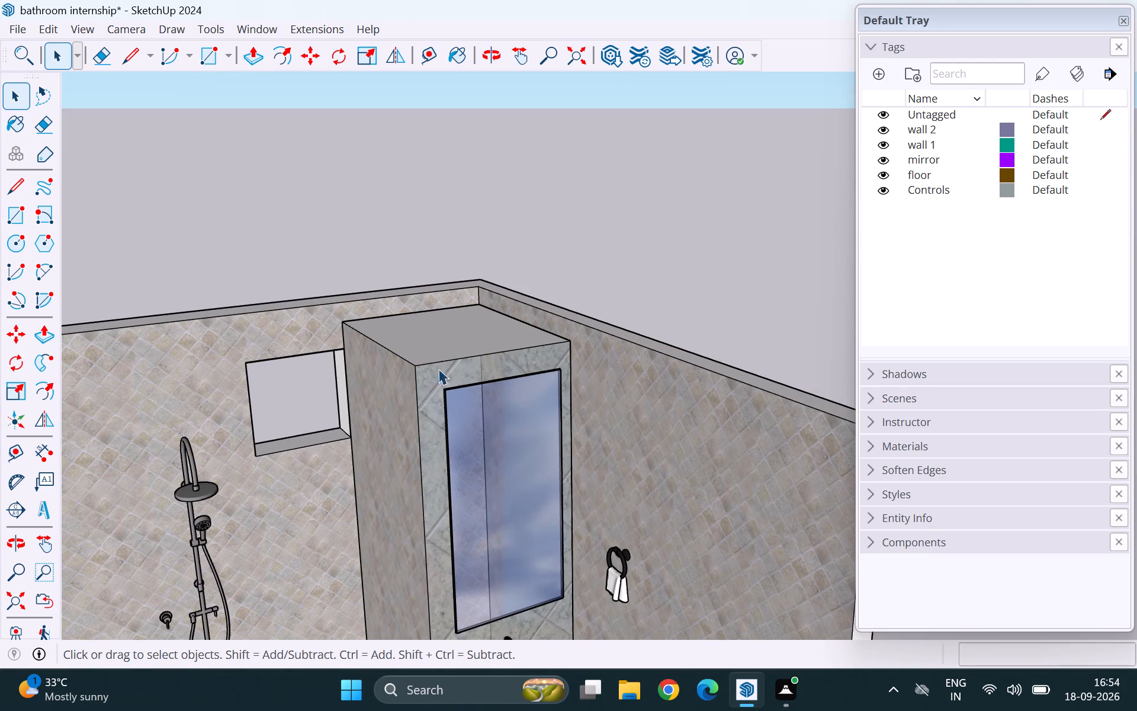
left_click(883, 156)
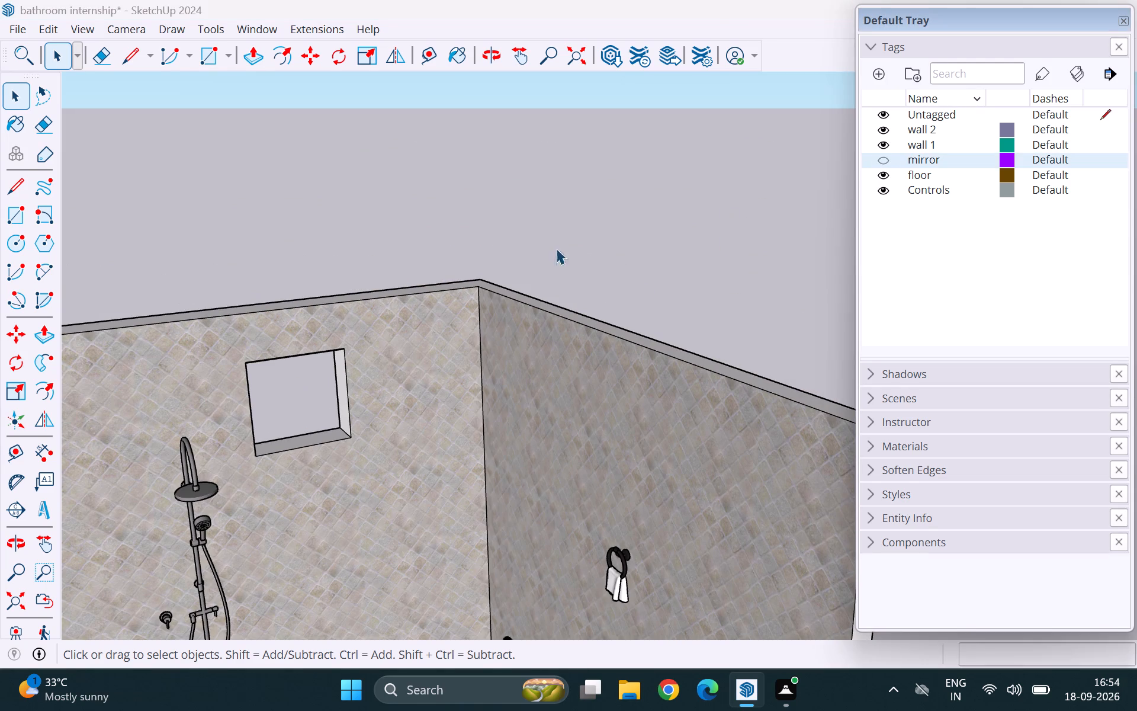
Measure the width and height of the opening in the shower wall.
scroll(202, 376, "up", 10)
key("t")
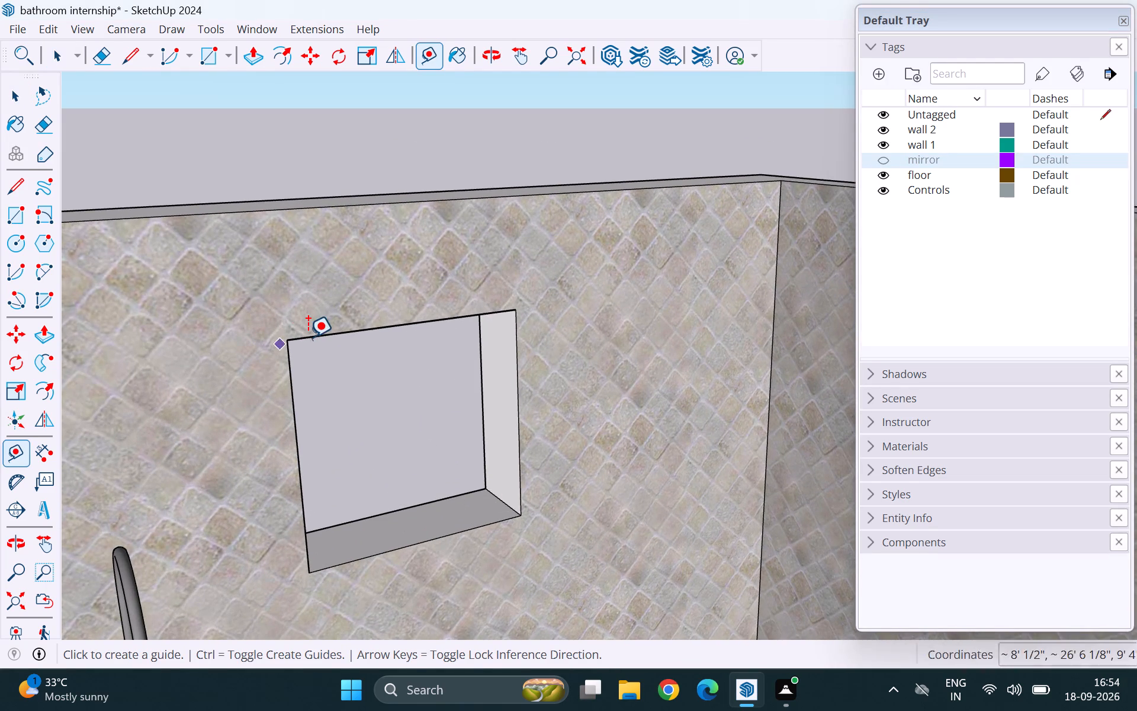
left_click(285, 339)
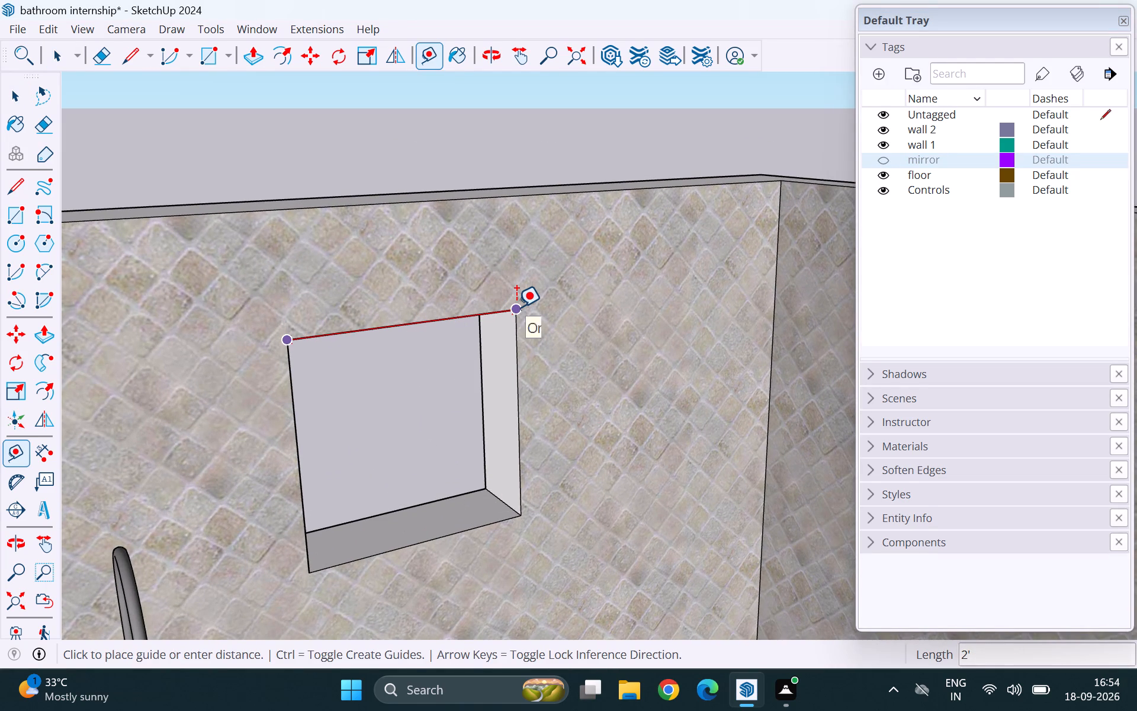
key("Escape")
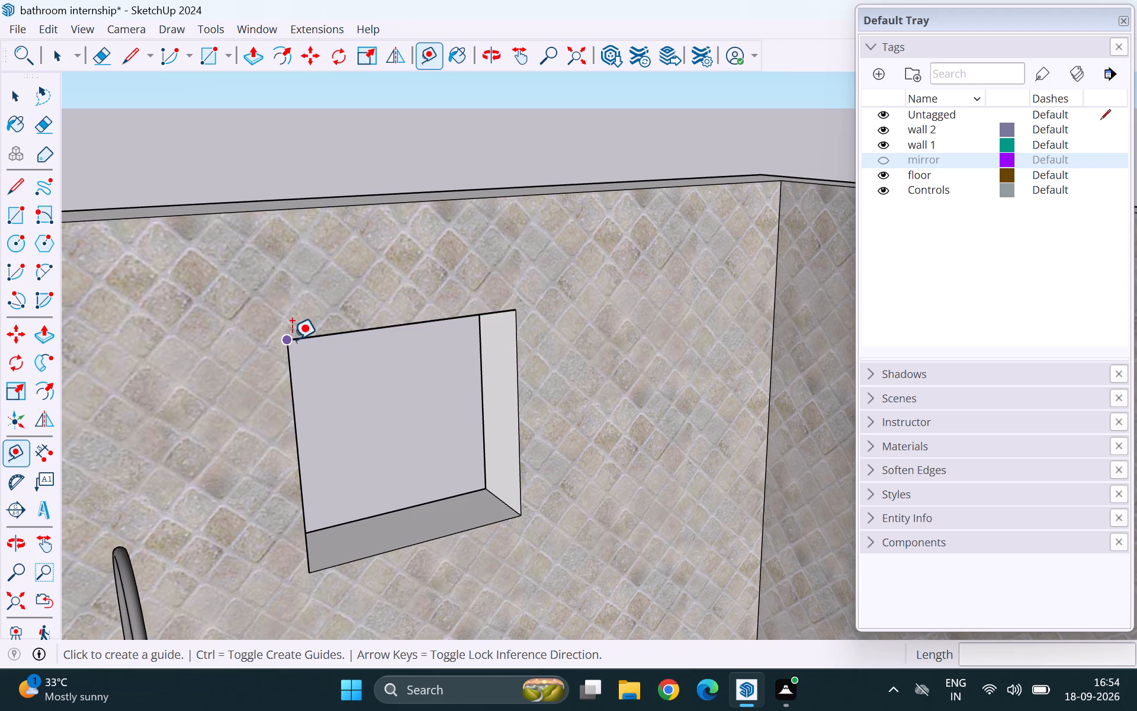
left_click(284, 337)
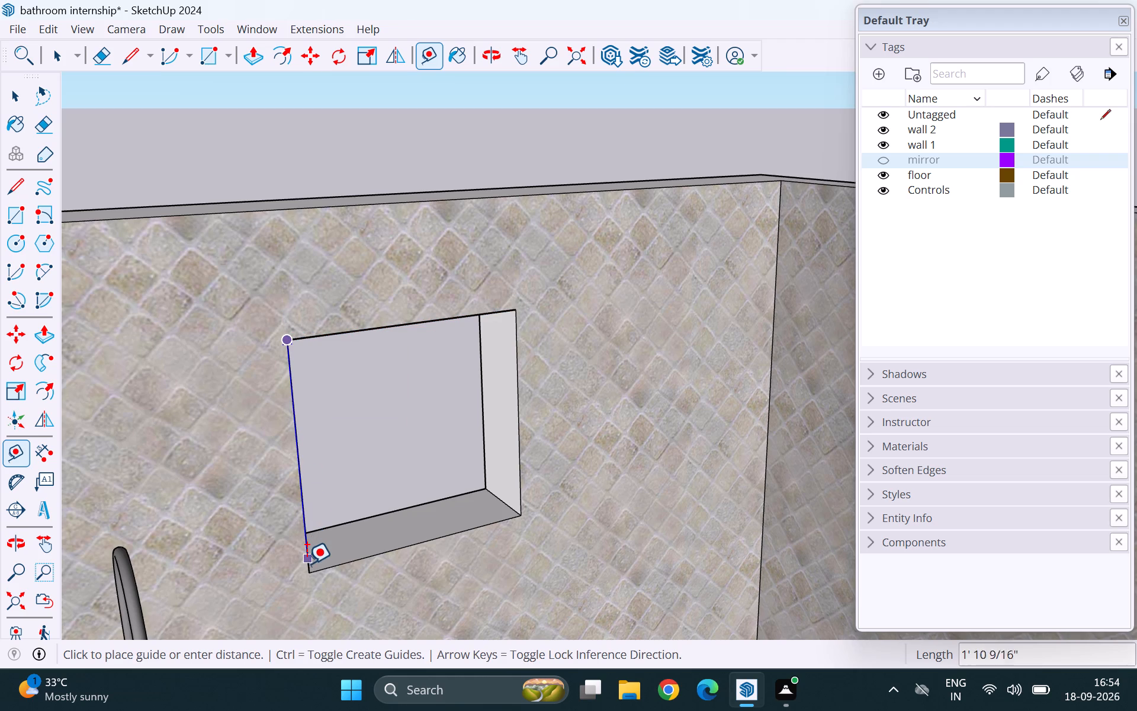
key("Escape")
key("space")
Measure the width of the ventilation grille along its top edge.
scroll(159, 507, "down", 3)
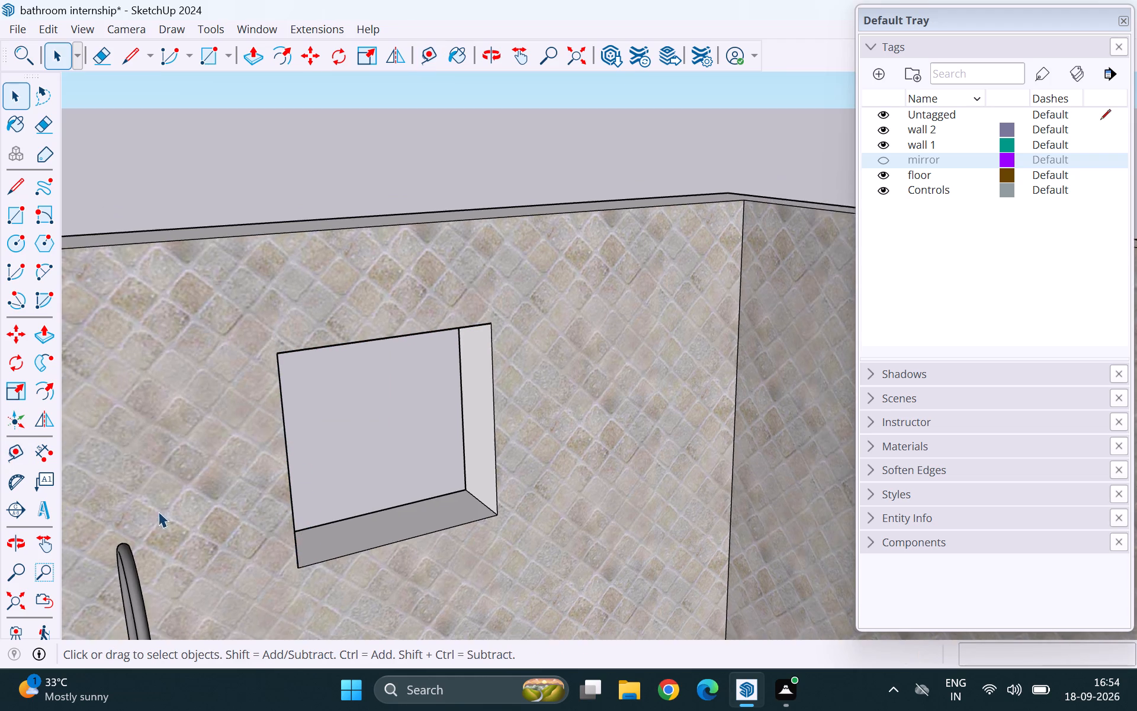
scroll(158, 511, "down", 20)
scroll(158, 511, "down", 1)
scroll(457, 521, "up", 12)
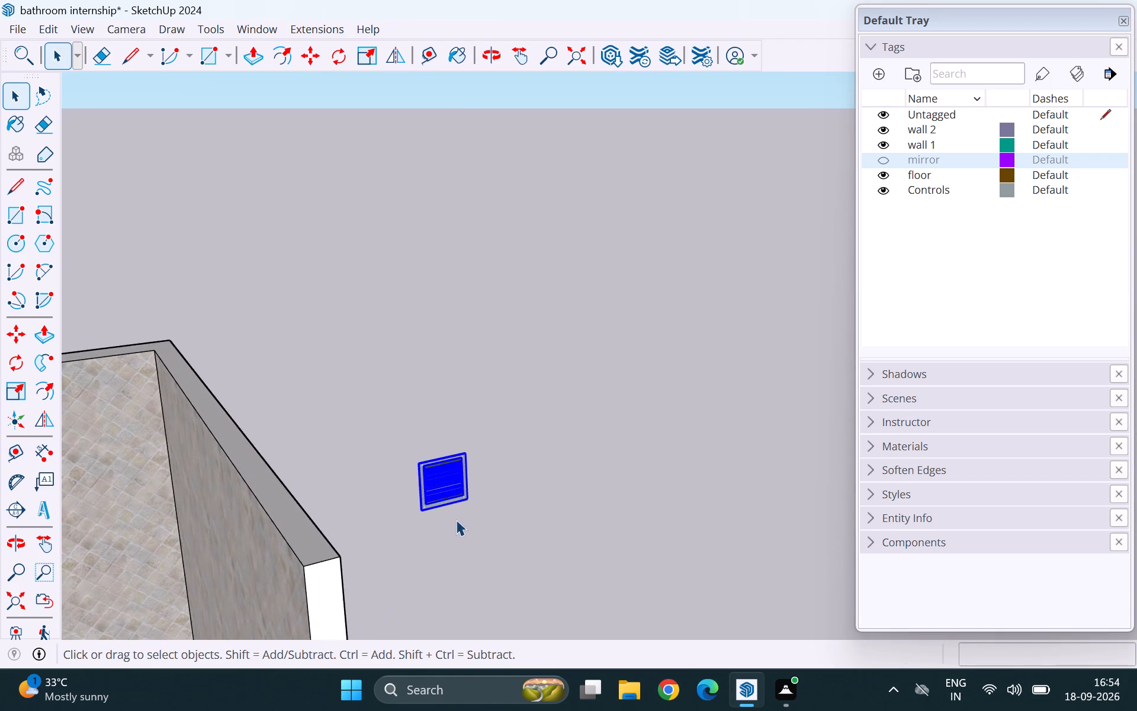
scroll(456, 520, "up", 14)
key("t")
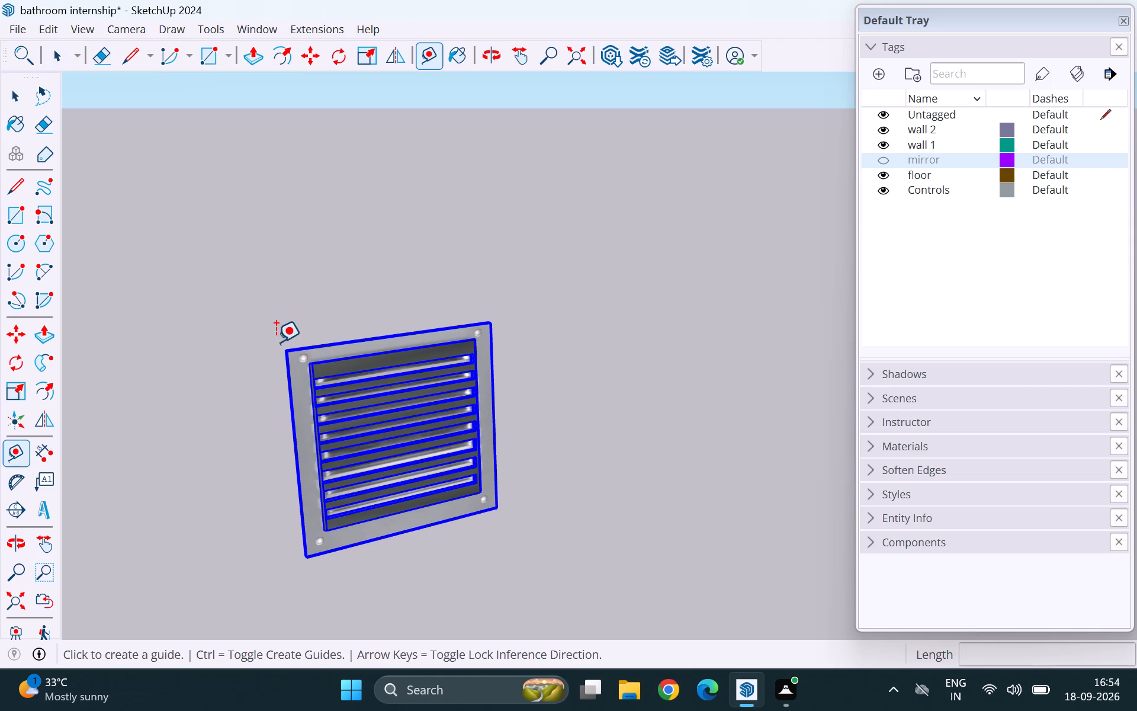
left_click(284, 347)
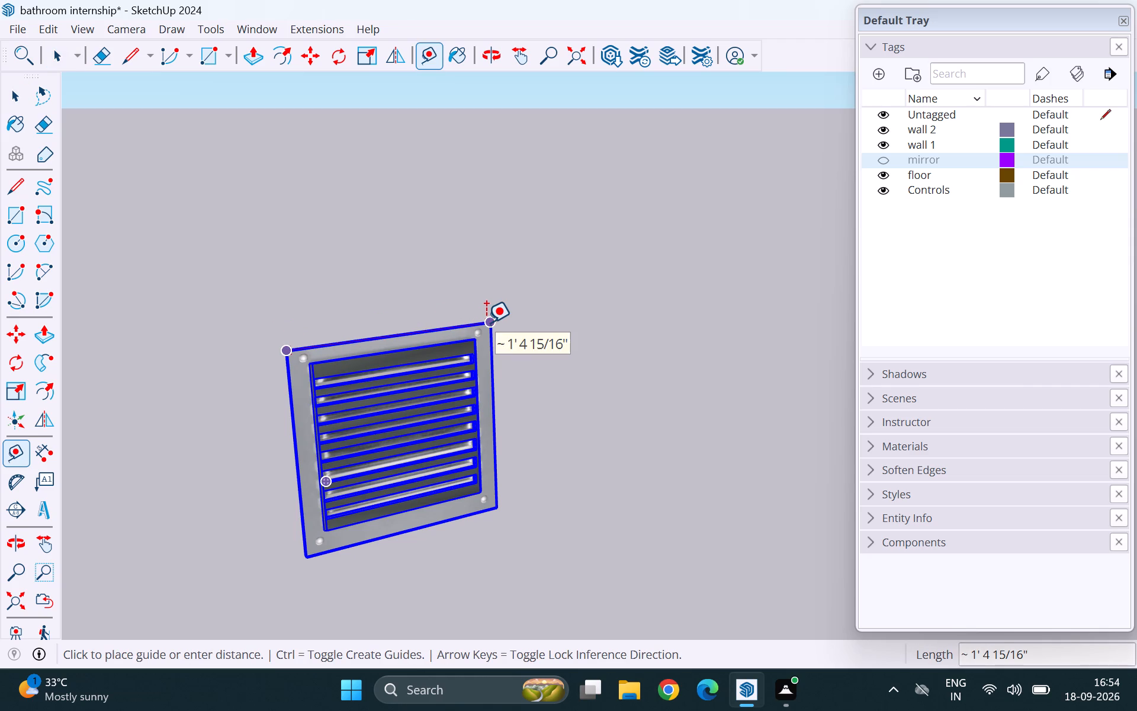
key("space")
left_click(582, 328)
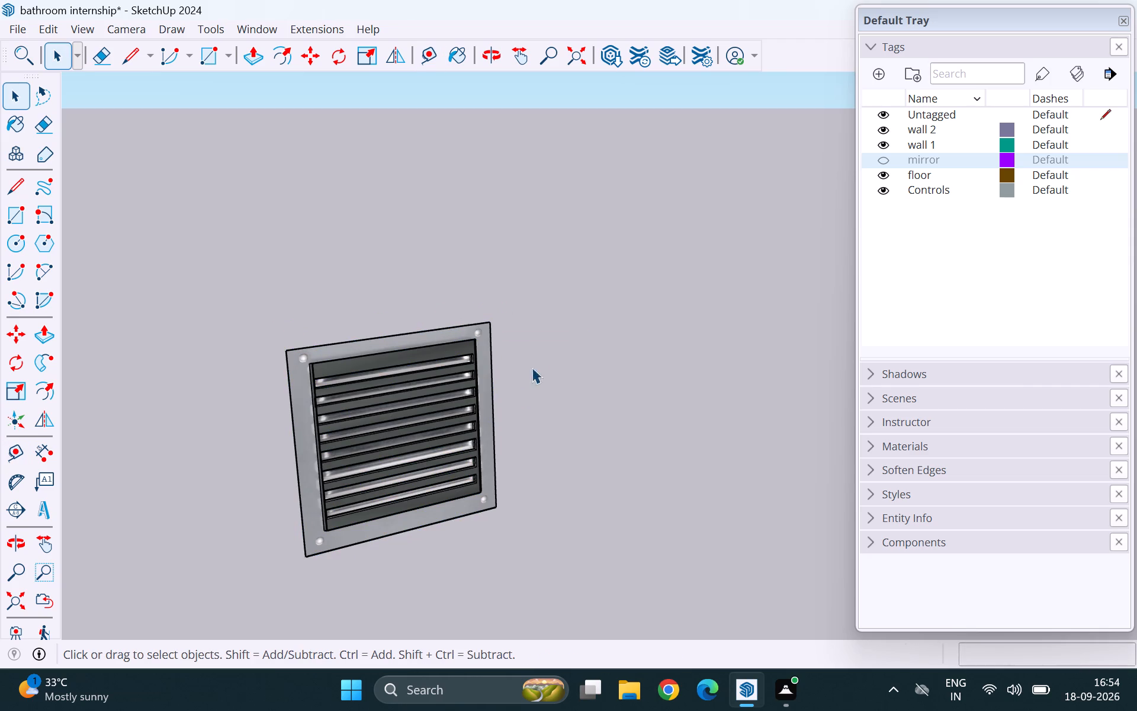
Scale the grille in red and green from its side grip to a width of 2'.
left_click(412, 464)
key("s")
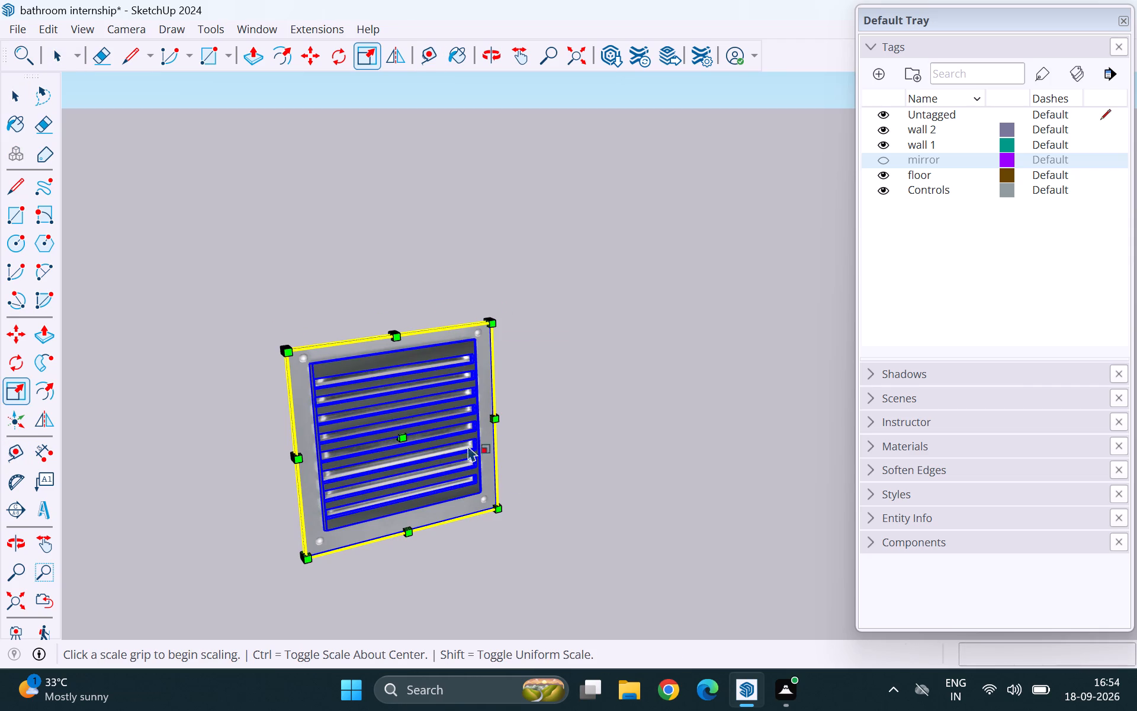
left_click(495, 416)
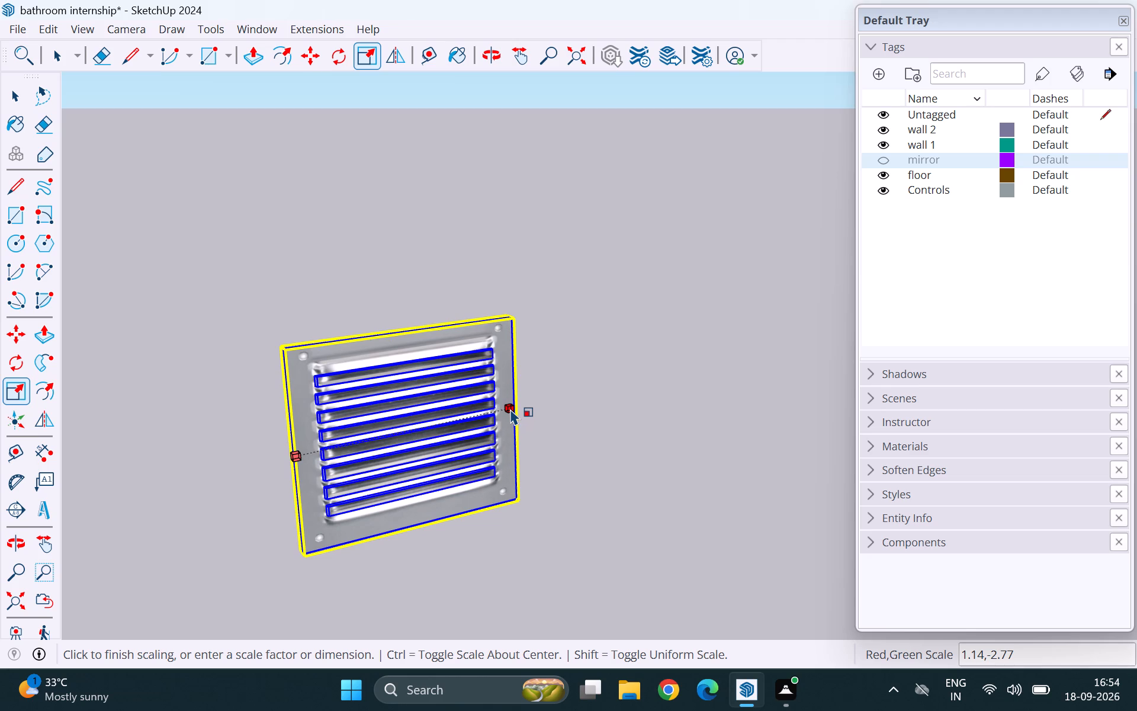
type("2'")
key("Return")
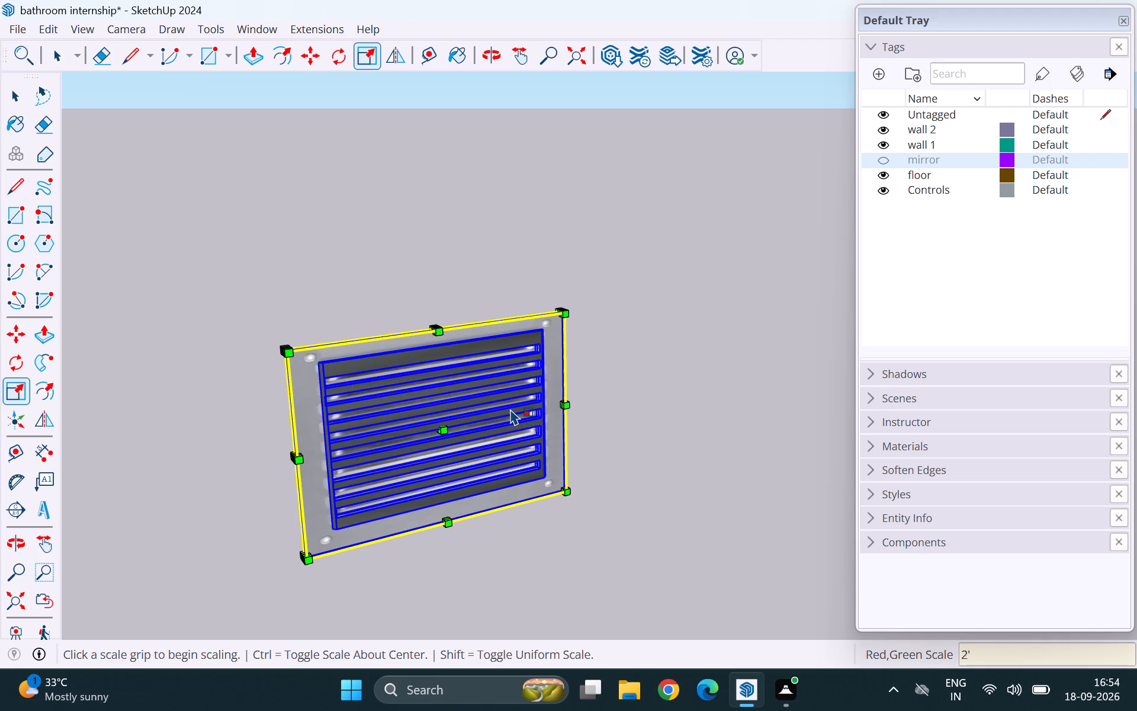
key("space")
left_click(362, 305)
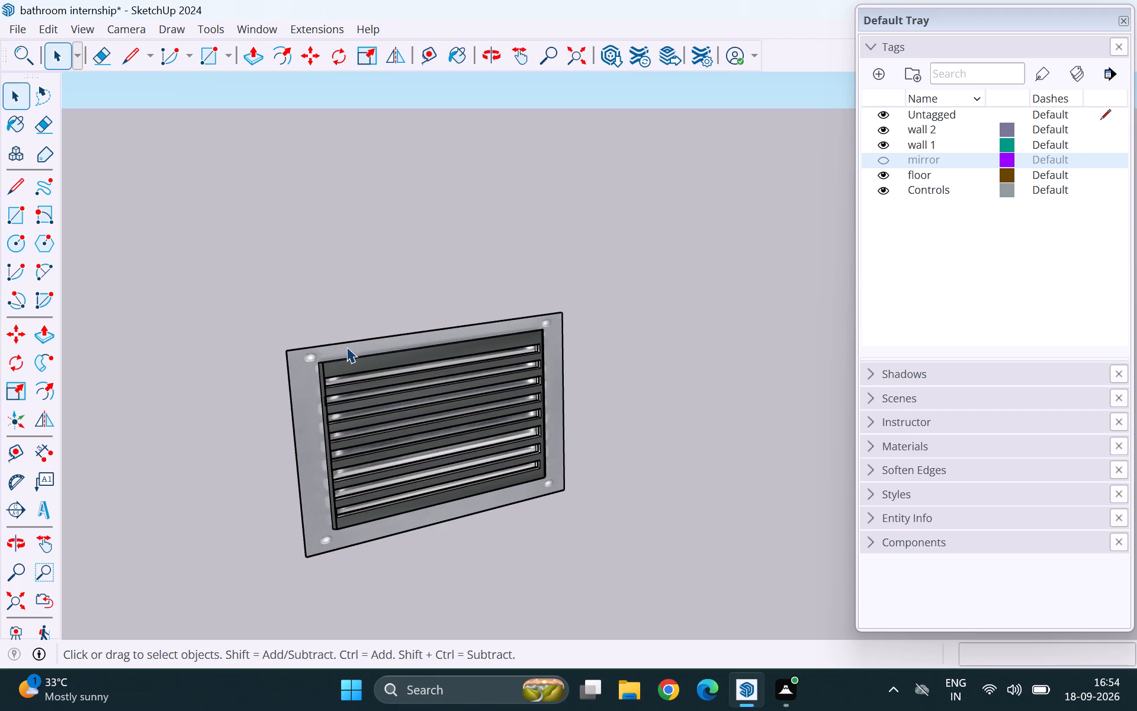
Try to measure the widened grille along its top edge.
key("t")
left_click(281, 348)
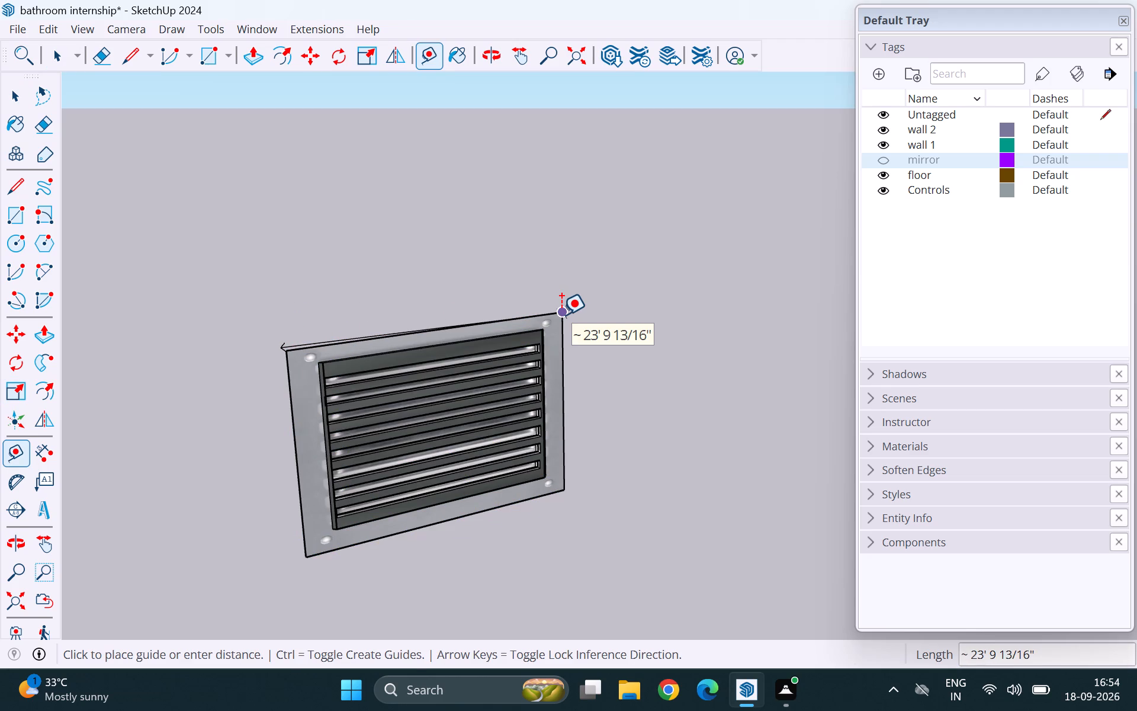
key("Escape")
scroll(471, 356, "down", 2)
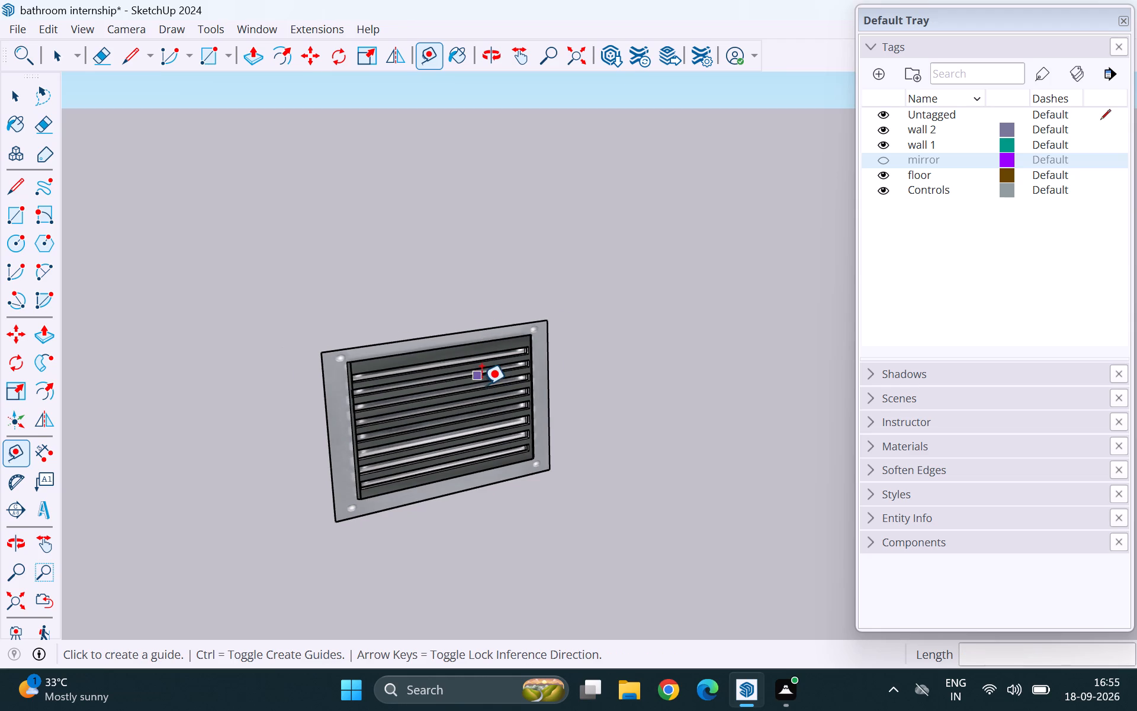
key("space")
Scale the ventilation grille uniformly from its lower corner grip, entering 2'.
middle_click_drag(555, 476, 500, 484)
left_click(489, 416)
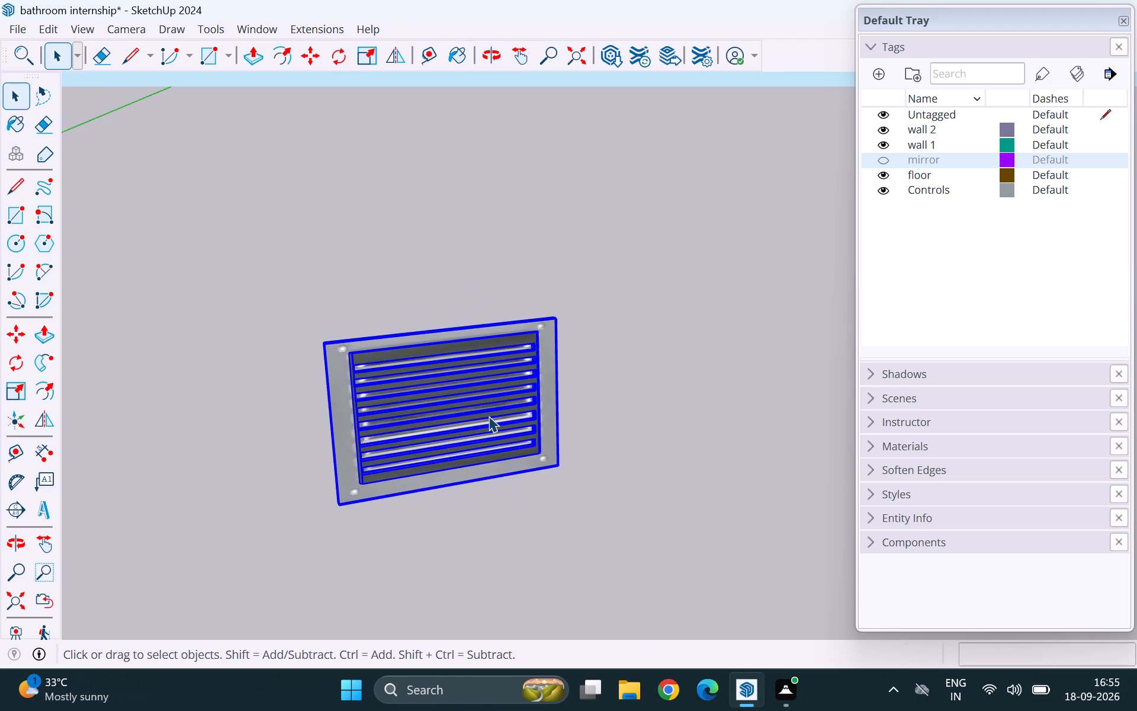
key("s")
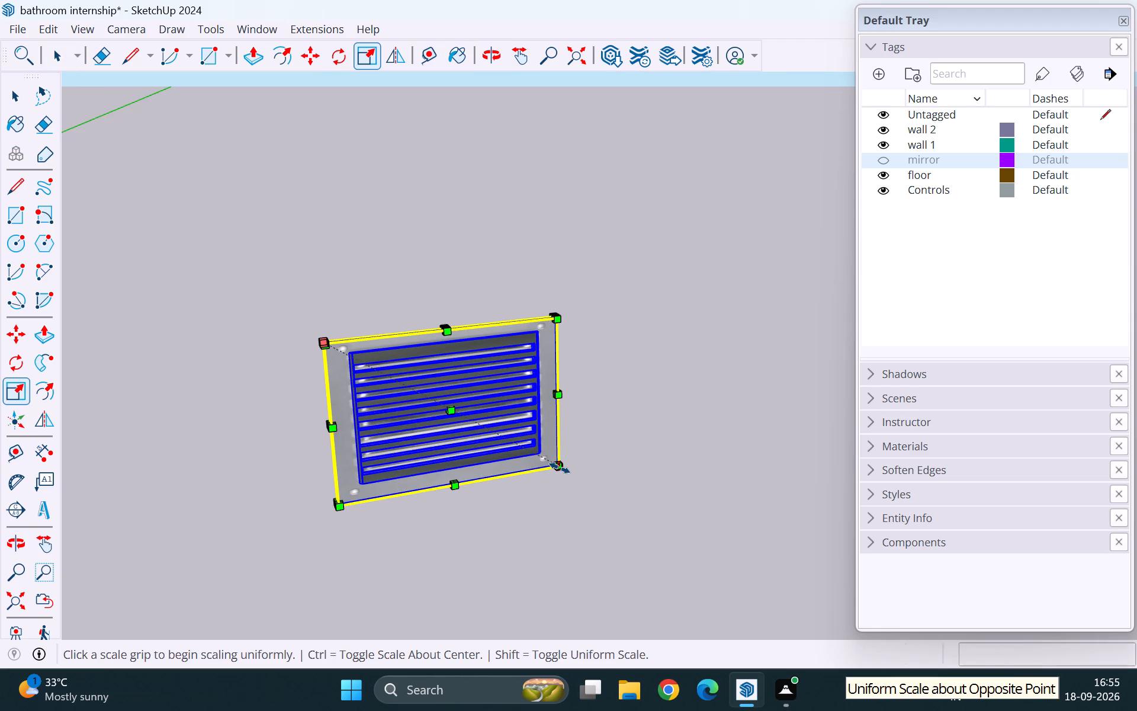
left_click(560, 468)
type("2'")
key("Return")
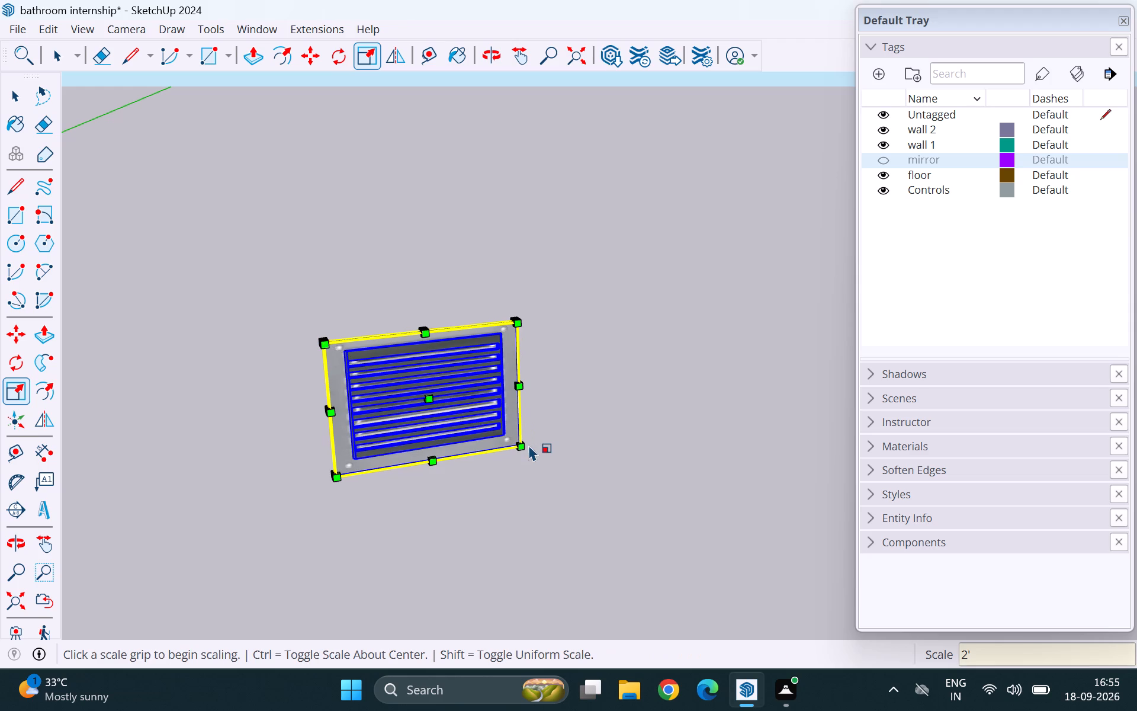
Scale the grille in green and blue from its bottom grip to a height of 2'.
left_click(431, 459)
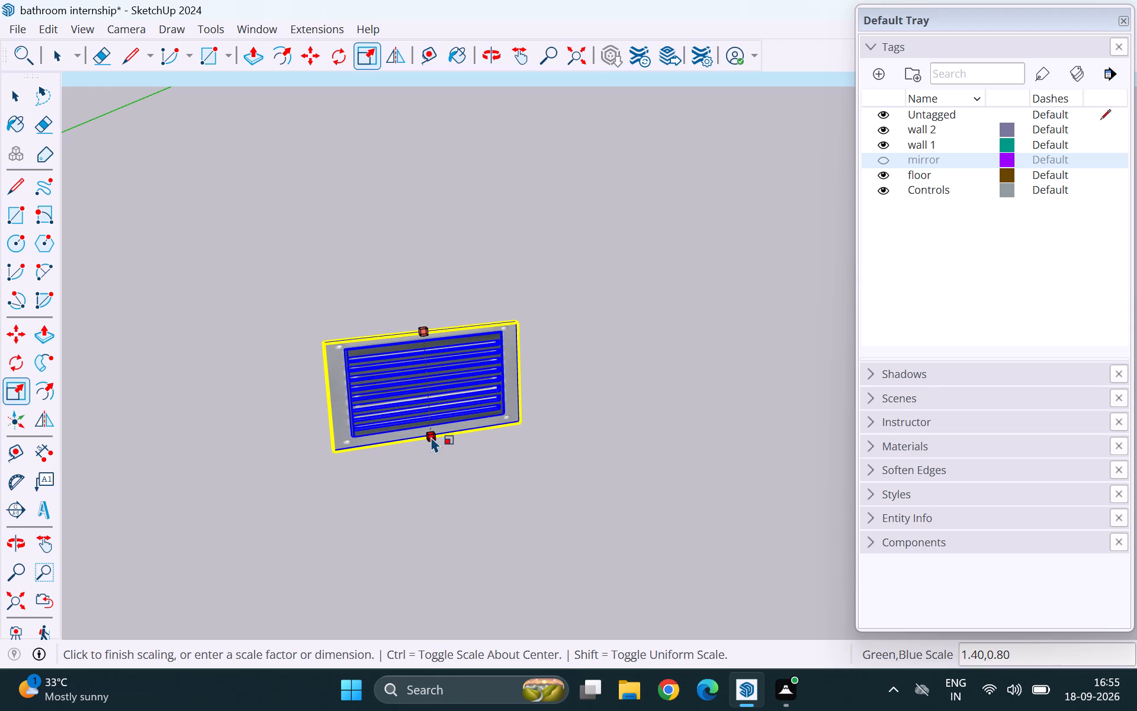
type("2'")
key("Return")
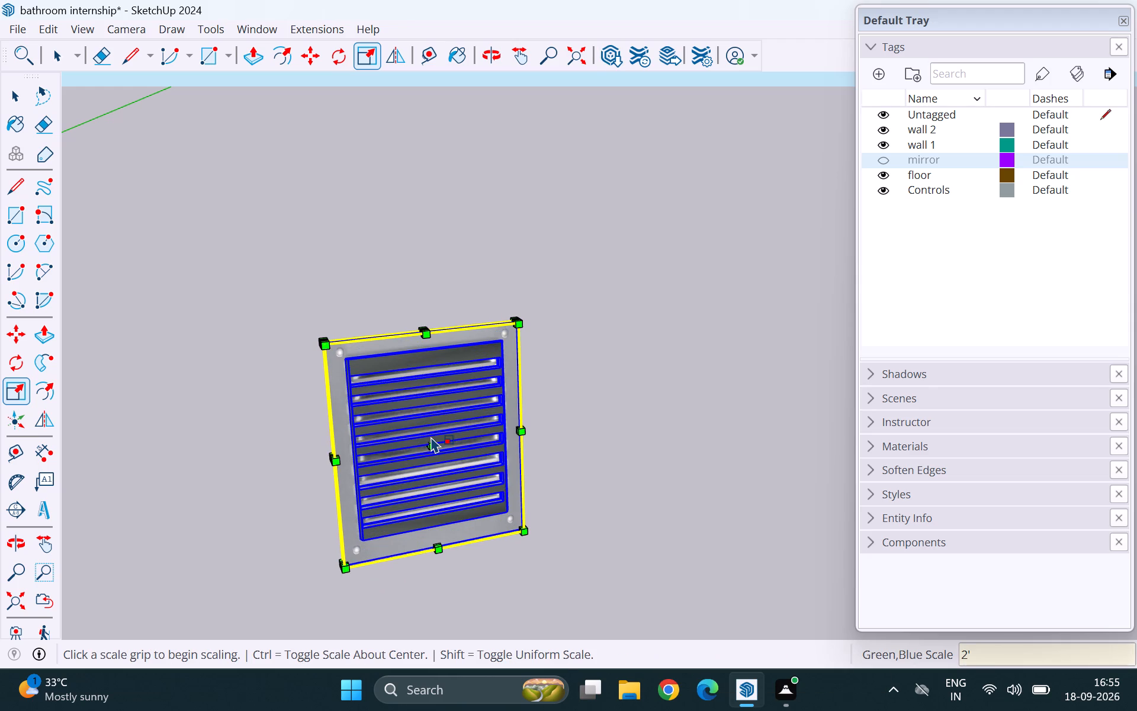
key("space")
Measure the grille's width along its top edge and its height along its side edge.
key("t")
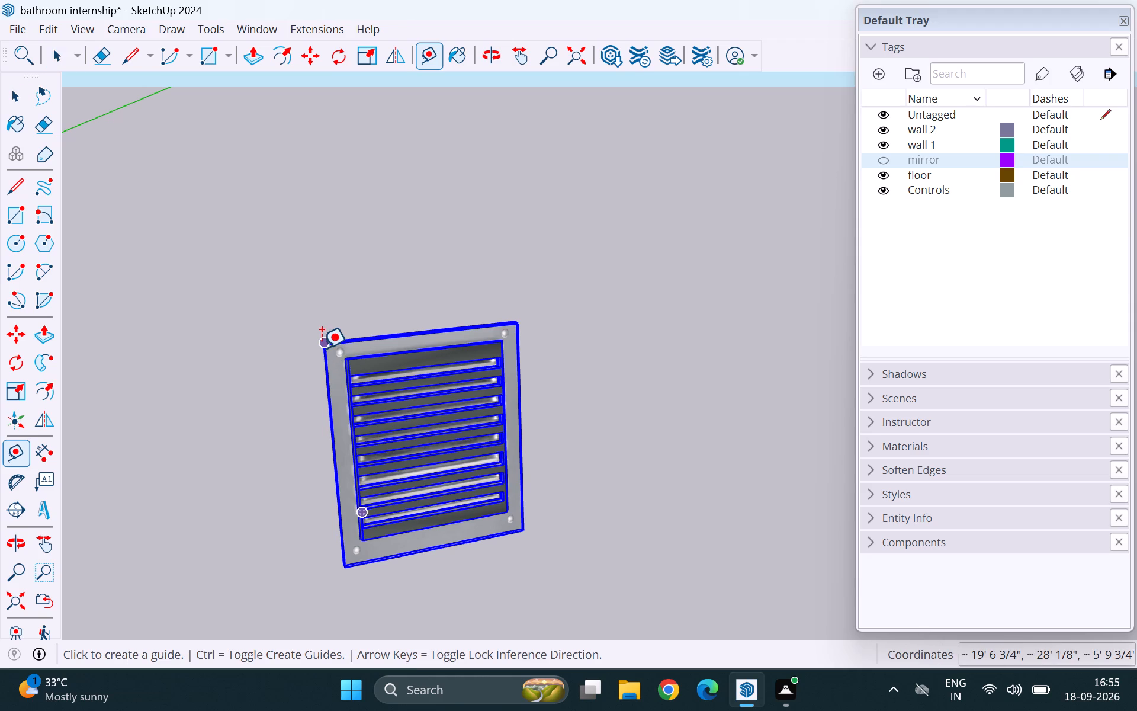
left_click(322, 340)
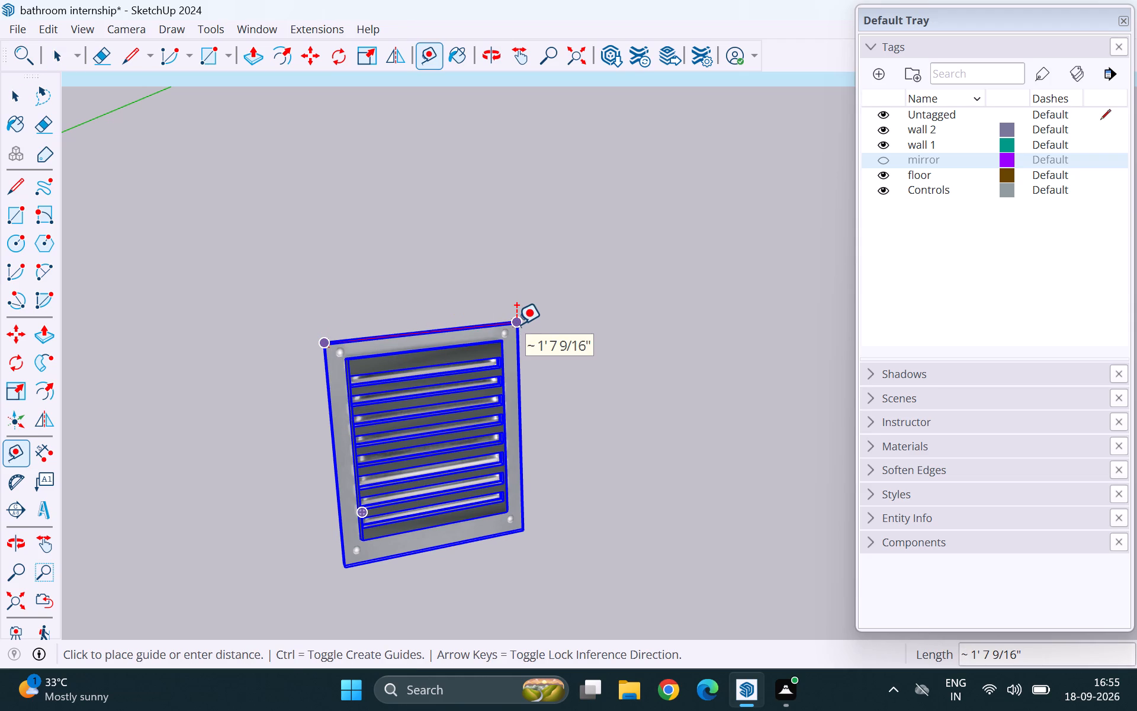
key("space")
key("t")
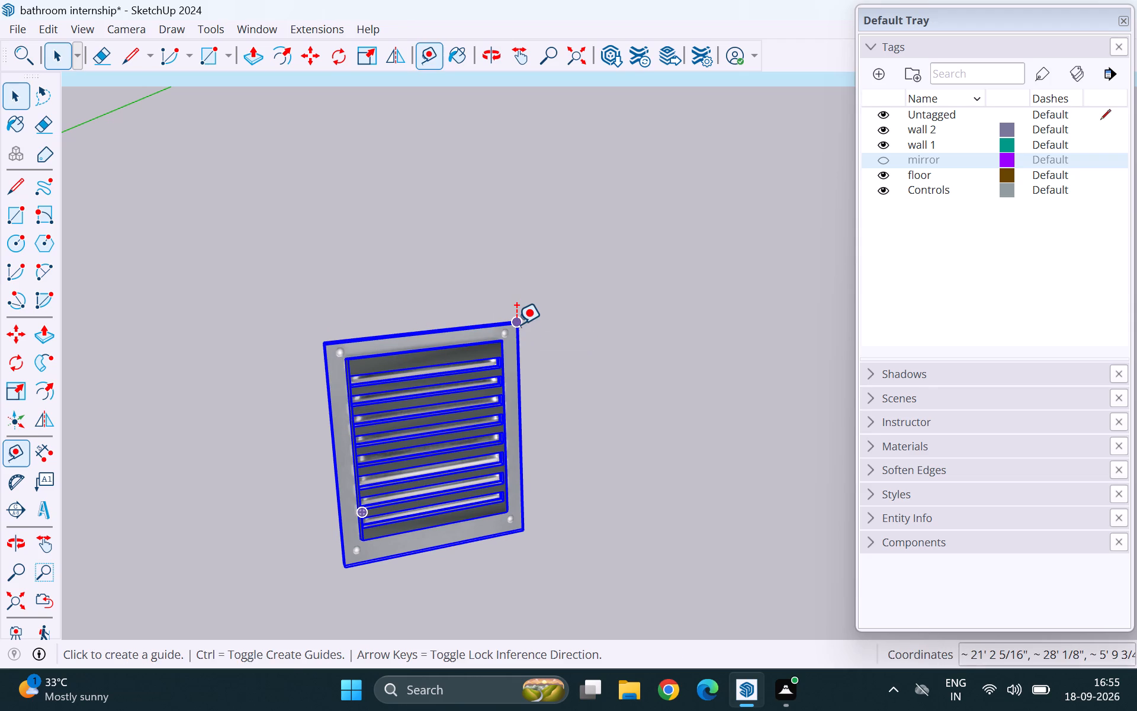
left_click(516, 324)
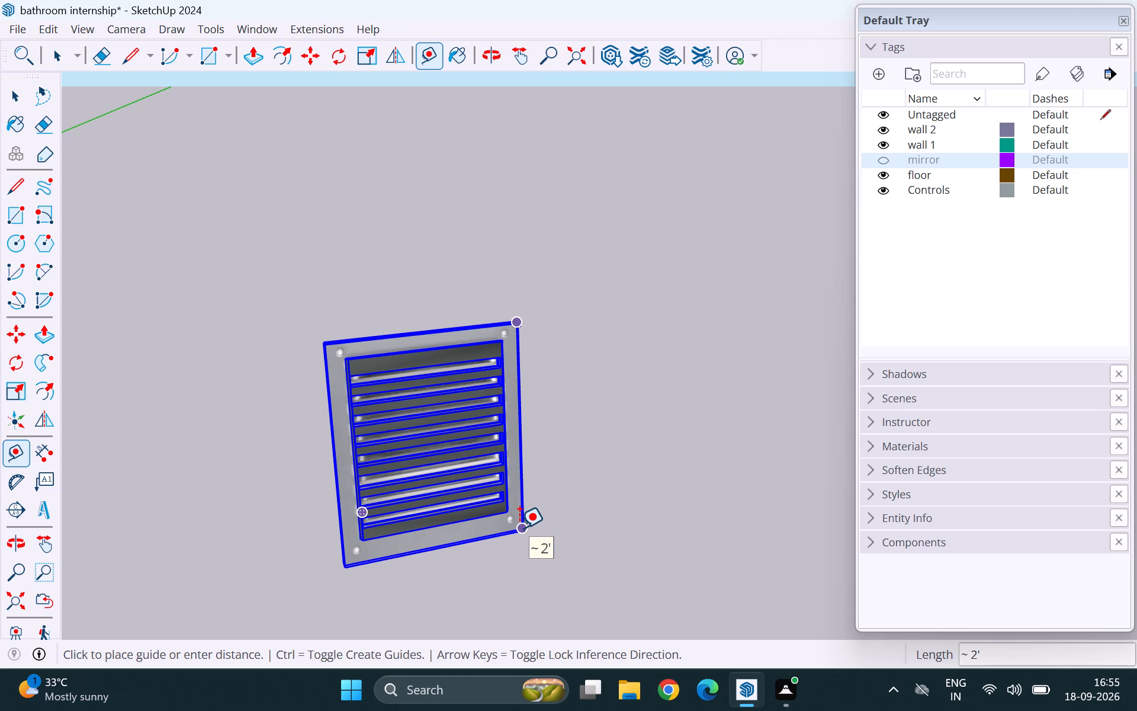
key("Escape")
key("space")
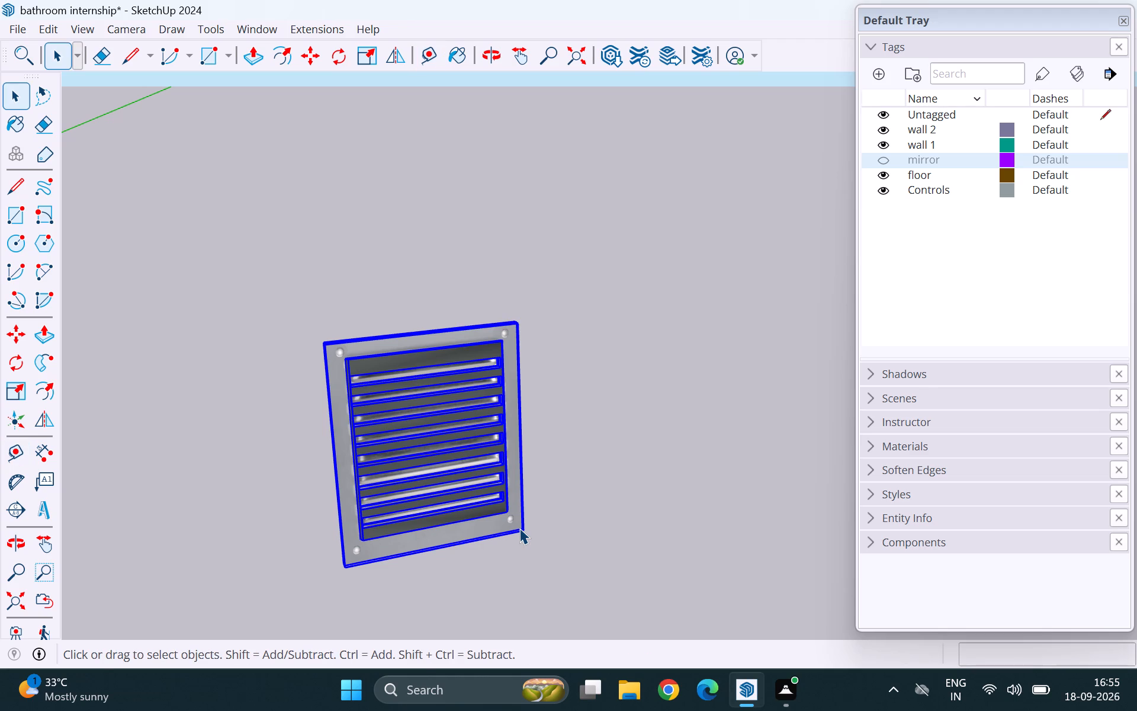
Scale the grille in red and green from its side grip to a width of 2'.
type("s")
left_click(522, 427)
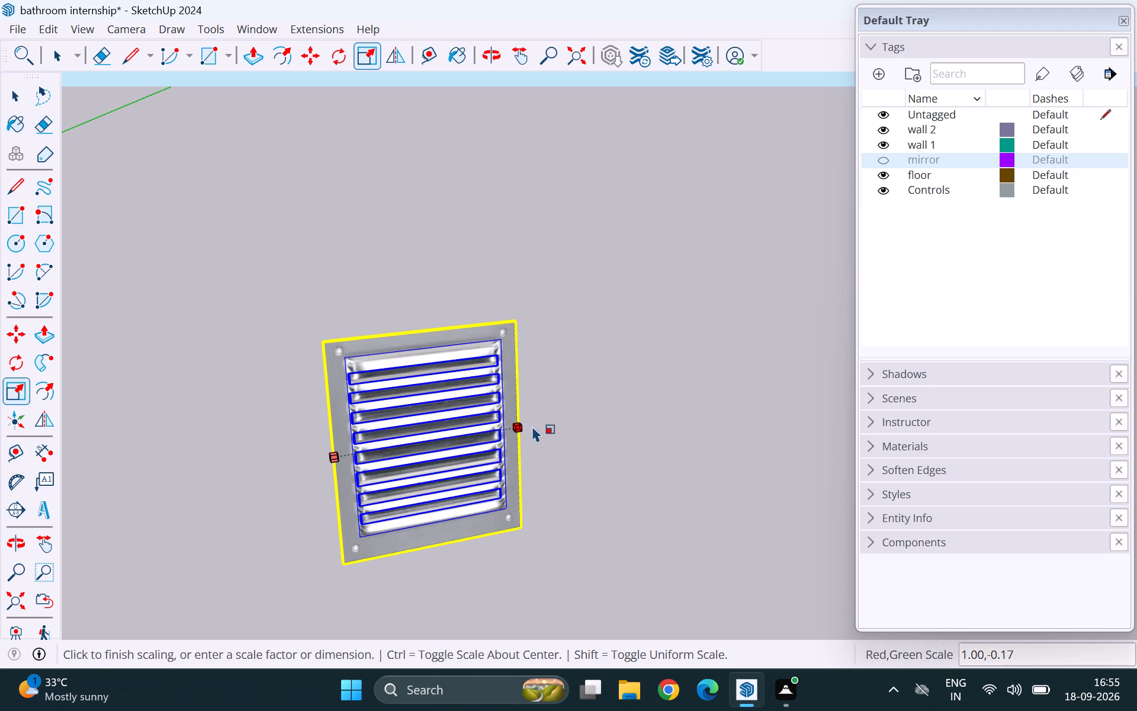
type("2'")
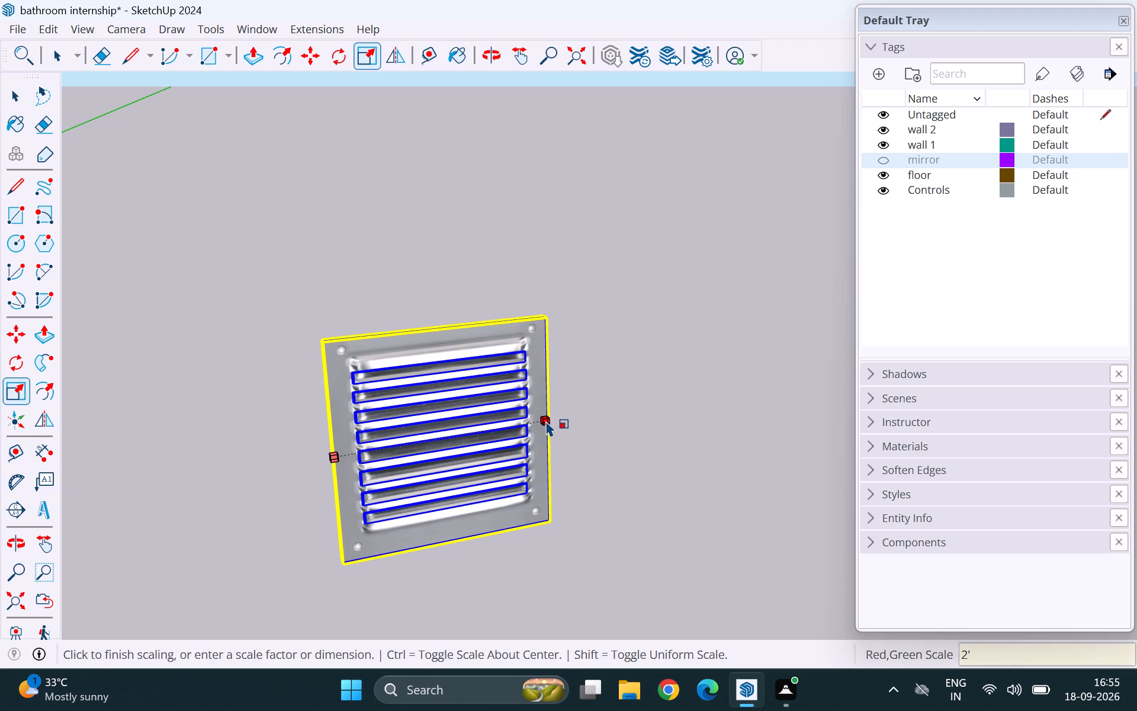
key("Return")
key("space")
Measure the grille's width along its top edge.
key("t")
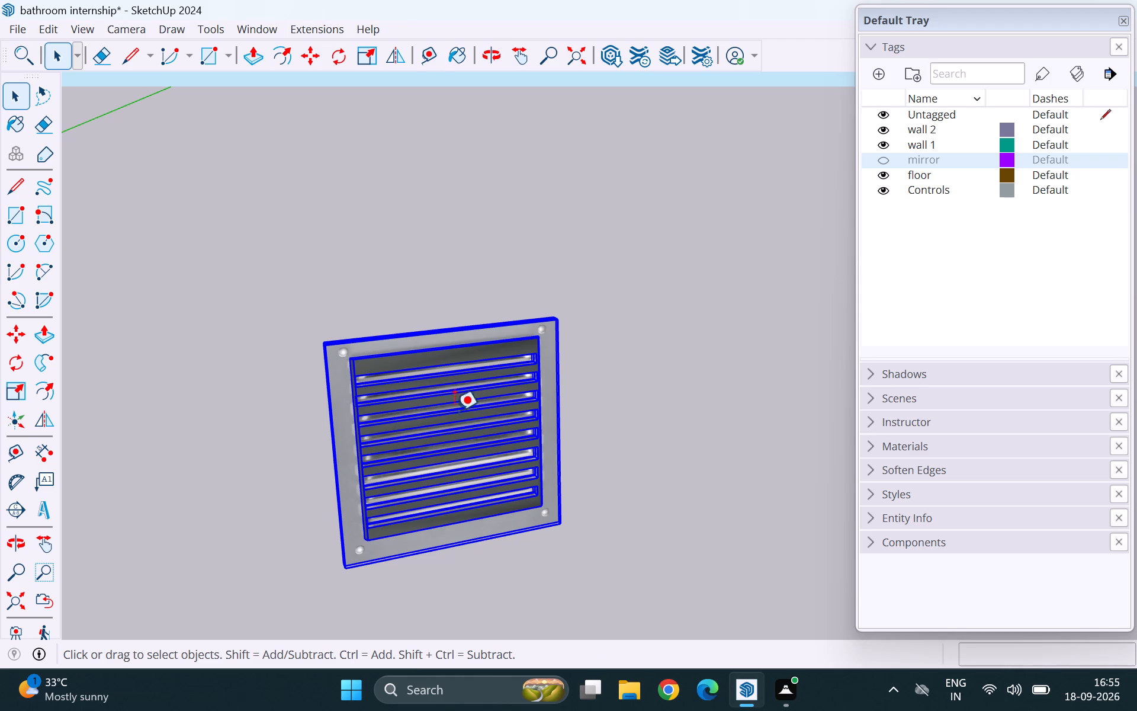
left_click(327, 344)
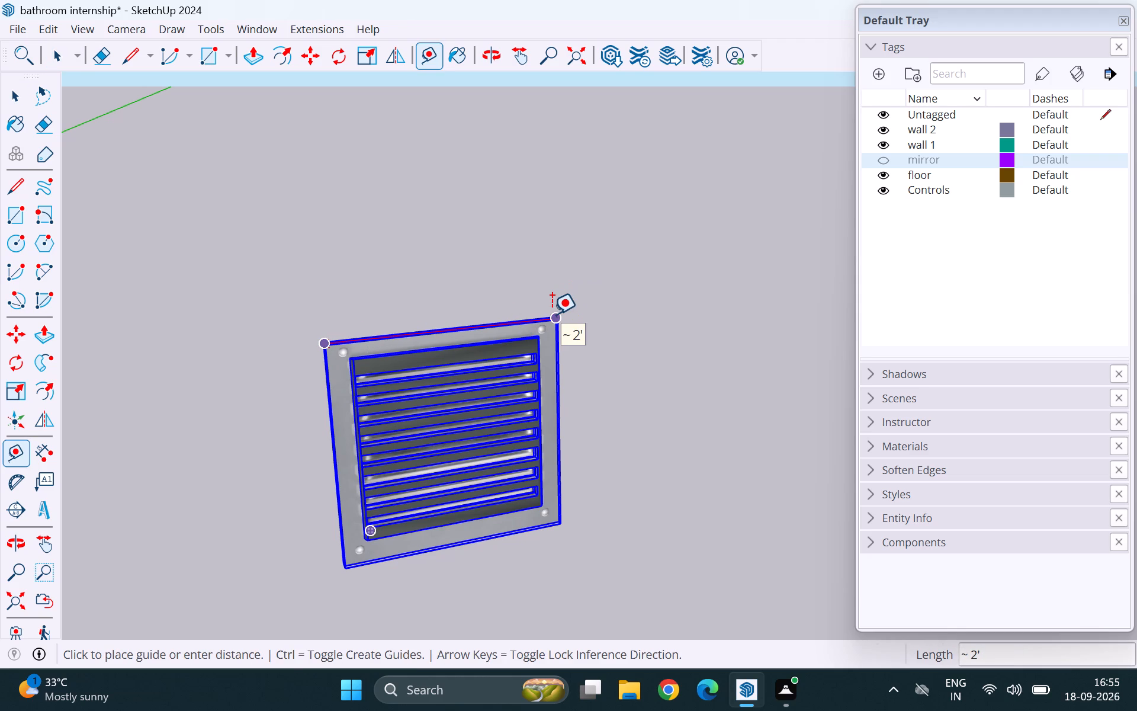
key("Escape")
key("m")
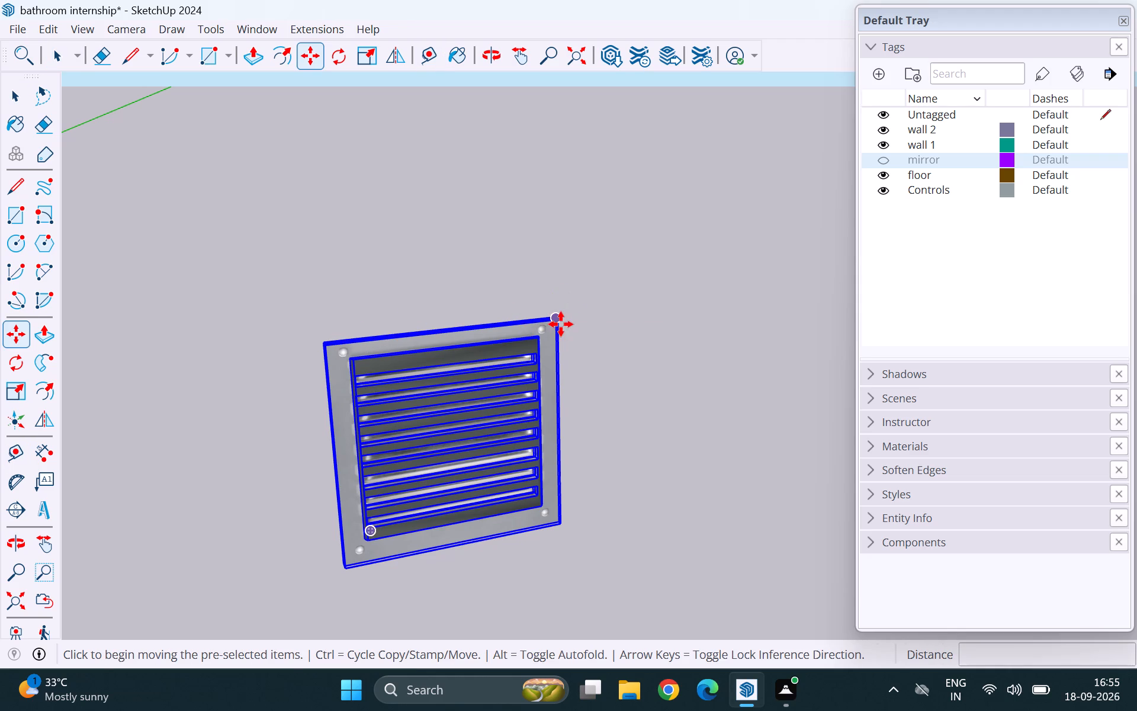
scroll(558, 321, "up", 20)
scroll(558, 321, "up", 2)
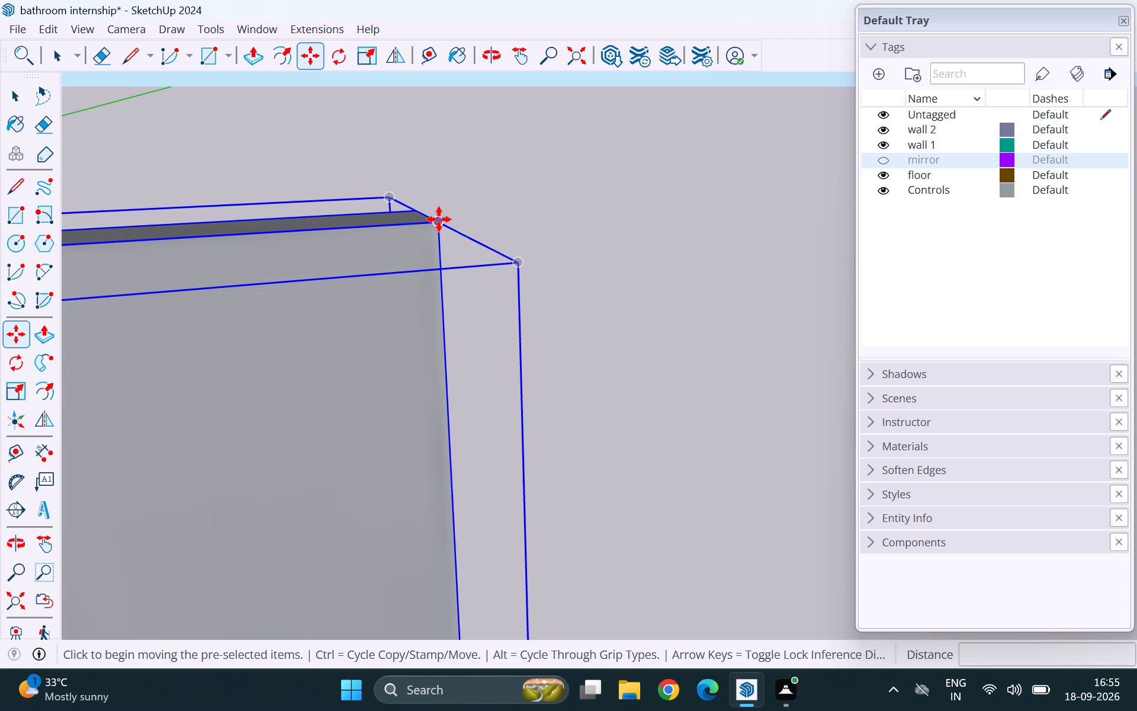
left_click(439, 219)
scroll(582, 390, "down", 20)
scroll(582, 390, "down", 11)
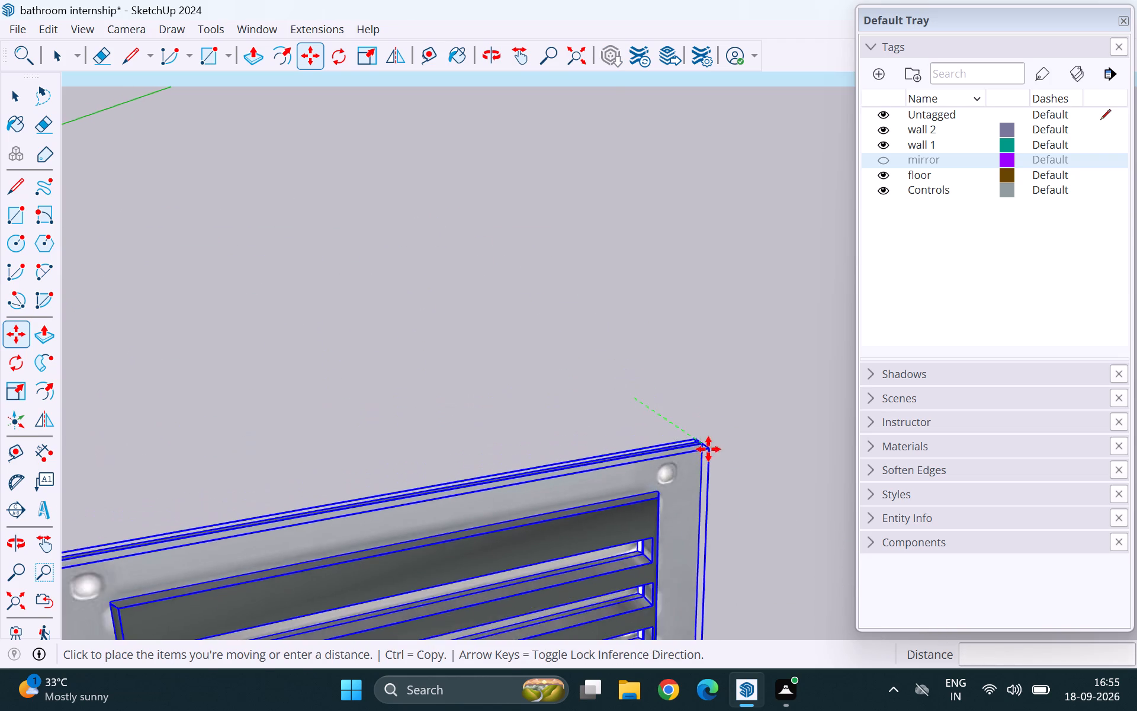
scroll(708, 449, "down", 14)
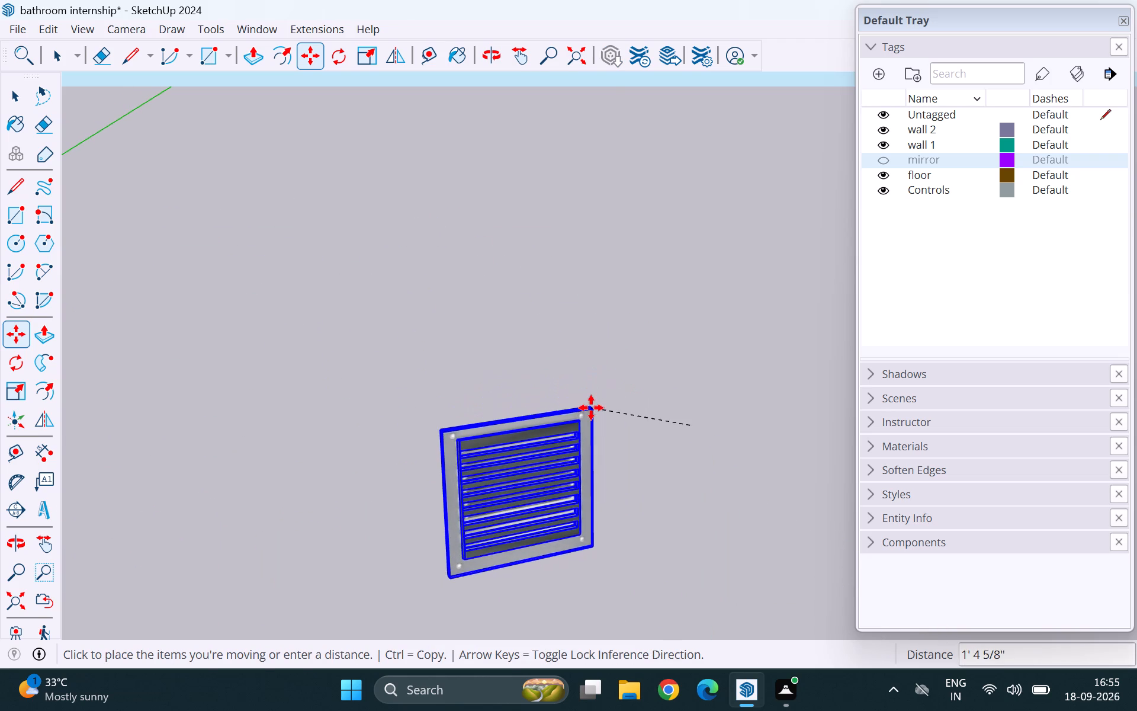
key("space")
Move the grille by its upper corner onto the matching corner of the opening in the shower wall.
middle_click_drag(561, 494, 721, 491)
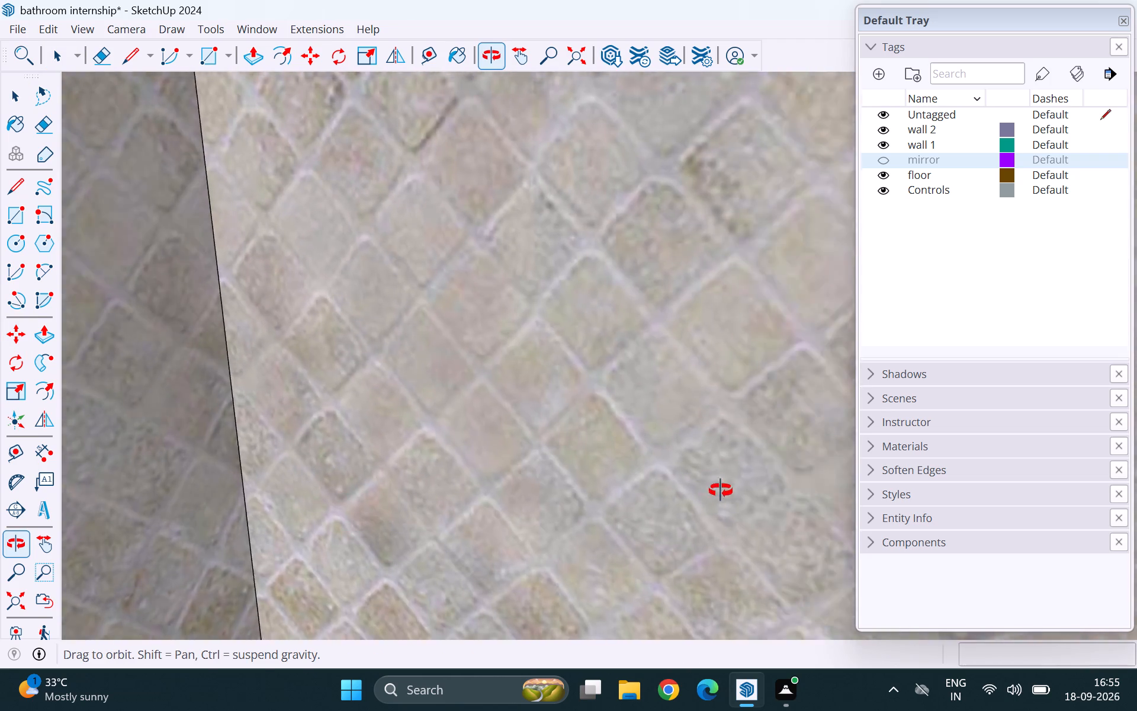
middle_click_drag(721, 491, 515, 485)
middle_click_drag(753, 479, 160, 511)
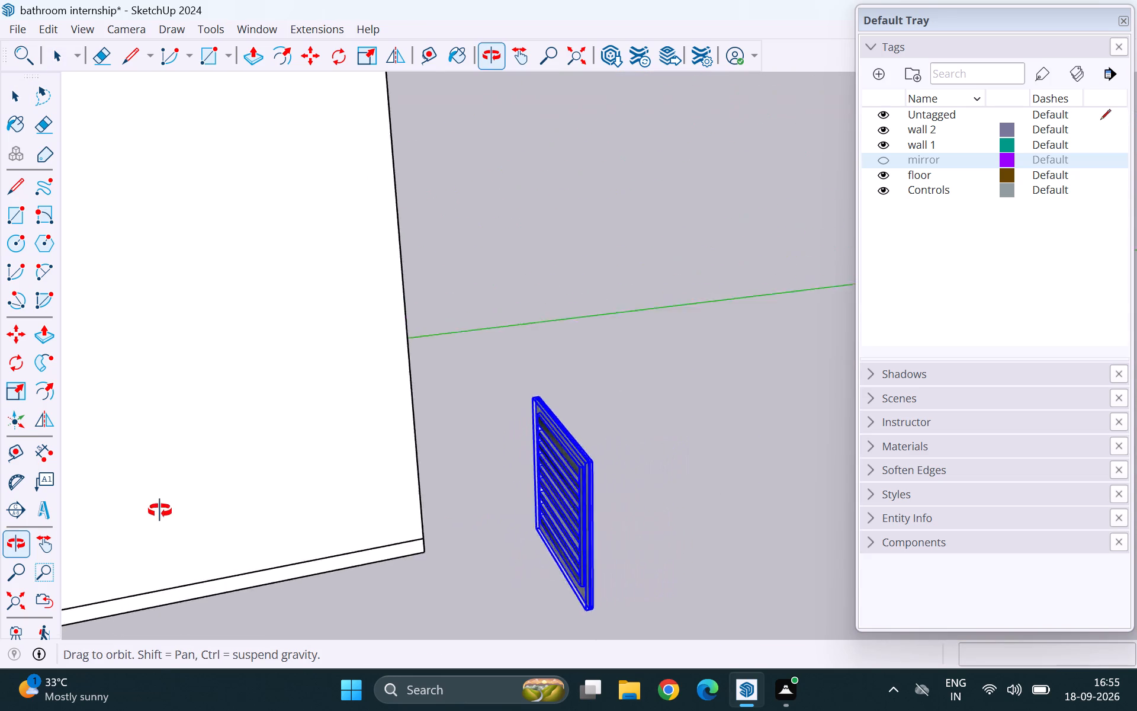
middle_click_drag(160, 511, 603, 495)
scroll(651, 483, "up", 5)
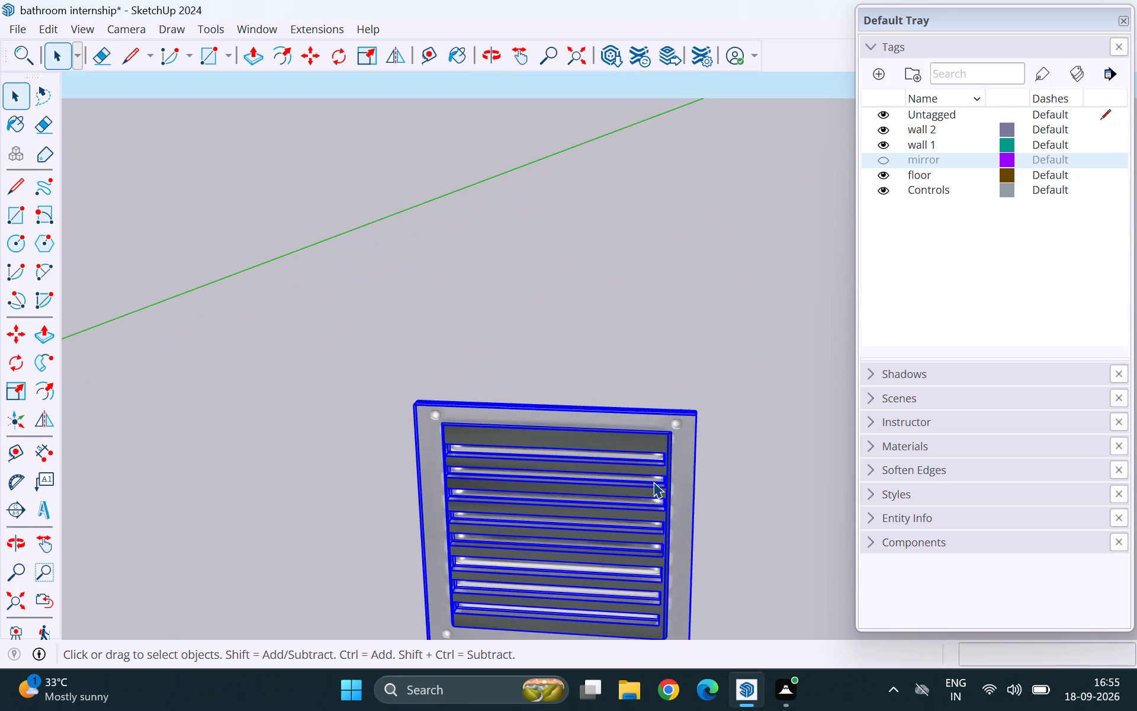
key("m")
left_click(695, 415)
scroll(716, 448, "down", 7)
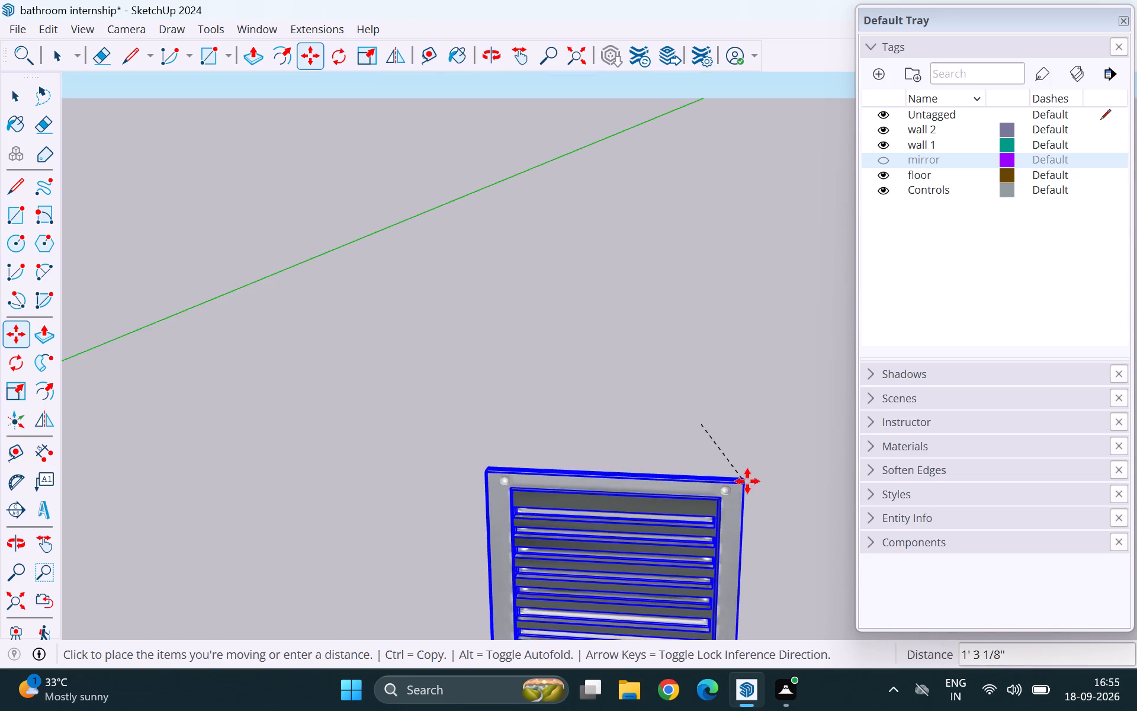
scroll(747, 481, "down", 20)
scroll(747, 481, "down", 3)
scroll(561, 416, "up", 9)
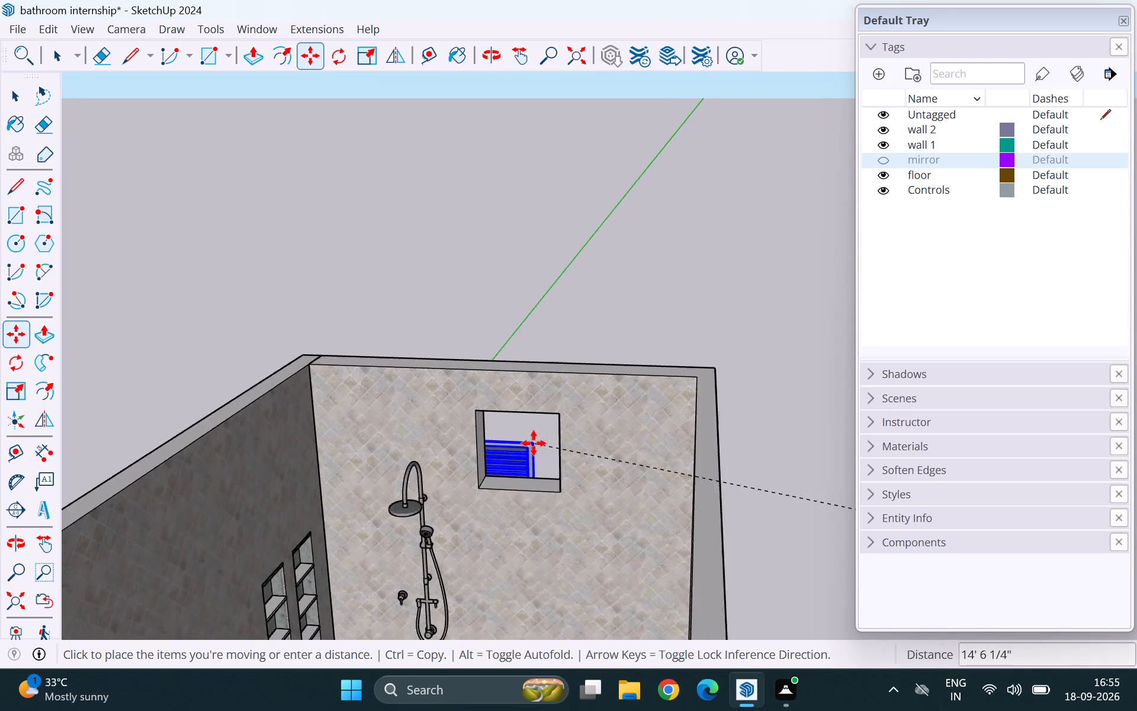
scroll(534, 443, "up", 2)
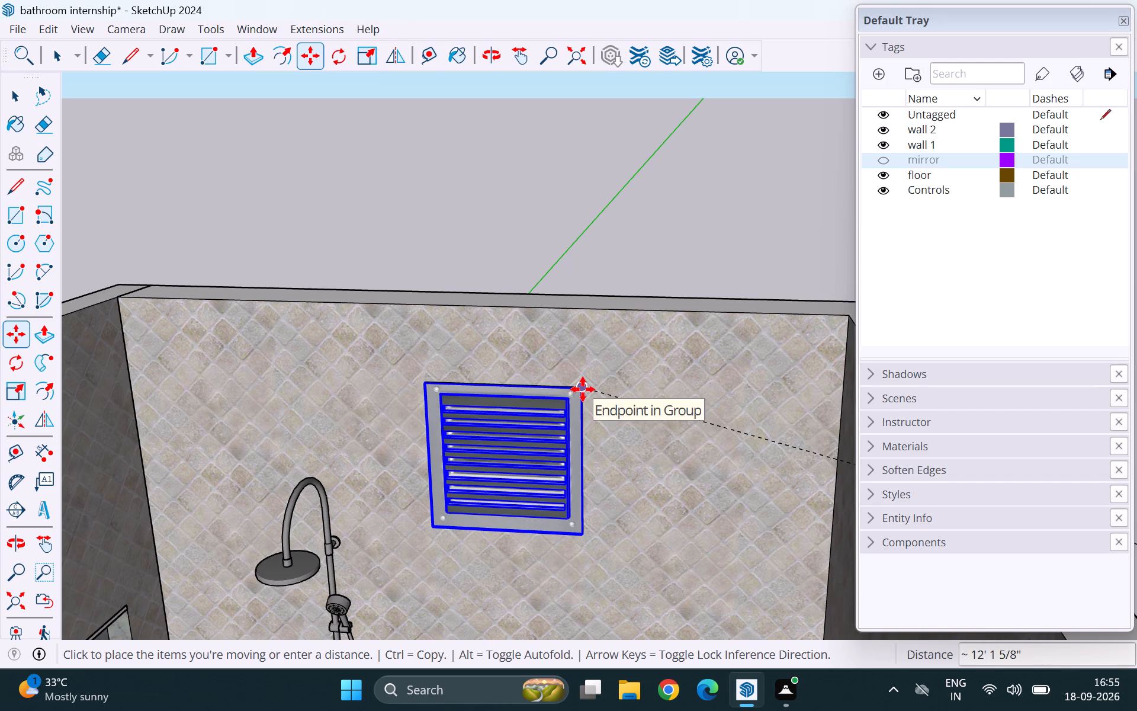
left_click(583, 389)
With back edges shown temporarily, move the grille about 2 1/2" deeper into the shower wall opening, then deselect it.
key("k")
scroll(560, 439, "up", 11)
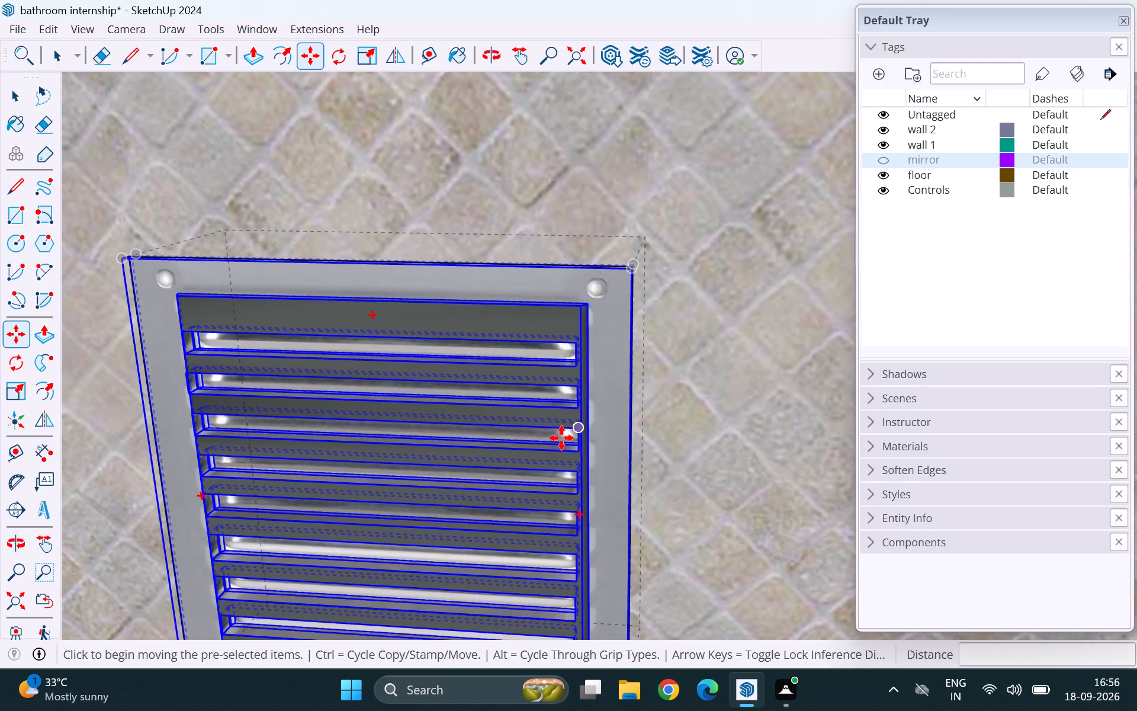
middle_click_drag(608, 367, 583, 389)
middle_click_drag(645, 316, 525, 356)
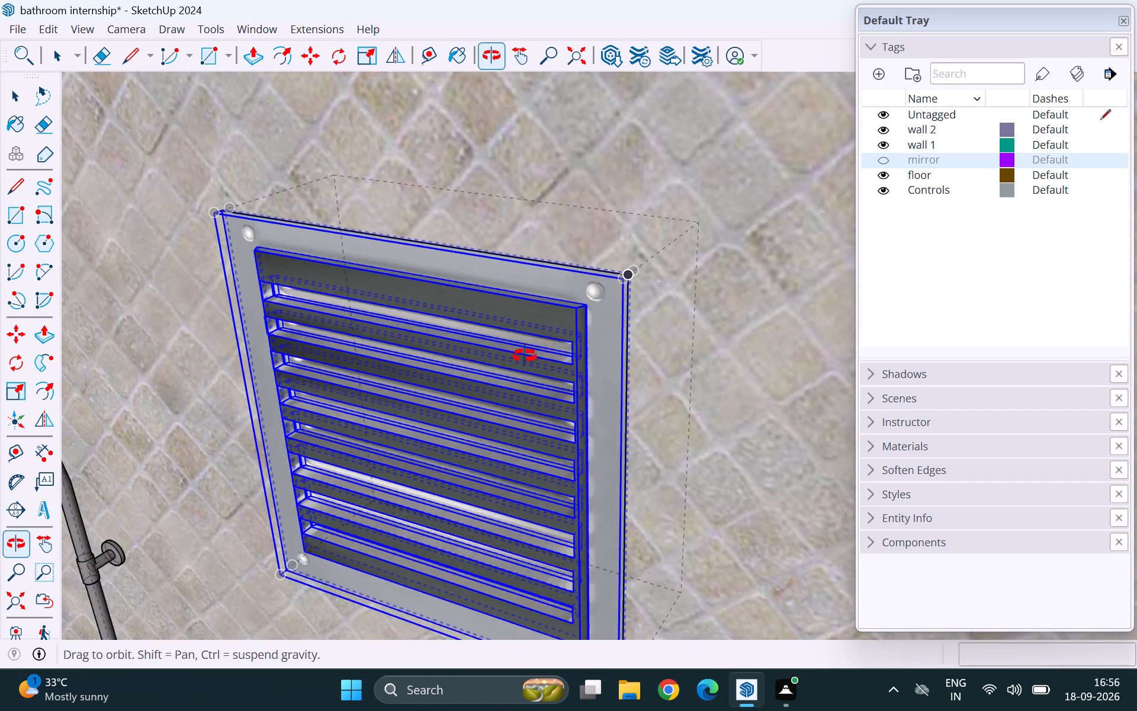
middle_click_drag(525, 356, 387, 391)
scroll(587, 316, "up", 5)
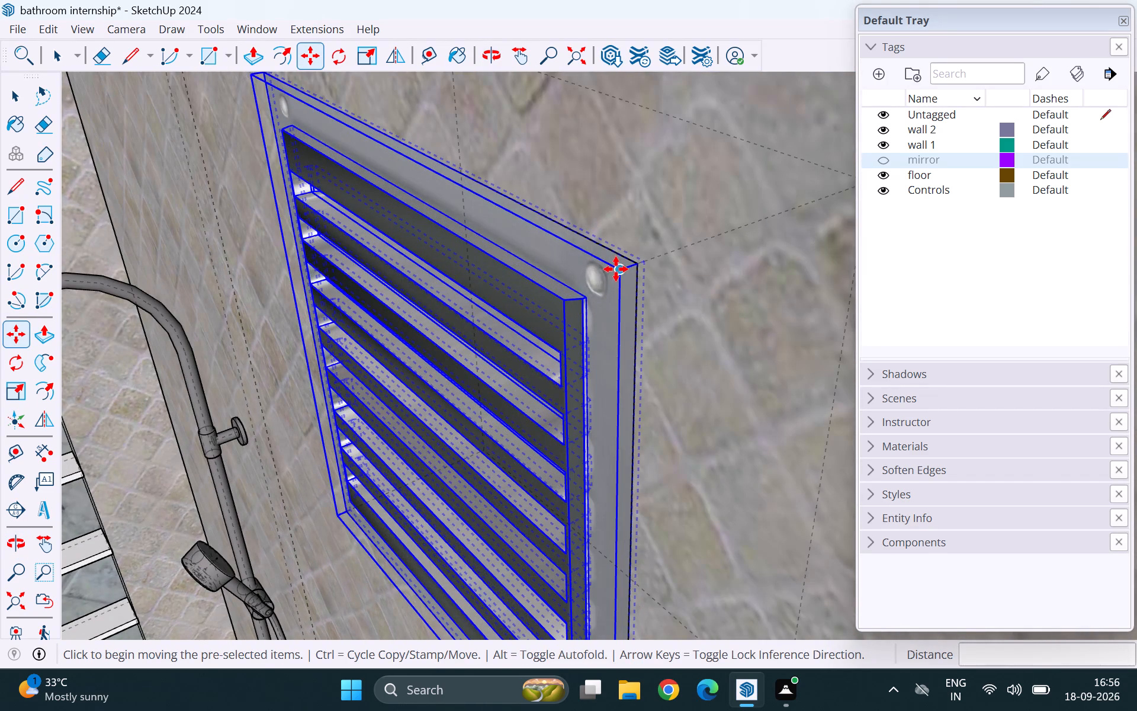
left_click(616, 269)
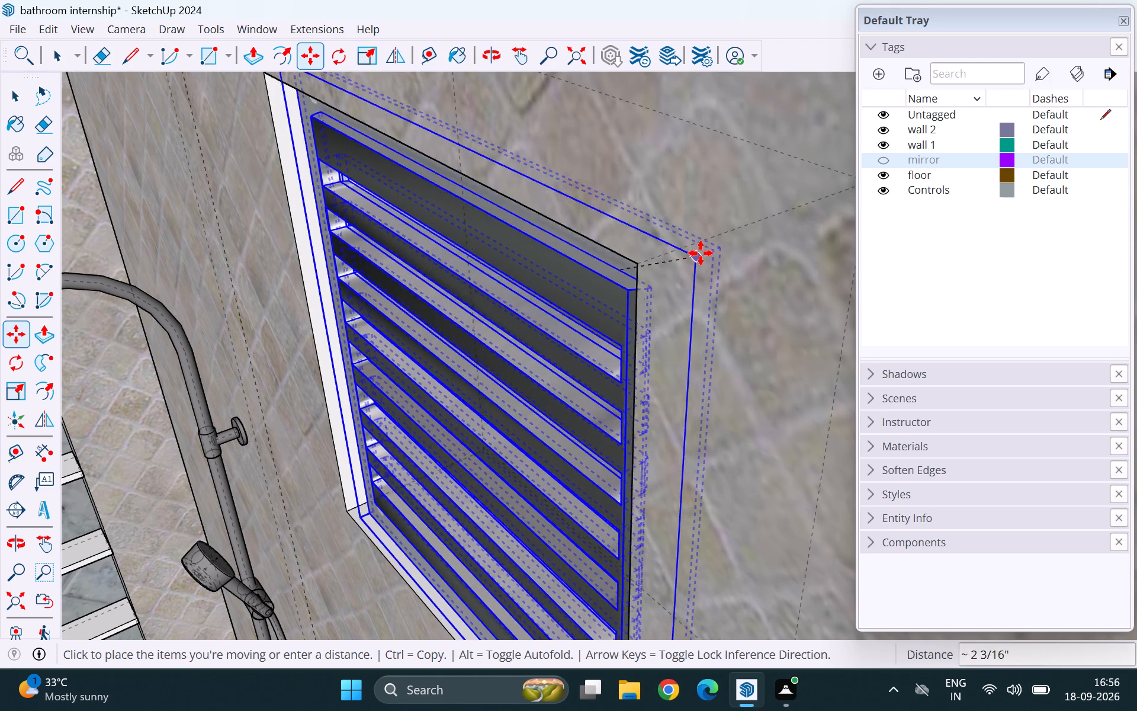
left_click(701, 253)
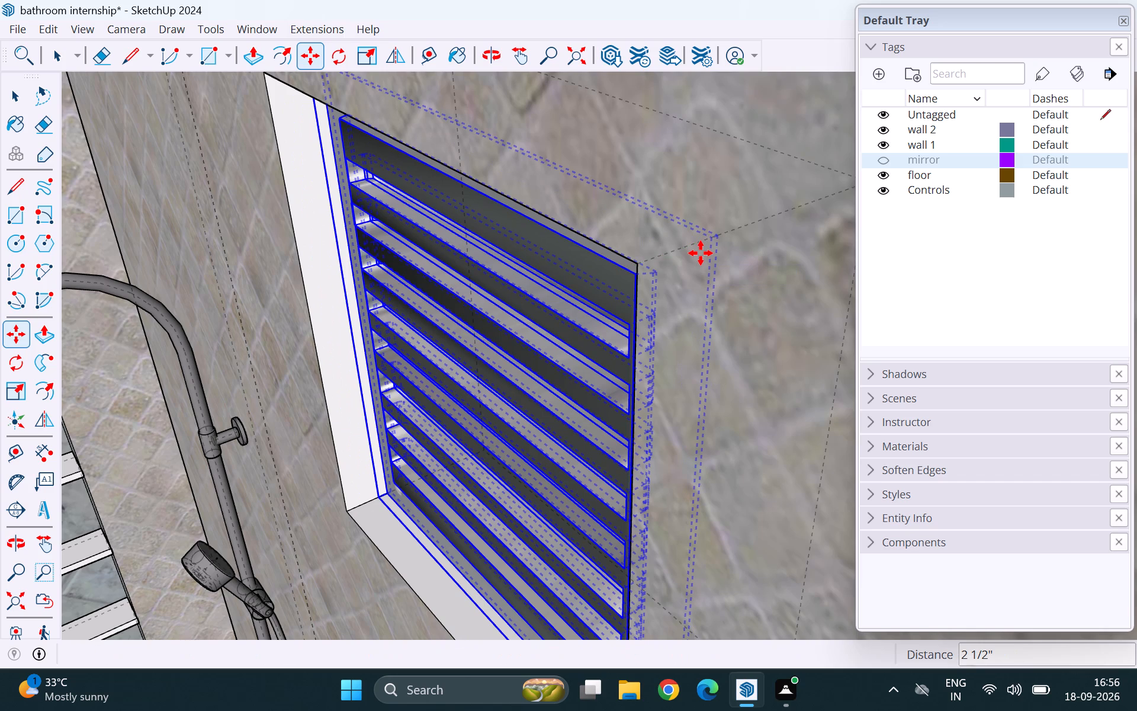
key("k")
key("space")
scroll(548, 365, "down", 15)
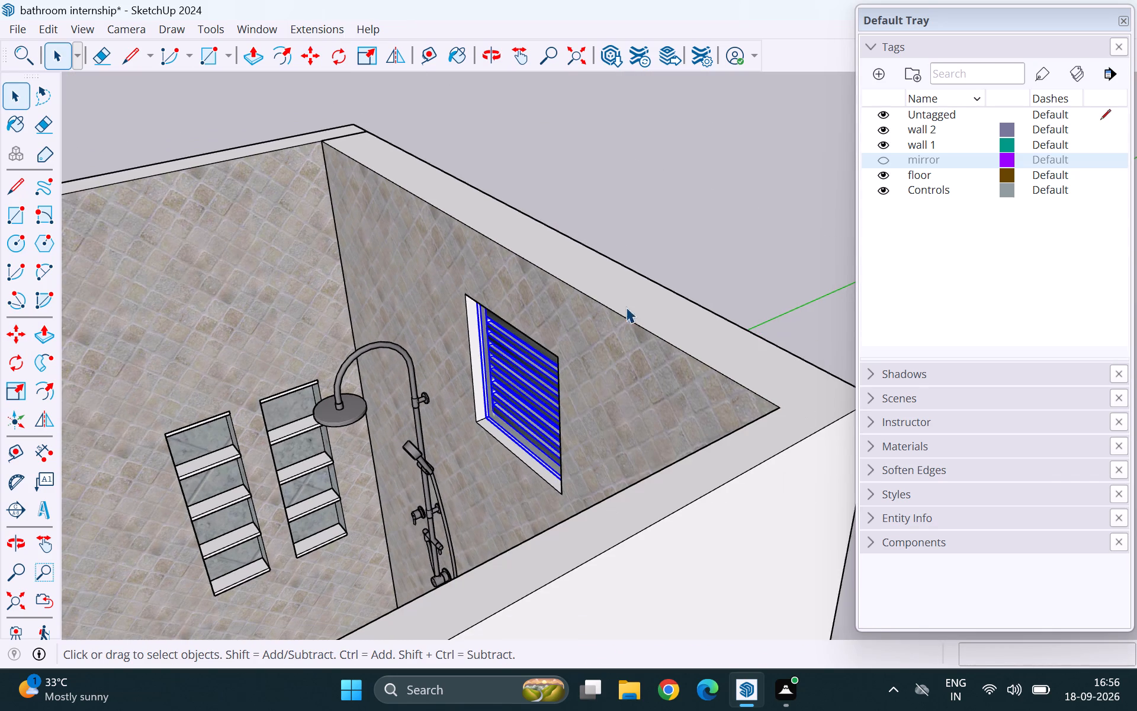
left_click(680, 209)
From the outer side of the wall, move the grille about 1 13/16" further toward the outside along the opening's edge.
middle_click_drag(683, 344, 341, 408)
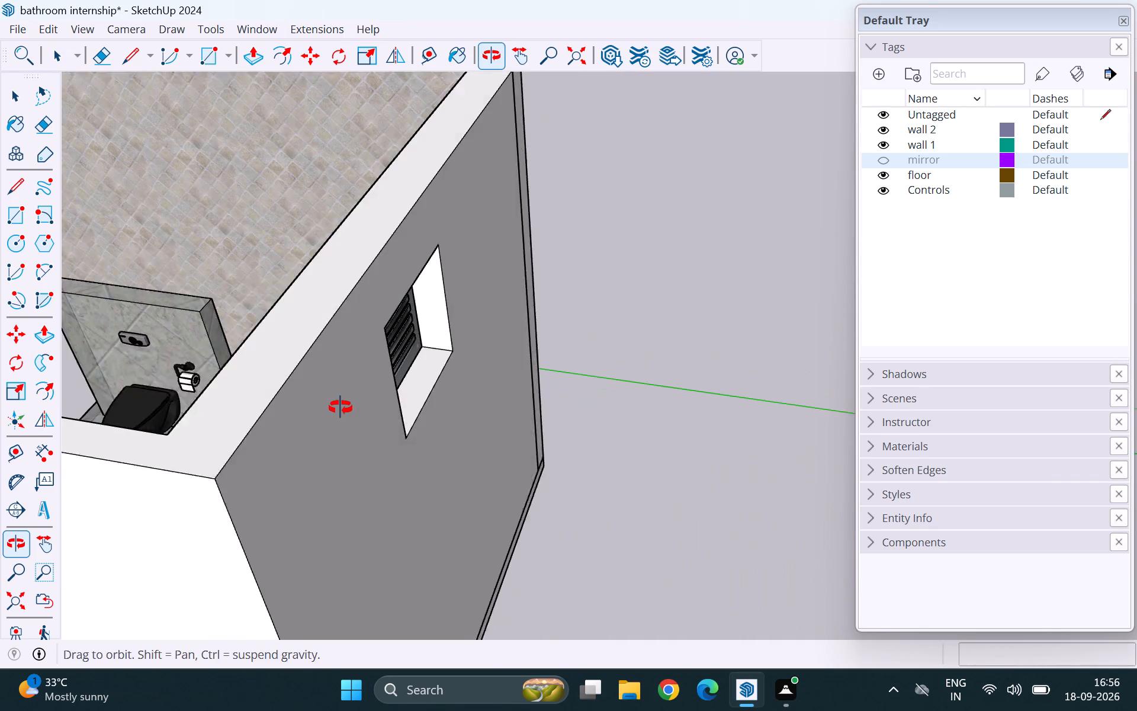
middle_click_drag(341, 408, 487, 427)
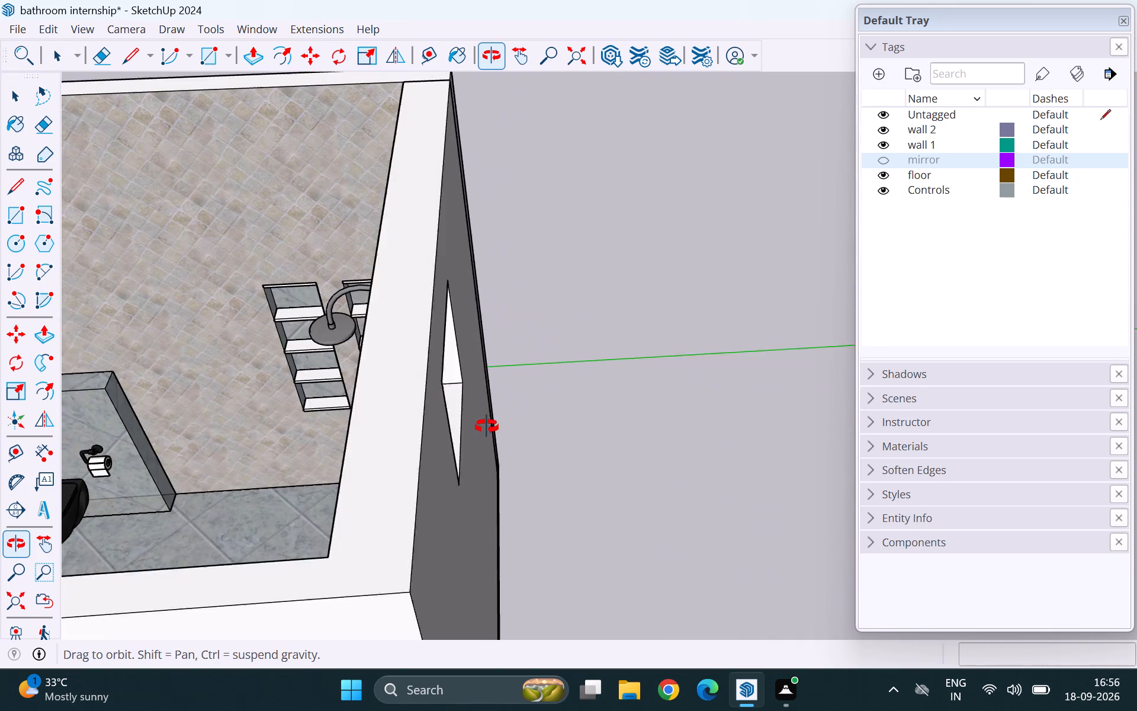
middle_click_drag(487, 427, 374, 431)
scroll(460, 394, "up", 5)
left_click(371, 318)
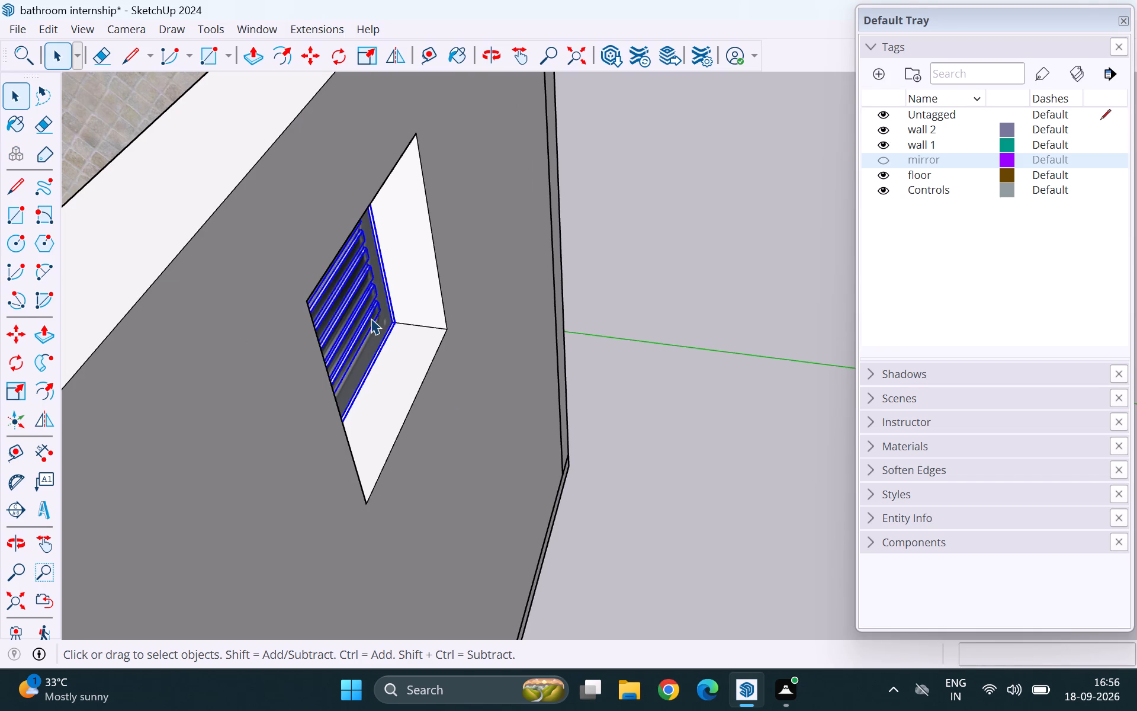
key("m")
left_click(391, 326)
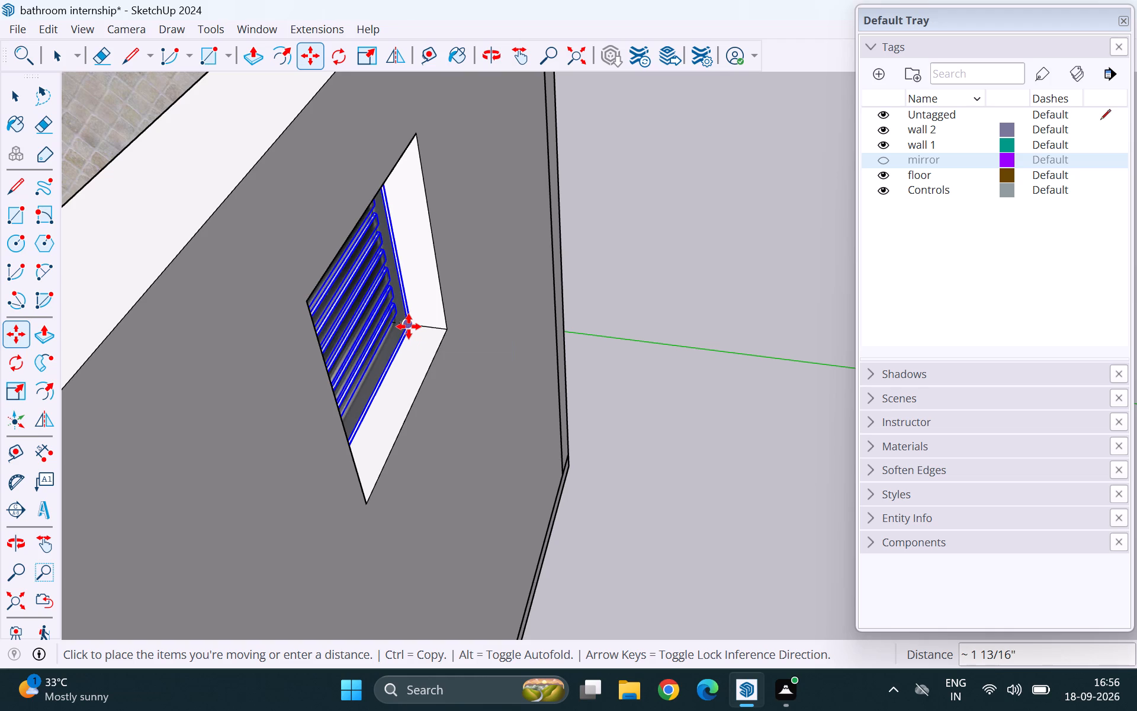
left_click(409, 326)
key("space")
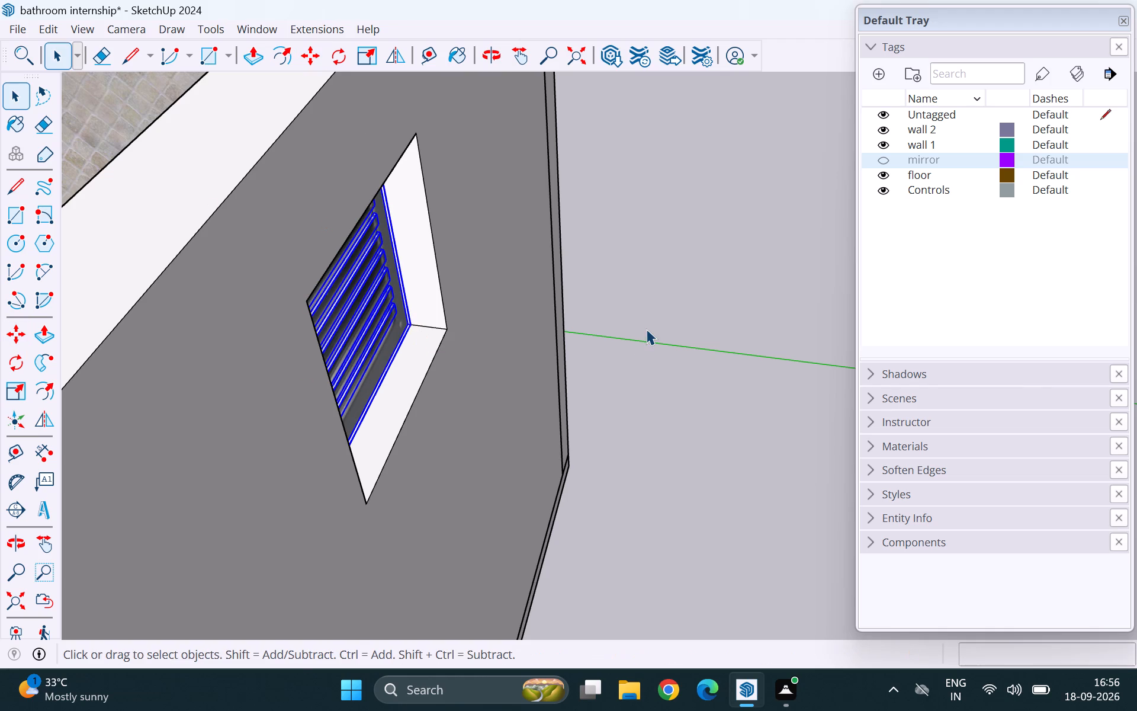
Deselect the grille and open the shower wall group for editing from inside the bathroom.
left_click(646, 329)
scroll(643, 328, "down", 4)
middle_click_drag(508, 374, 751, 392)
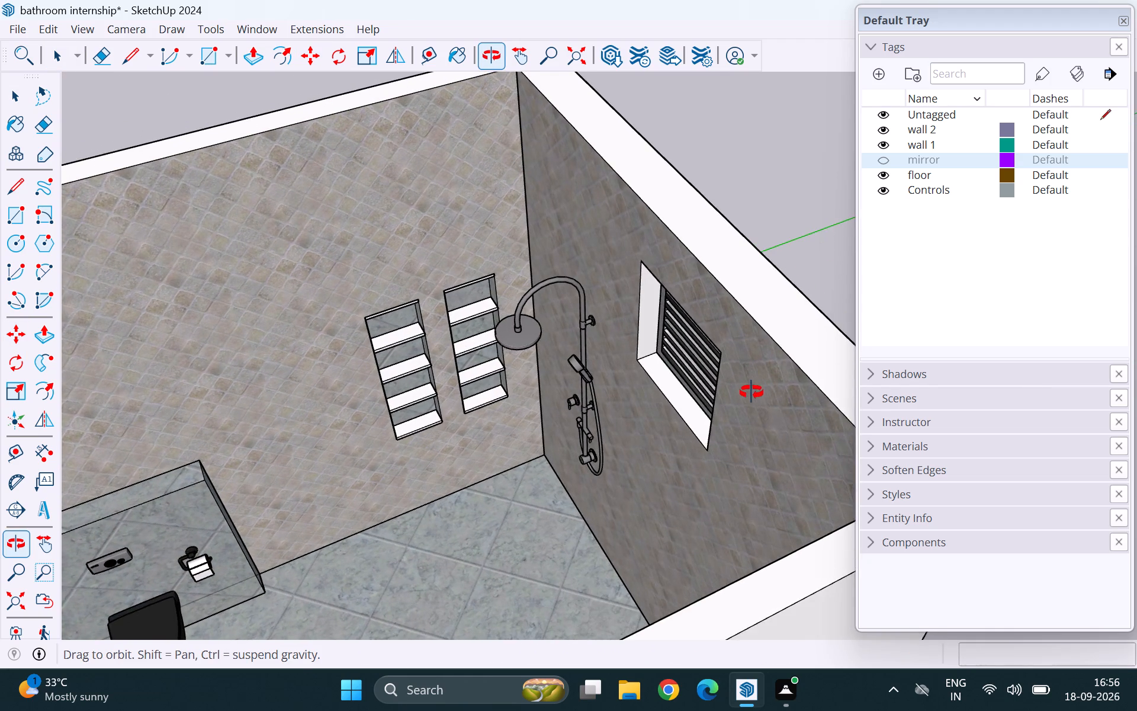
middle_click_drag(751, 392, 763, 391)
scroll(560, 326, "down", 3)
middle_click_drag(538, 388, 836, 378)
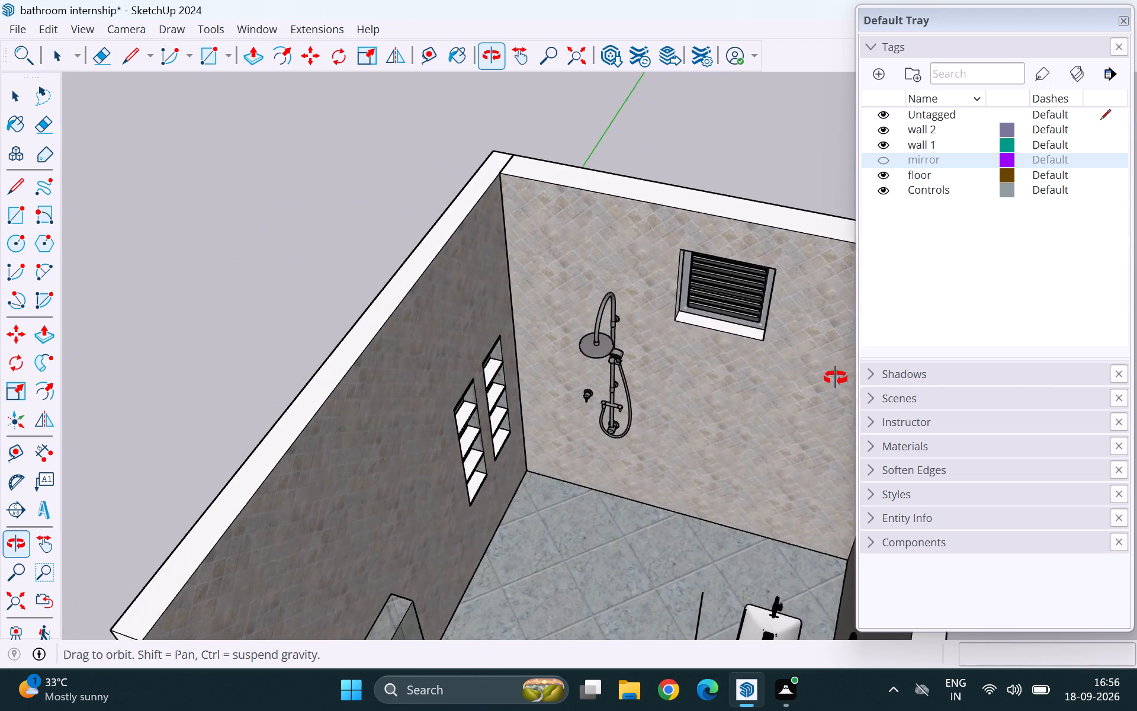
middle_click_drag(836, 378, 889, 370)
scroll(488, 311, "down", 5)
middle_click_drag(506, 357, 587, 348)
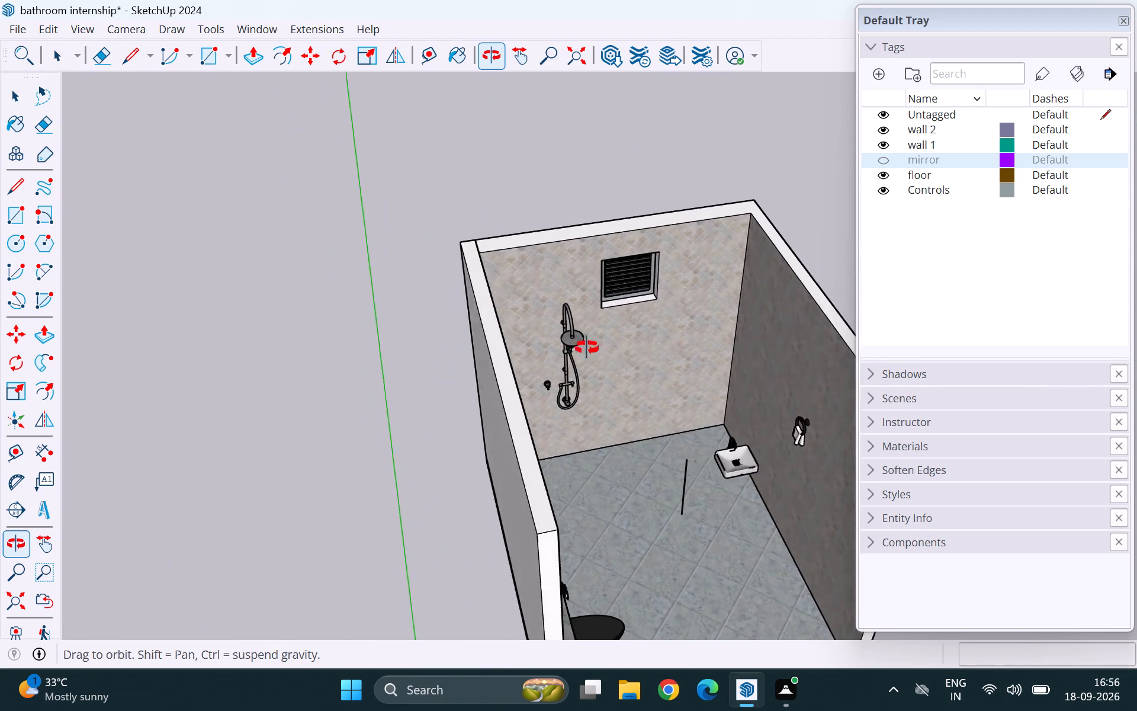
middle_click_drag(587, 348, 526, 348)
scroll(673, 291, "up", 10)
middle_click_drag(597, 327, 561, 374)
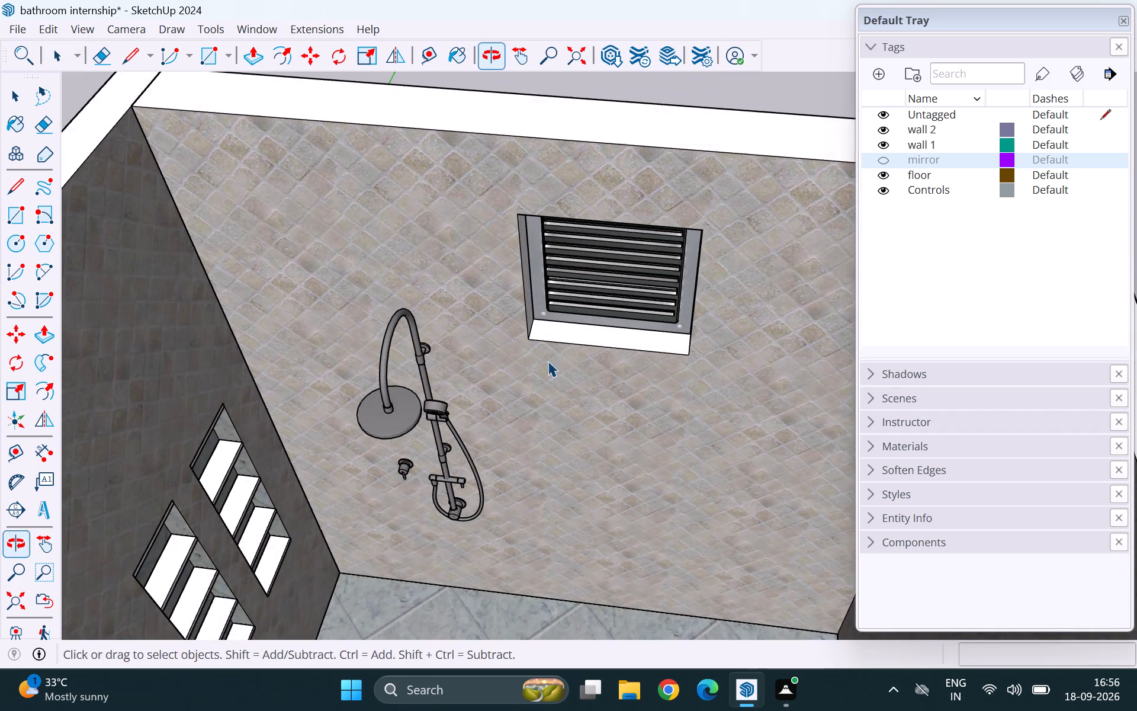
scroll(560, 344, "up", 5)
double_click(580, 330)
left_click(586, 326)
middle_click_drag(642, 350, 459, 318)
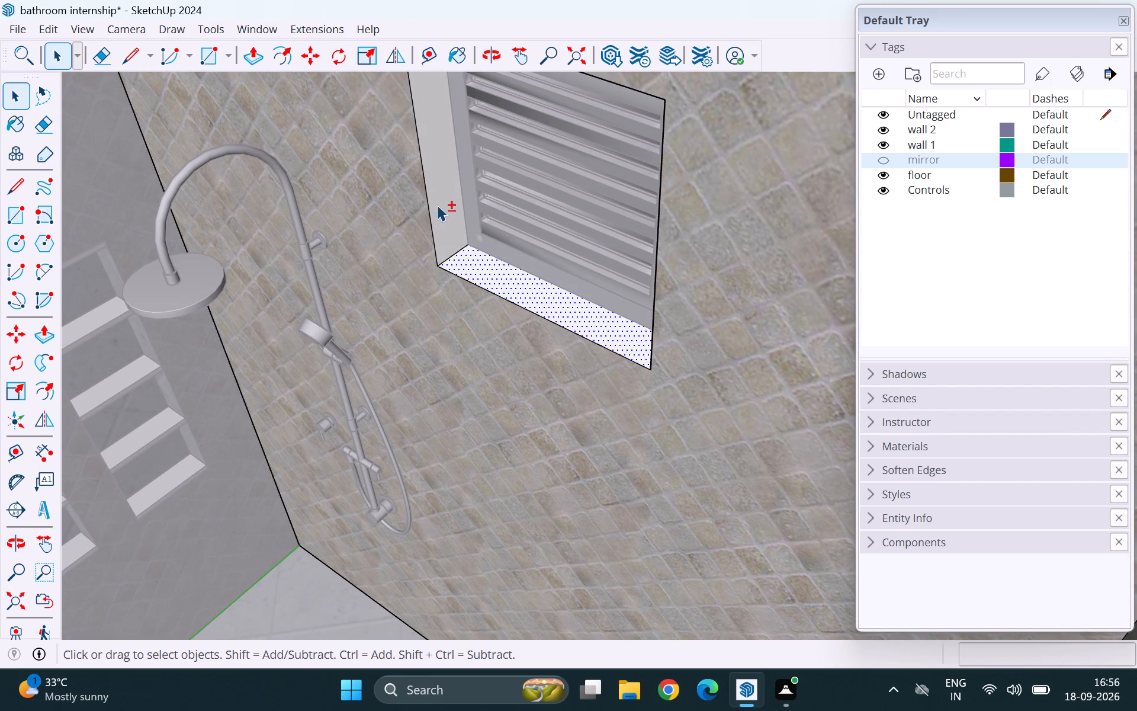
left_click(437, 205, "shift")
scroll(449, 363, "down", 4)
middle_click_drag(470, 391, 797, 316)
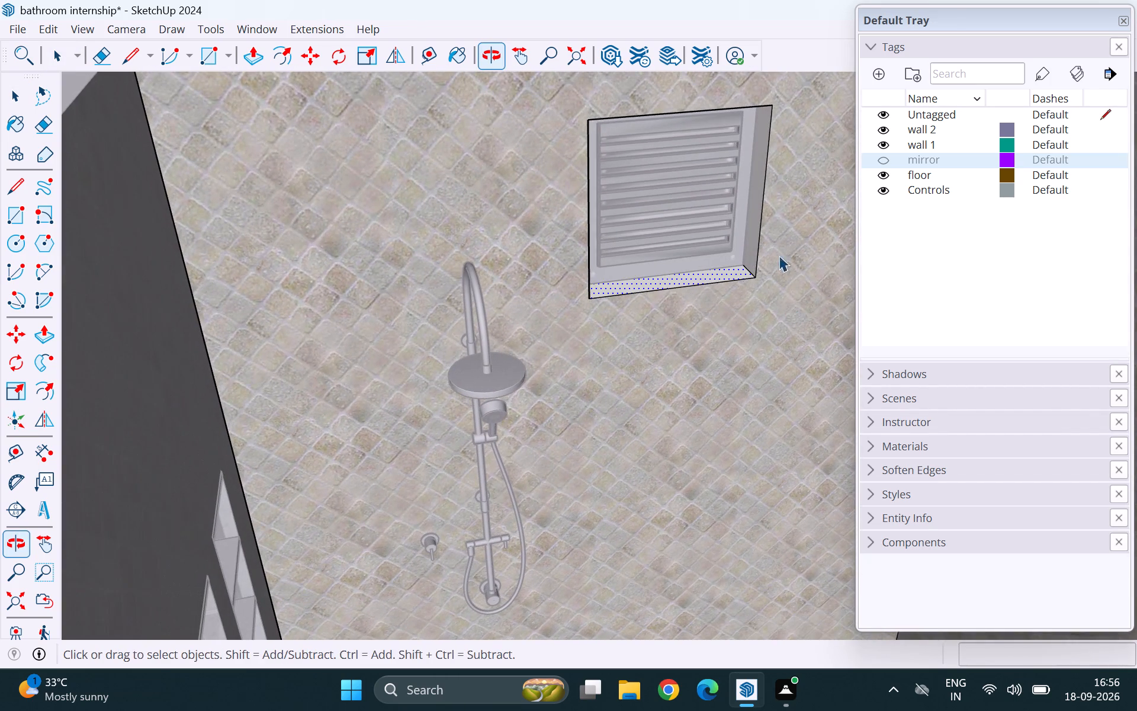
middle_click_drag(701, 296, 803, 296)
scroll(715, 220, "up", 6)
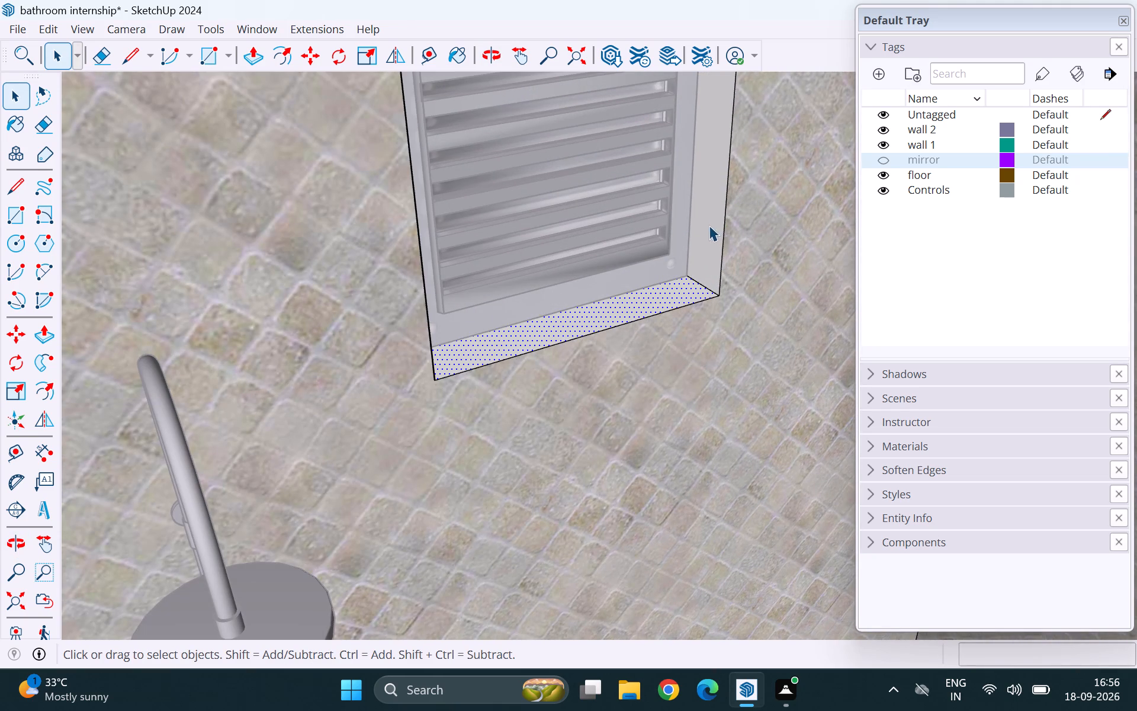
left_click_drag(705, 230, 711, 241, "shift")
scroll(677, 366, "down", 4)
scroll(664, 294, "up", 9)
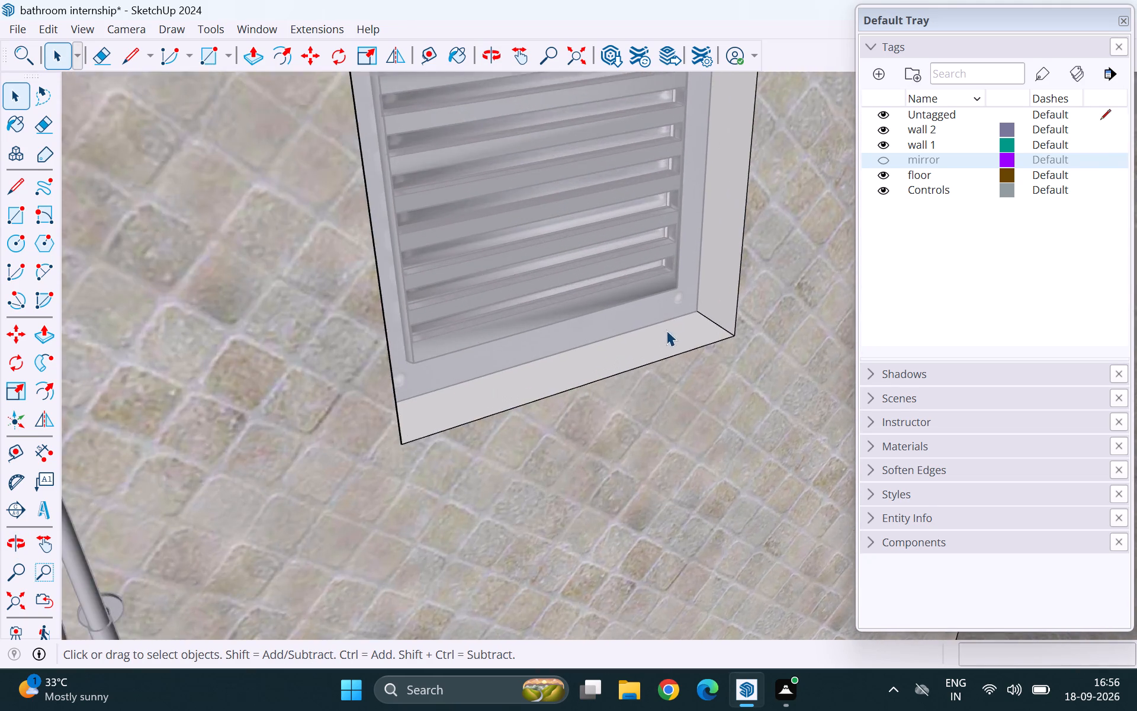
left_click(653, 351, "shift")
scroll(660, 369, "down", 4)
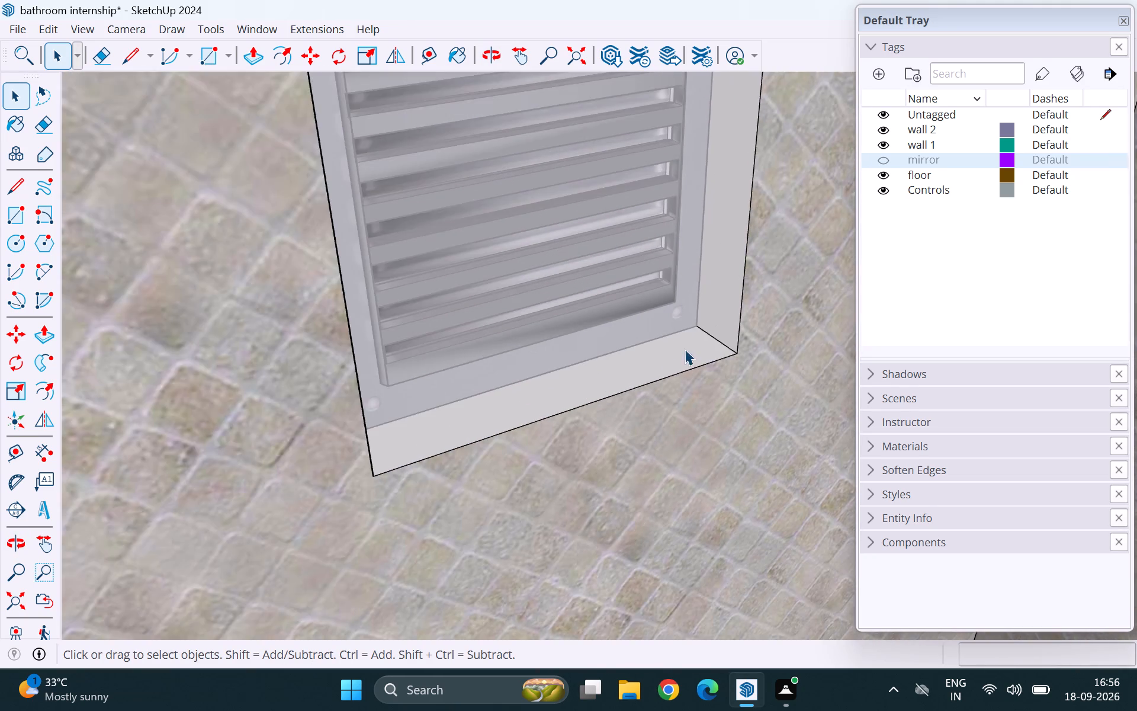
Select the four inner side faces of the grille opening, paint them with the wall's Tile Travertine 2 inch material, and close the wall group.
scroll(685, 349, "up", 1)
middle_click_drag(685, 349, 396, 481)
left_click(528, 361)
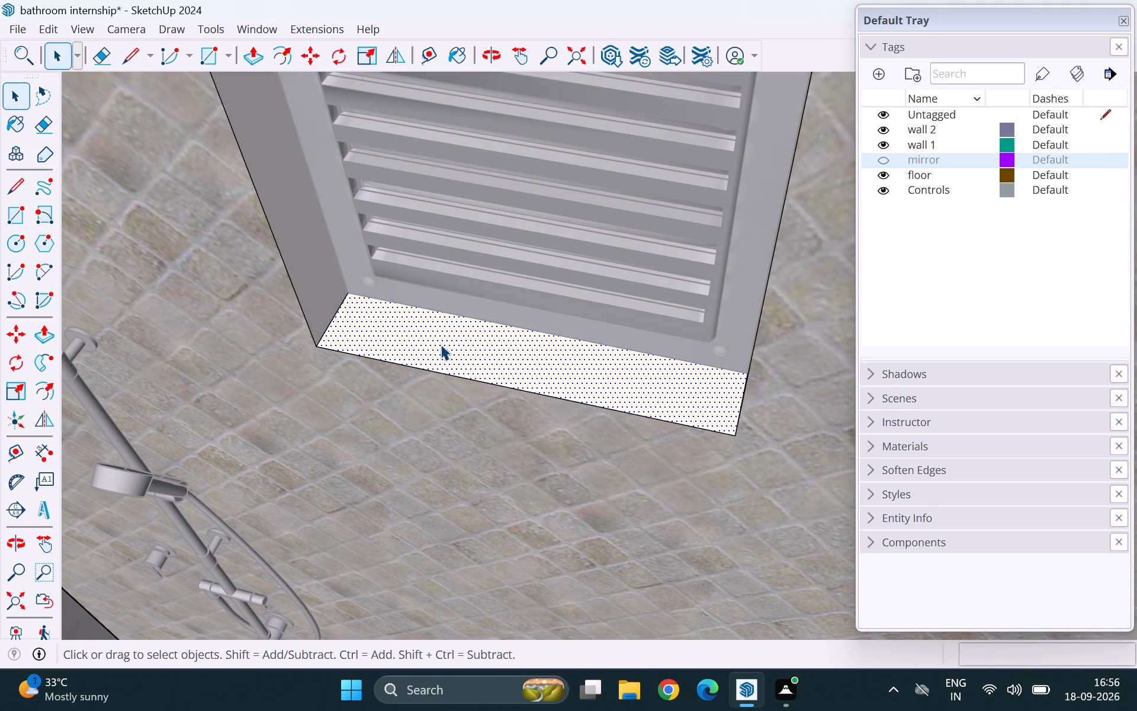
left_click(304, 252, "shift")
scroll(387, 367, "down", 5)
middle_click_drag(384, 450, 741, 350)
scroll(783, 210, "up", 5)
left_click(802, 196, "shift")
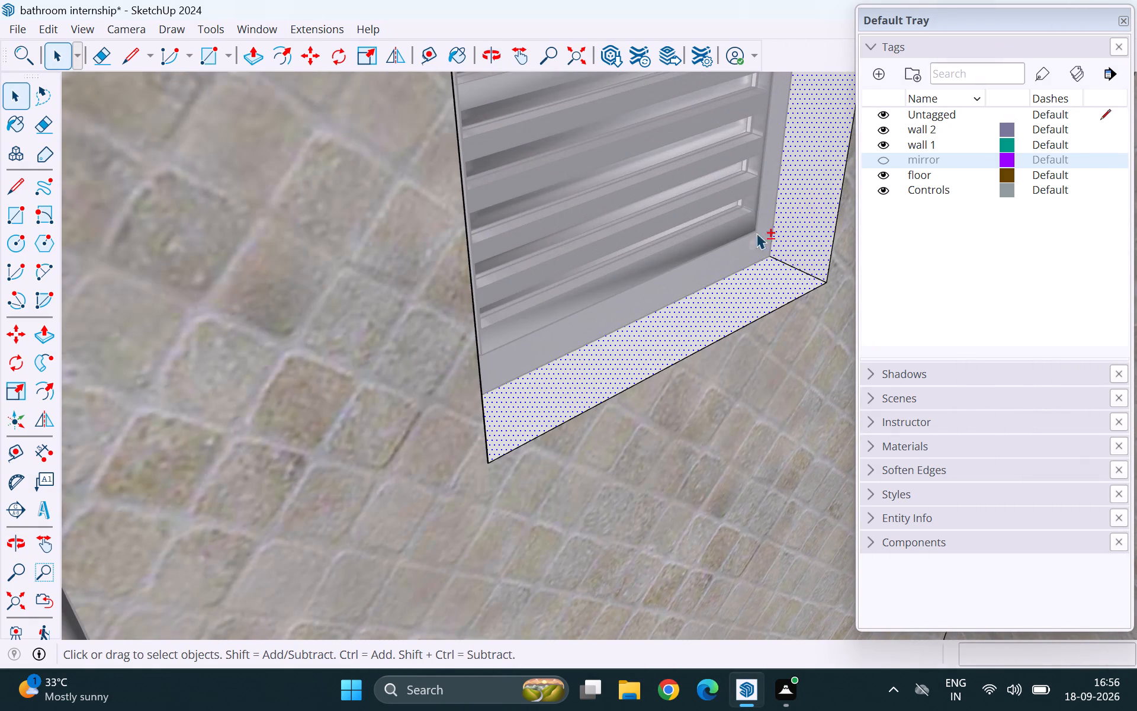
scroll(681, 340, "down", 9)
middle_click_drag(691, 354, 512, 245)
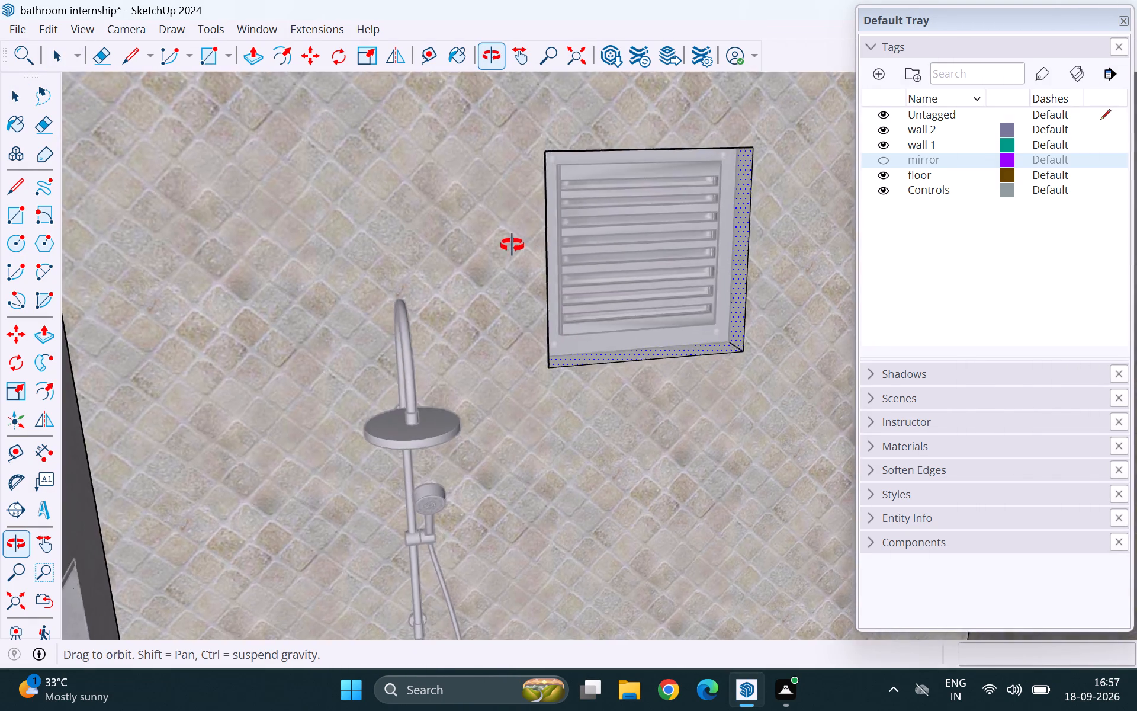
middle_click_drag(512, 245, 475, 94)
scroll(647, 117, "up", 8)
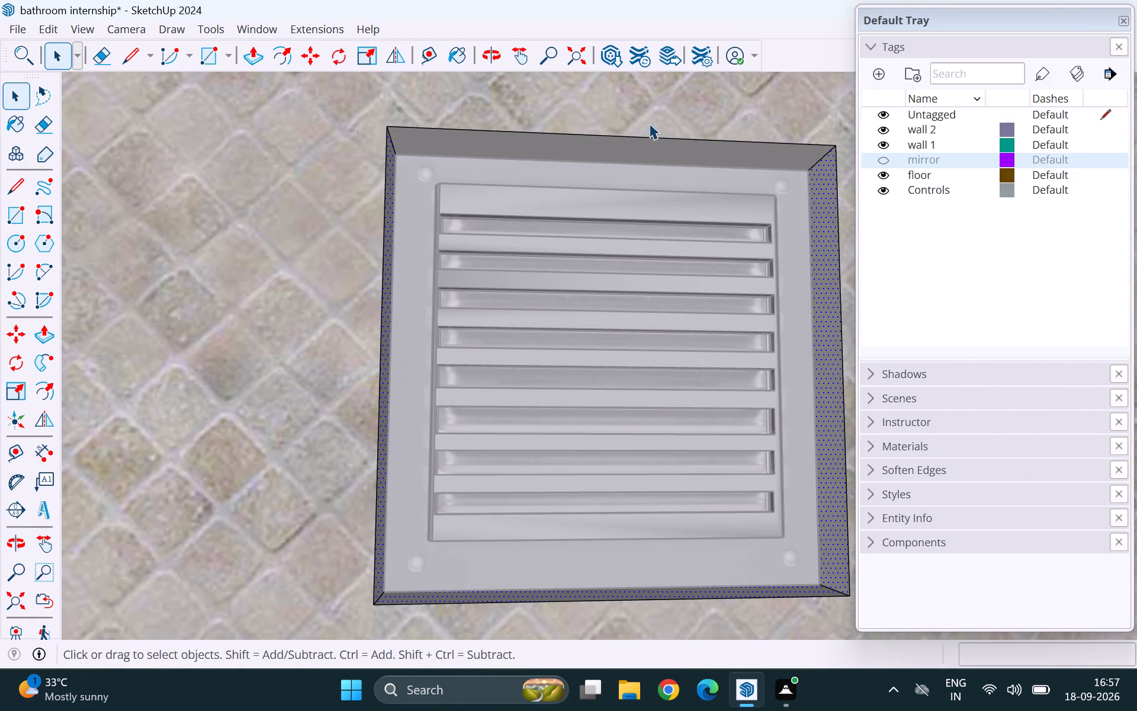
left_click(649, 150, "shift")
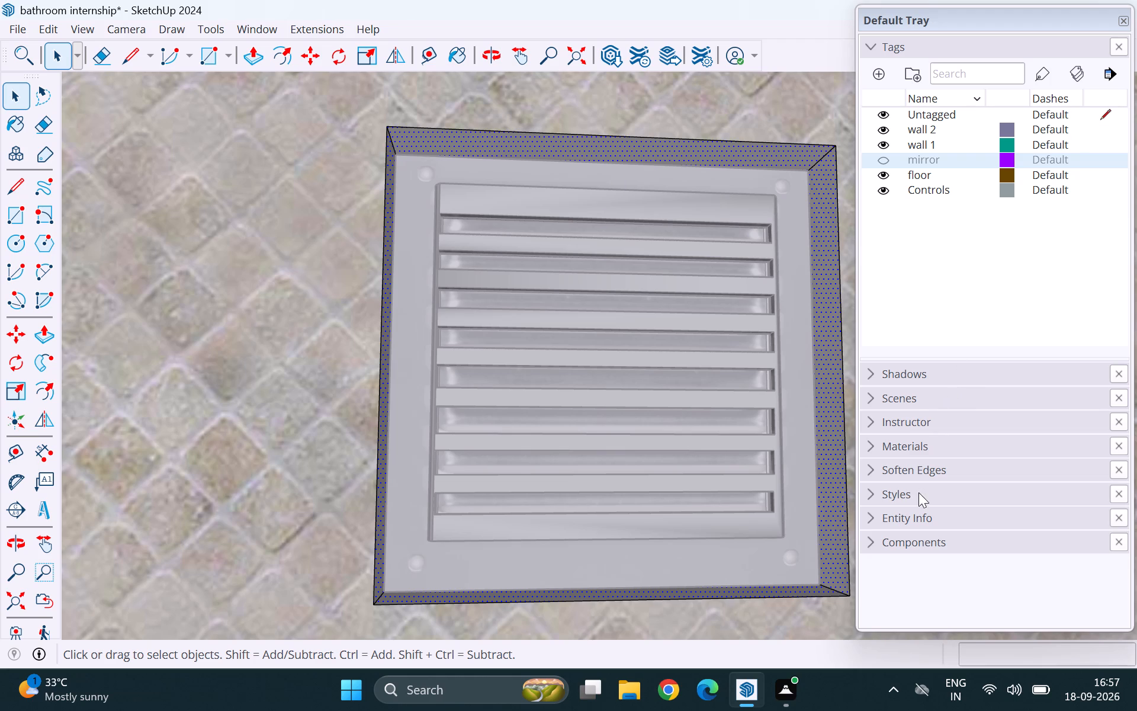
left_click(916, 446)
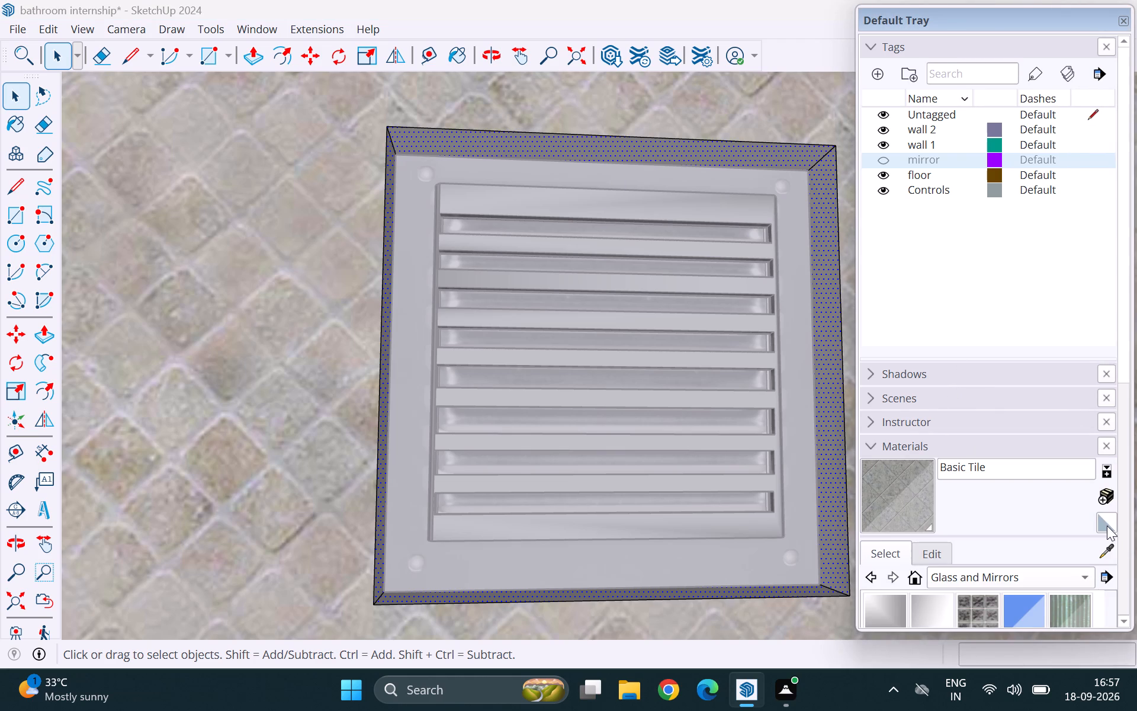
left_click(1106, 554)
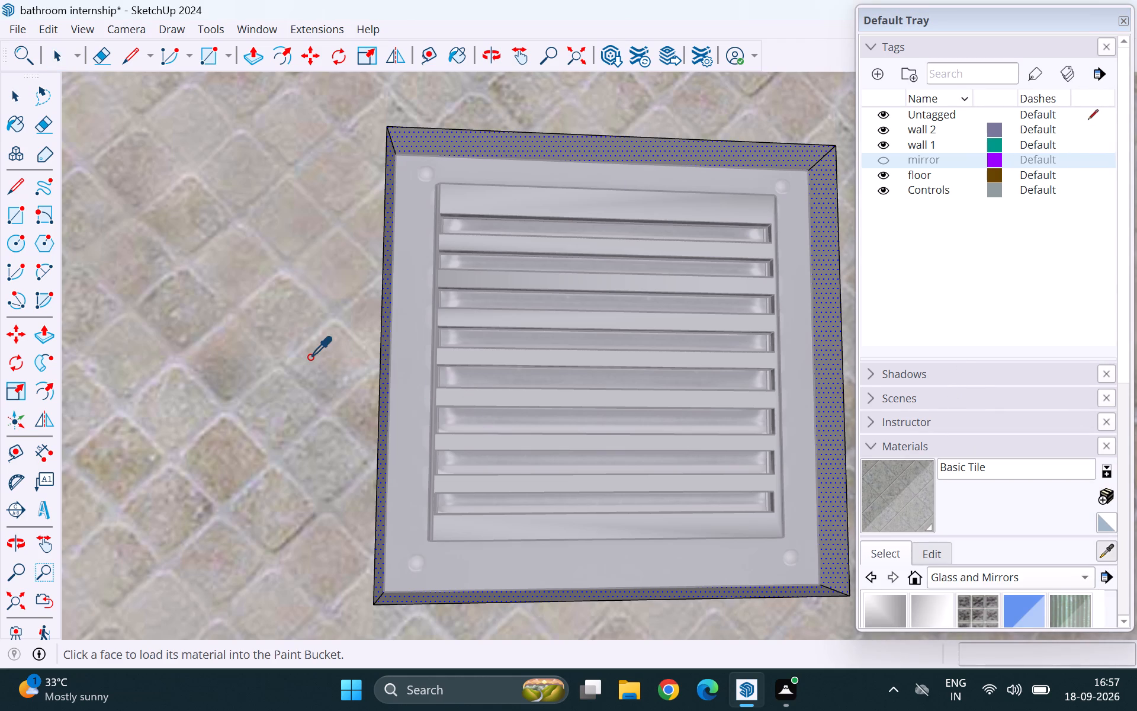
left_click(309, 357)
middle_click_drag(431, 360, 216, 559)
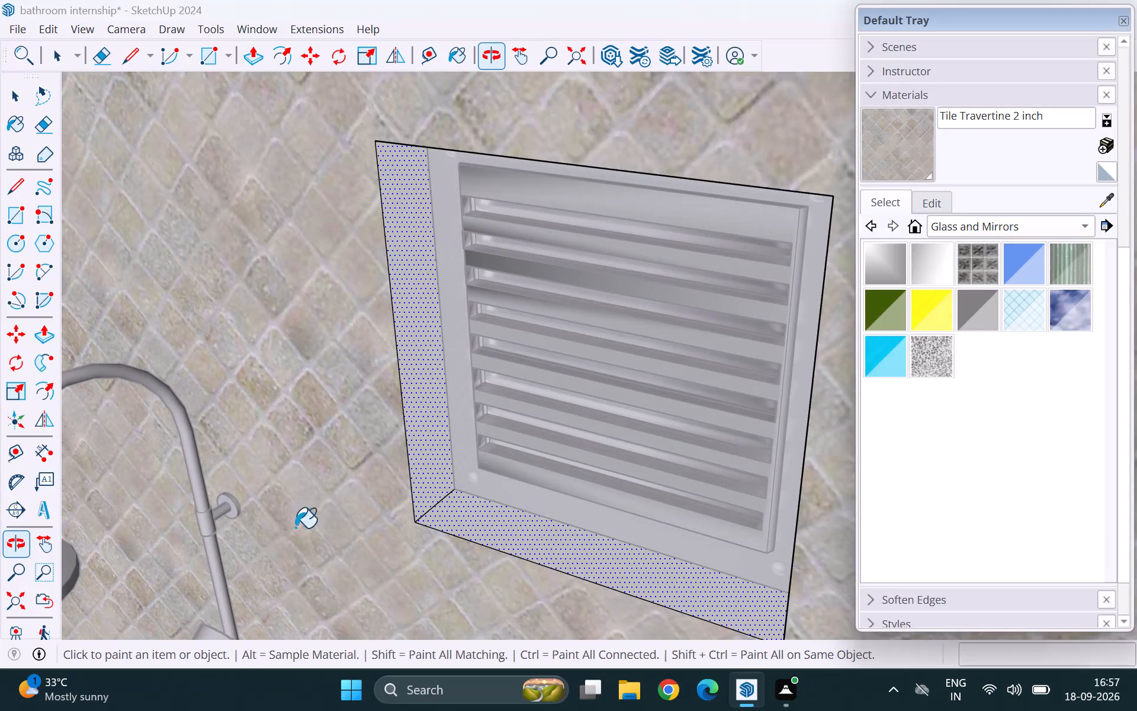
left_click(419, 434)
key("space")
scroll(290, 457, "down", 3)
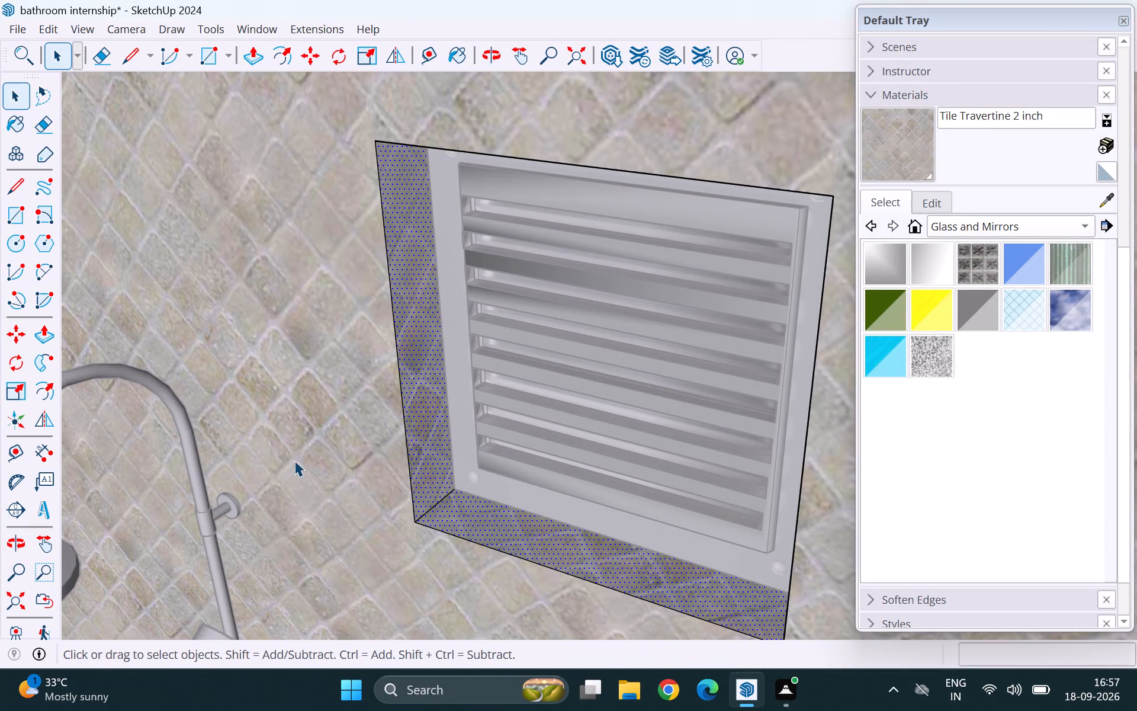
scroll(294, 460, "down", 14)
left_click(527, 270)
Make the hidden mirror tag visible again.
scroll(583, 291, "down", 4)
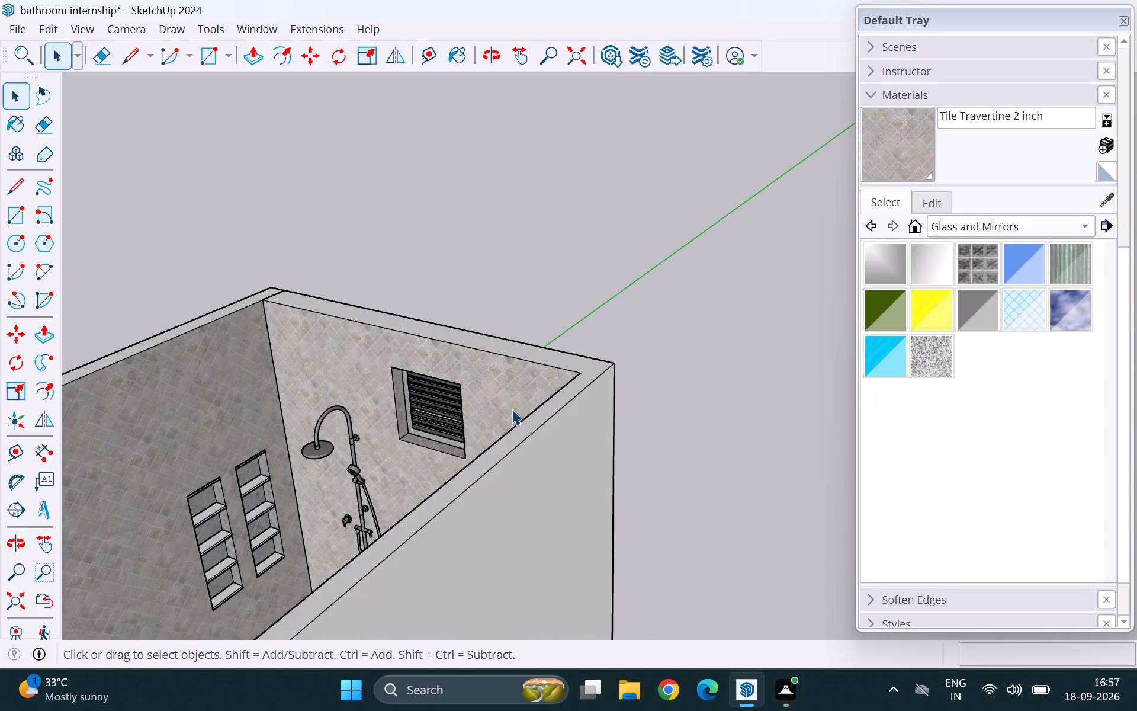
scroll(454, 405, "down", 15)
middle_click_drag(371, 492, 606, 486)
scroll(606, 486, "up", 1)
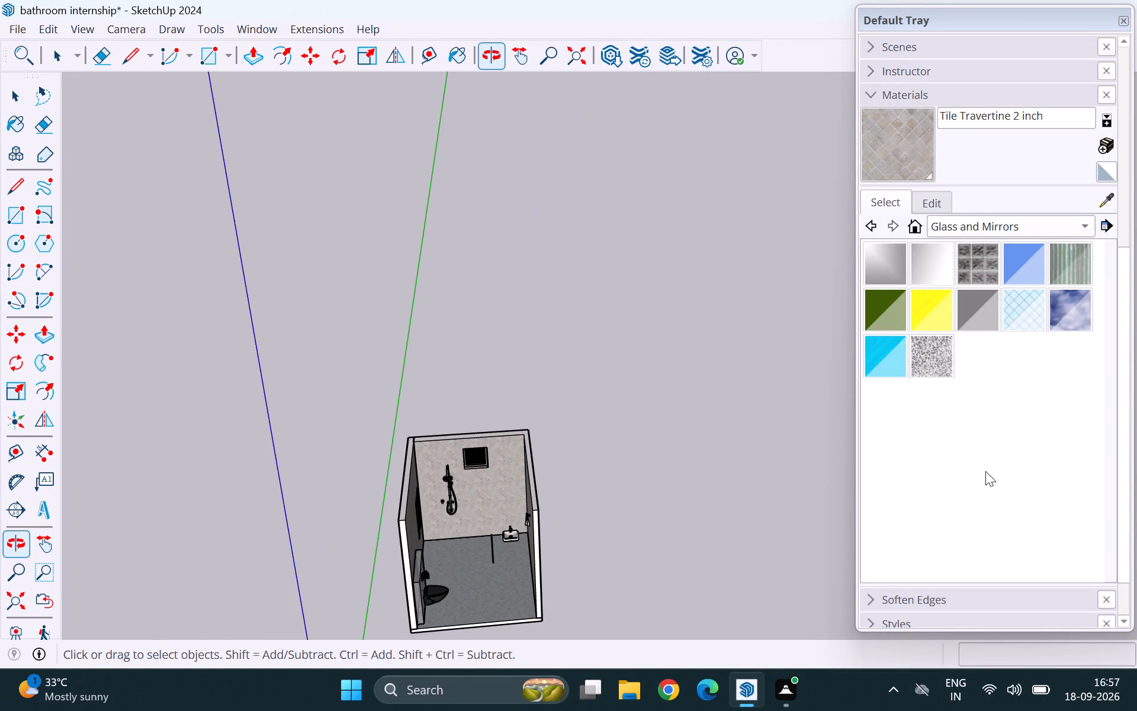
left_click(898, 91)
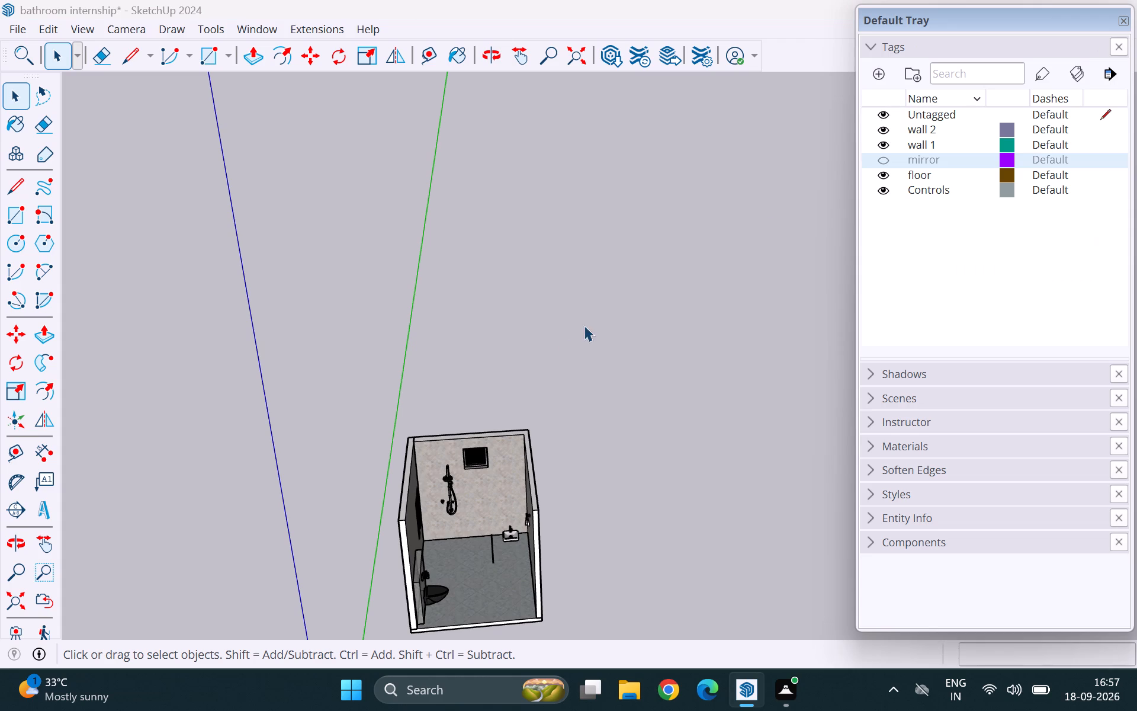
left_click(885, 159)
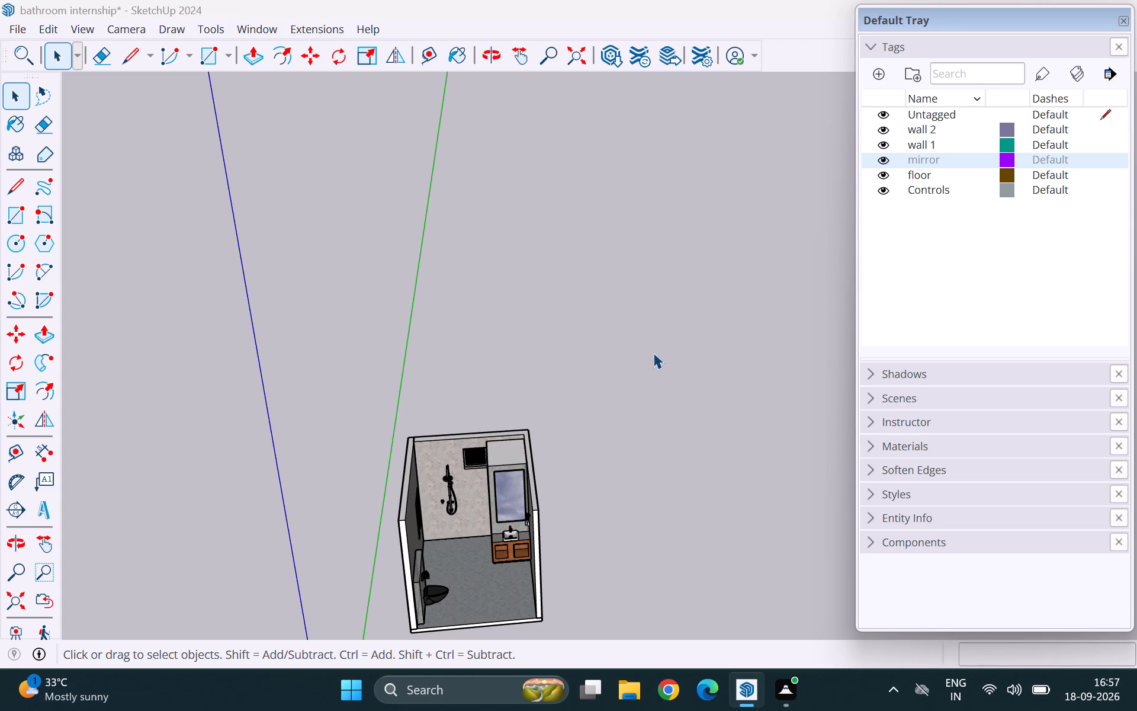
Open the mirror partition group, lower its top face by 6" with Push/Pull, and close the group.
middle_click_drag(494, 448, 541, 355)
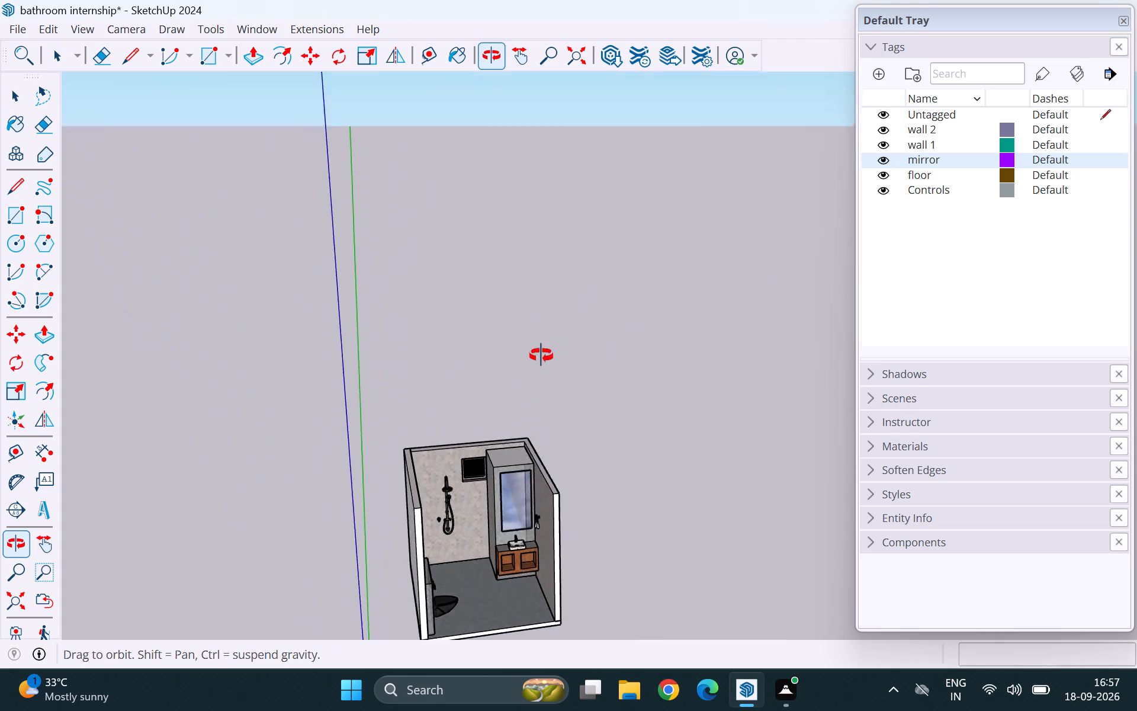
middle_click_drag(541, 355, 498, 333)
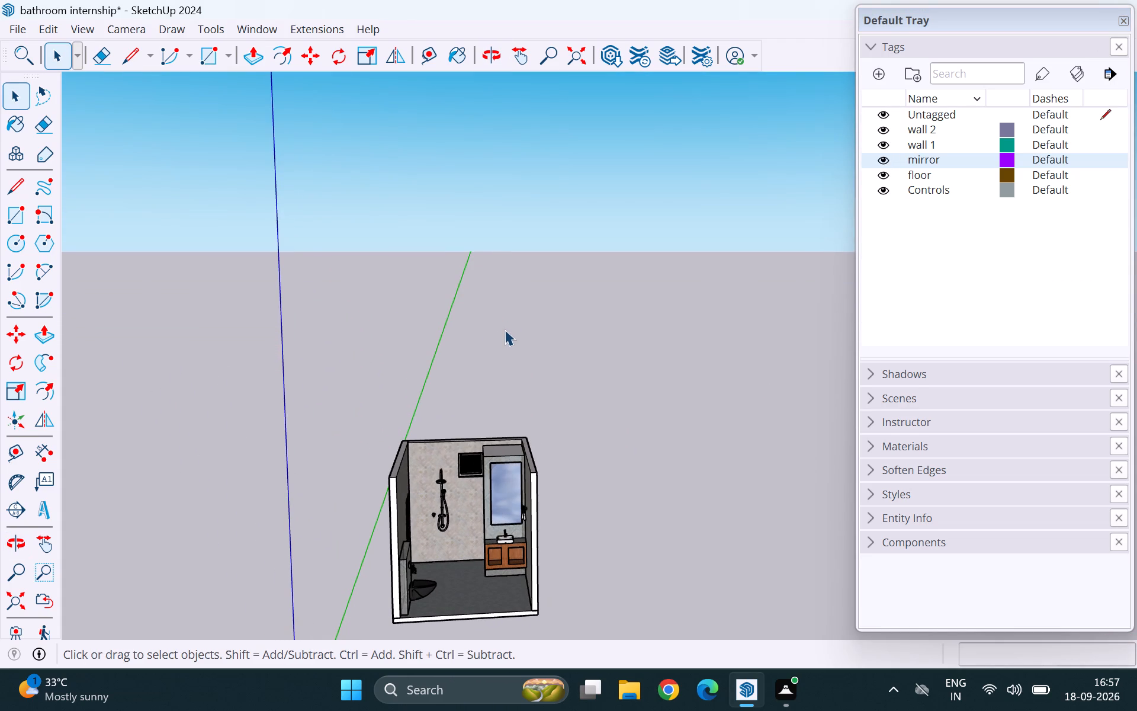
scroll(502, 332, "down", 5)
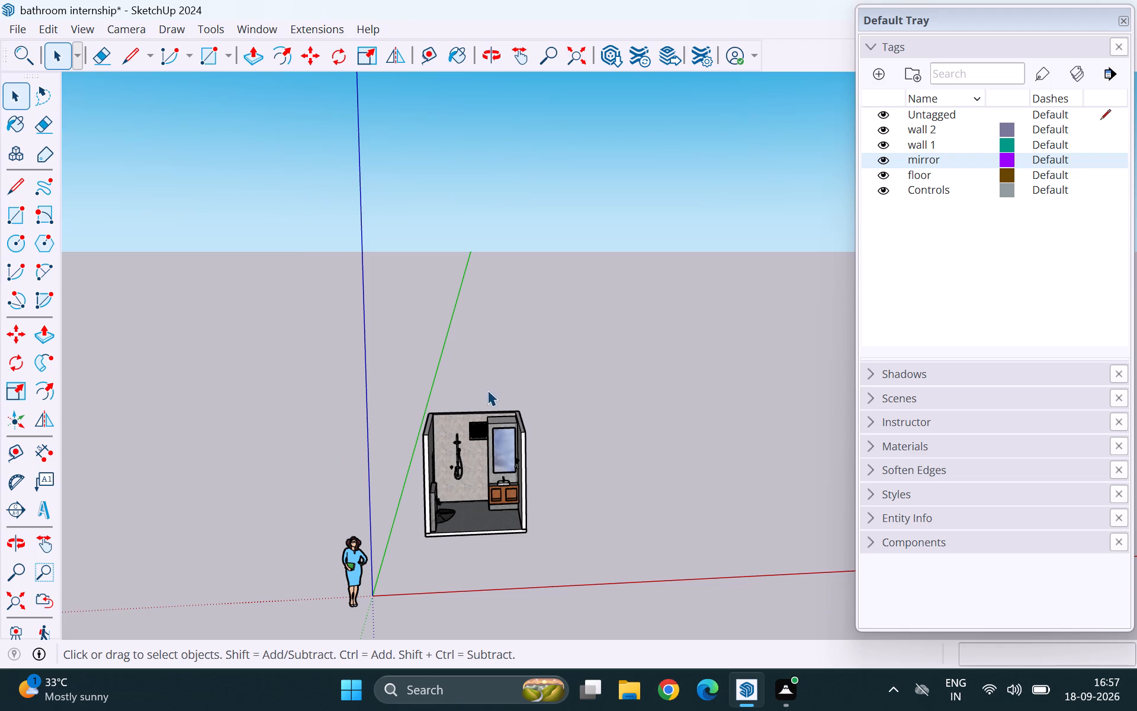
middle_click_drag(483, 434, 481, 516)
scroll(526, 359, "up", 11)
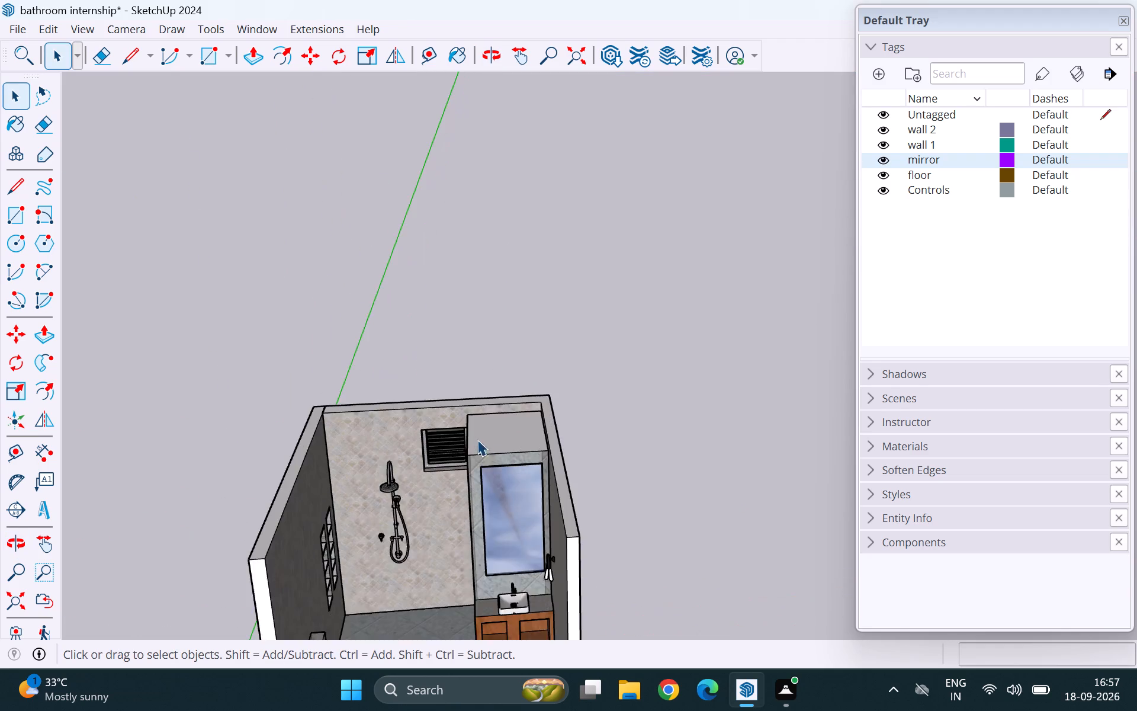
scroll(477, 440, "up", 6)
double_click(492, 433)
left_click(507, 432)
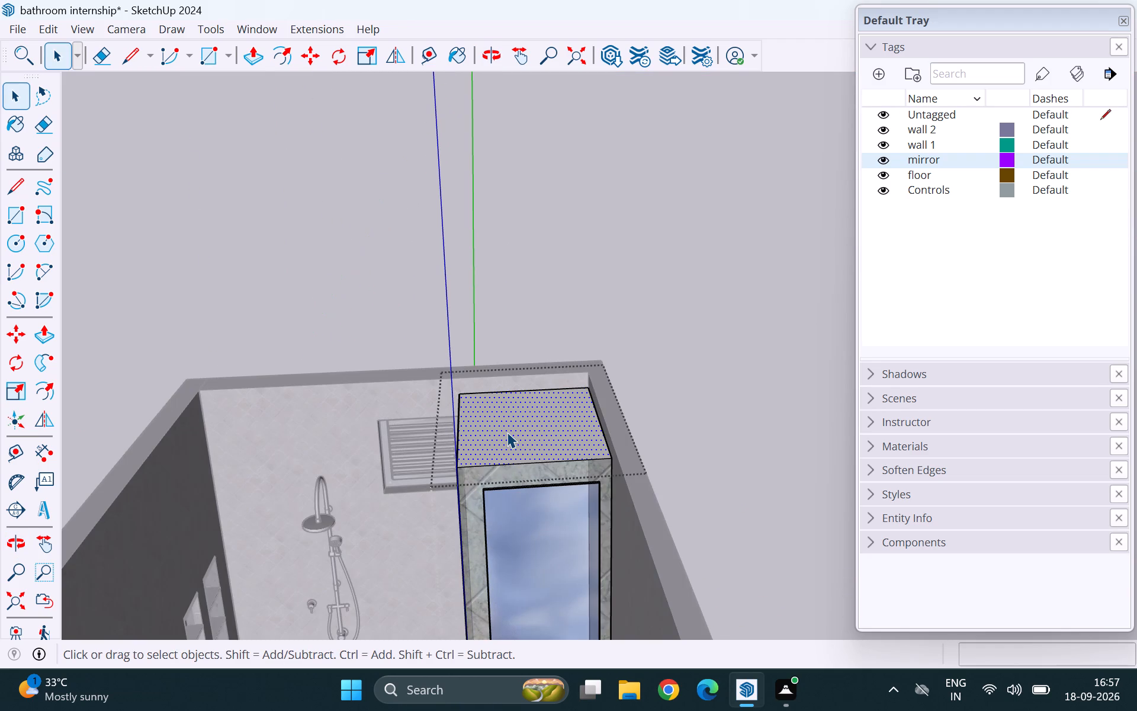
key("p")
left_click(507, 432)
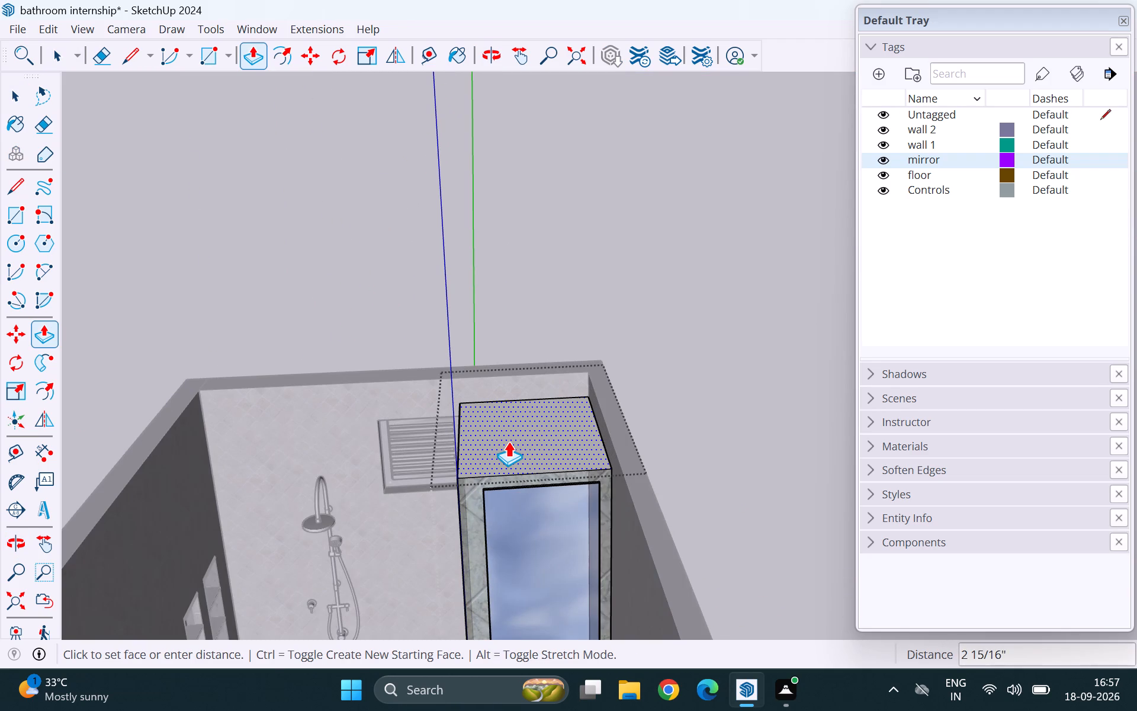
key("6")
key("Return")
key("space")
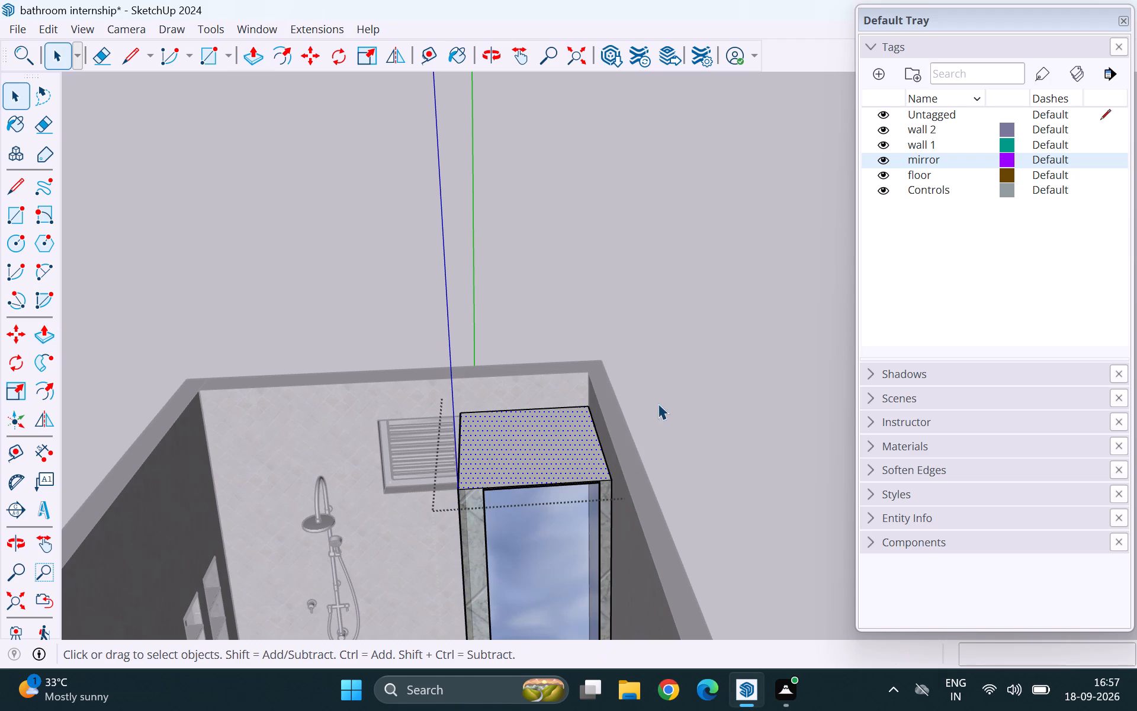
left_click(666, 390)
Reopen the mirror partition group and select the mirror panel inside it.
scroll(661, 369, "down", 5)
middle_click_drag(570, 507, 561, 406)
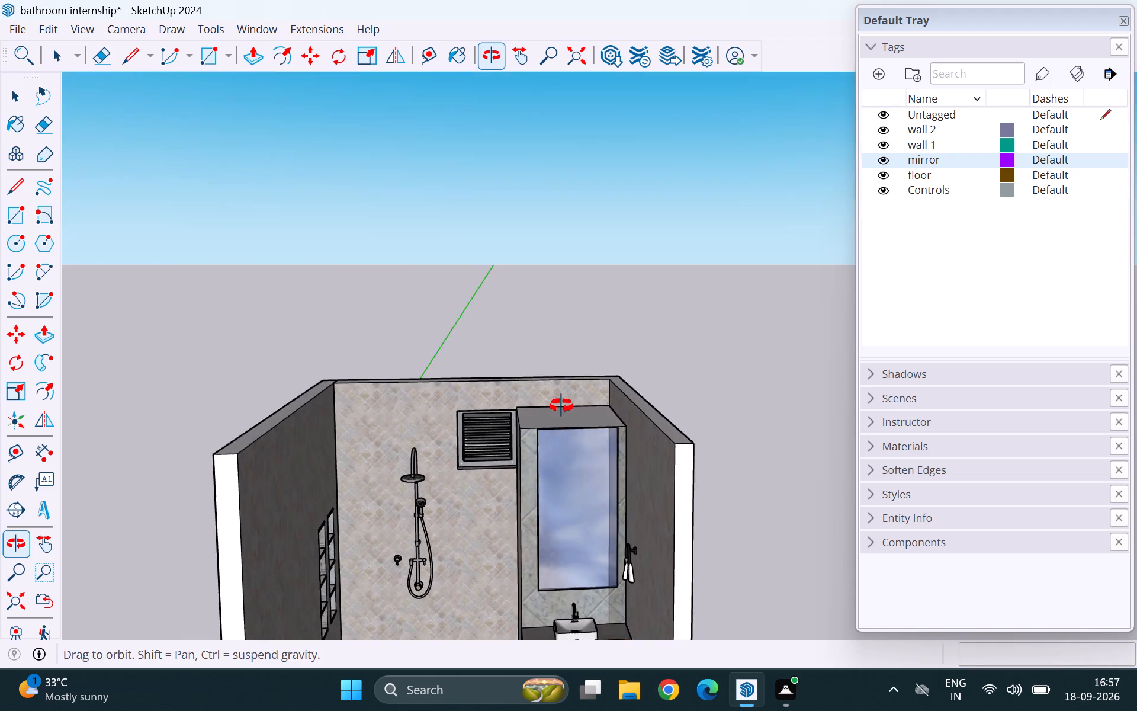
middle_click_drag(561, 406, 560, 398)
scroll(578, 604, "up", 5)
left_click(583, 558)
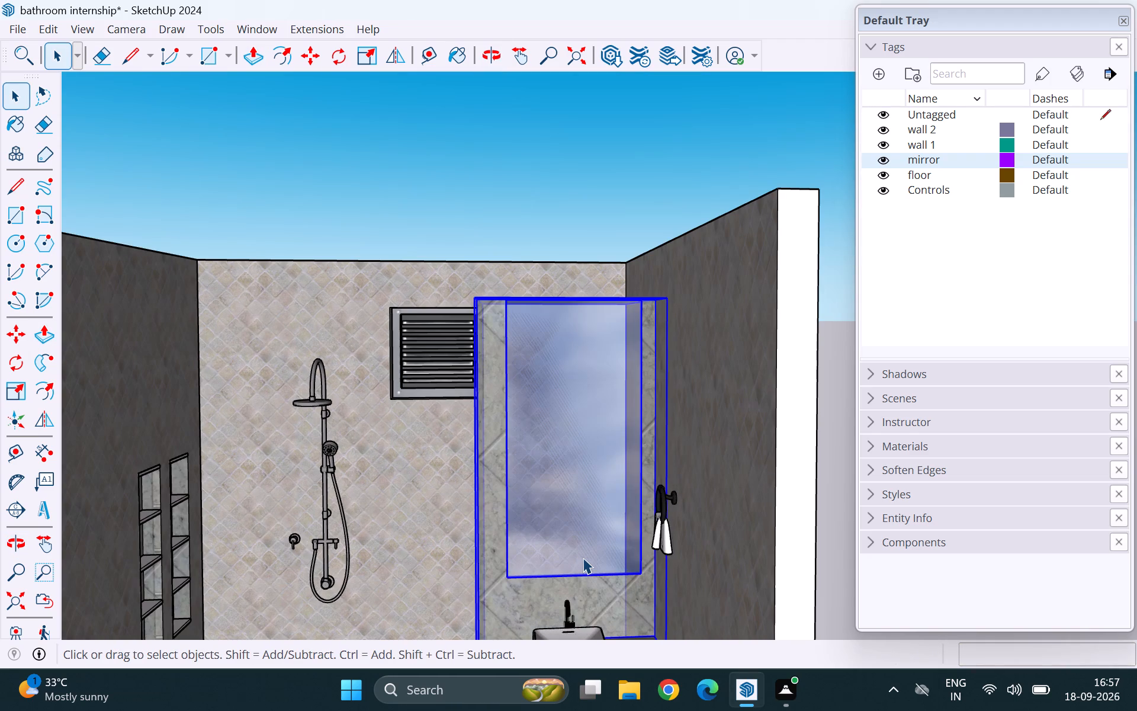
double_click(583, 558)
left_click(583, 558)
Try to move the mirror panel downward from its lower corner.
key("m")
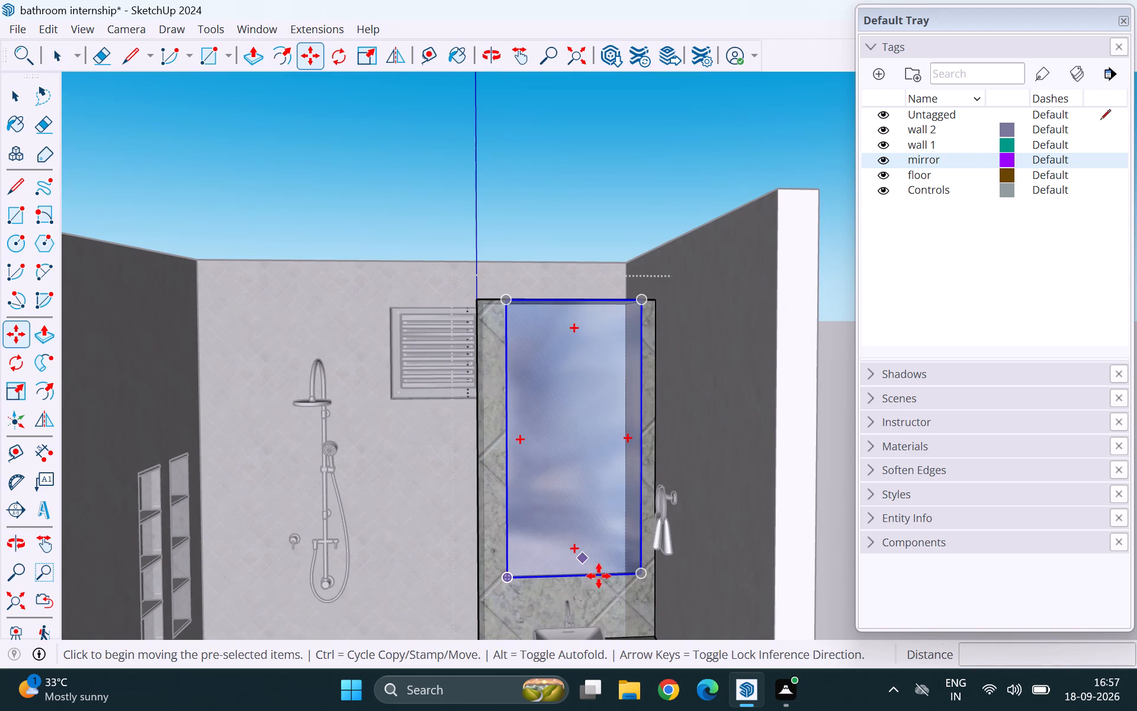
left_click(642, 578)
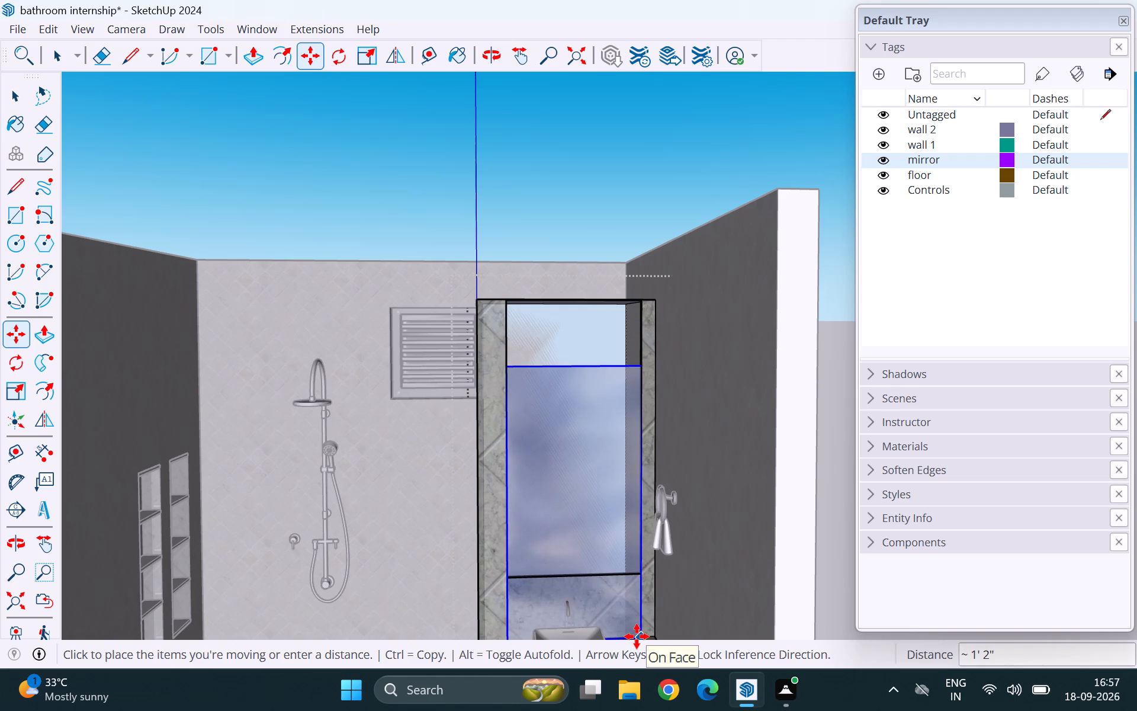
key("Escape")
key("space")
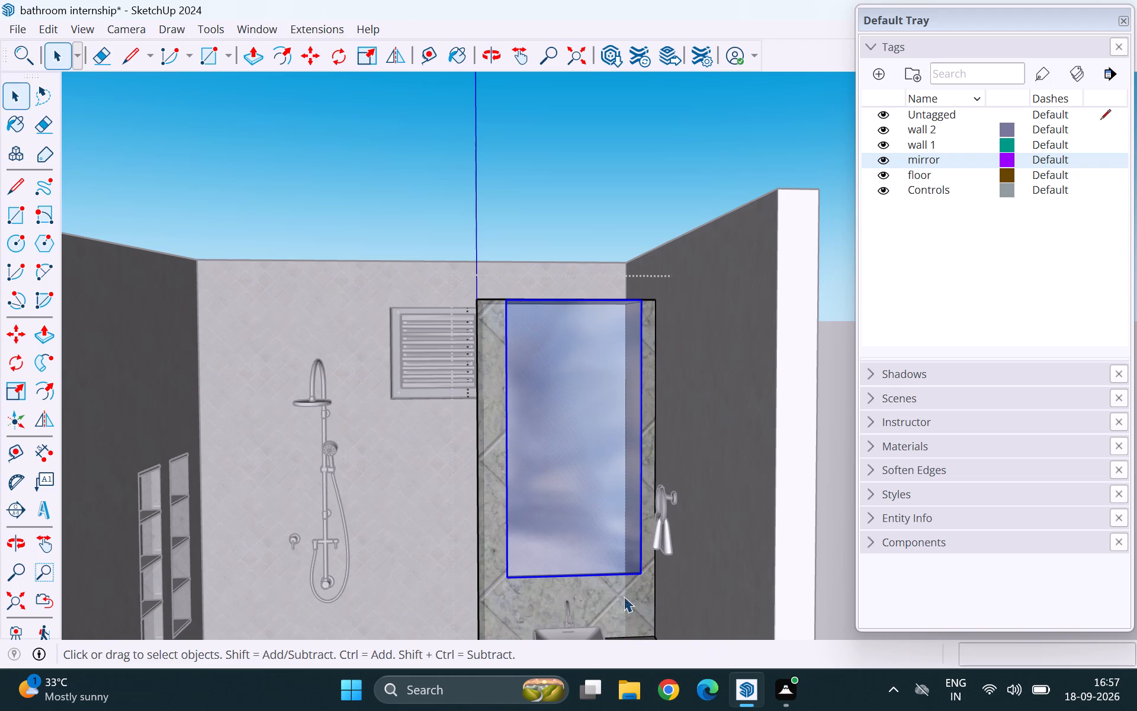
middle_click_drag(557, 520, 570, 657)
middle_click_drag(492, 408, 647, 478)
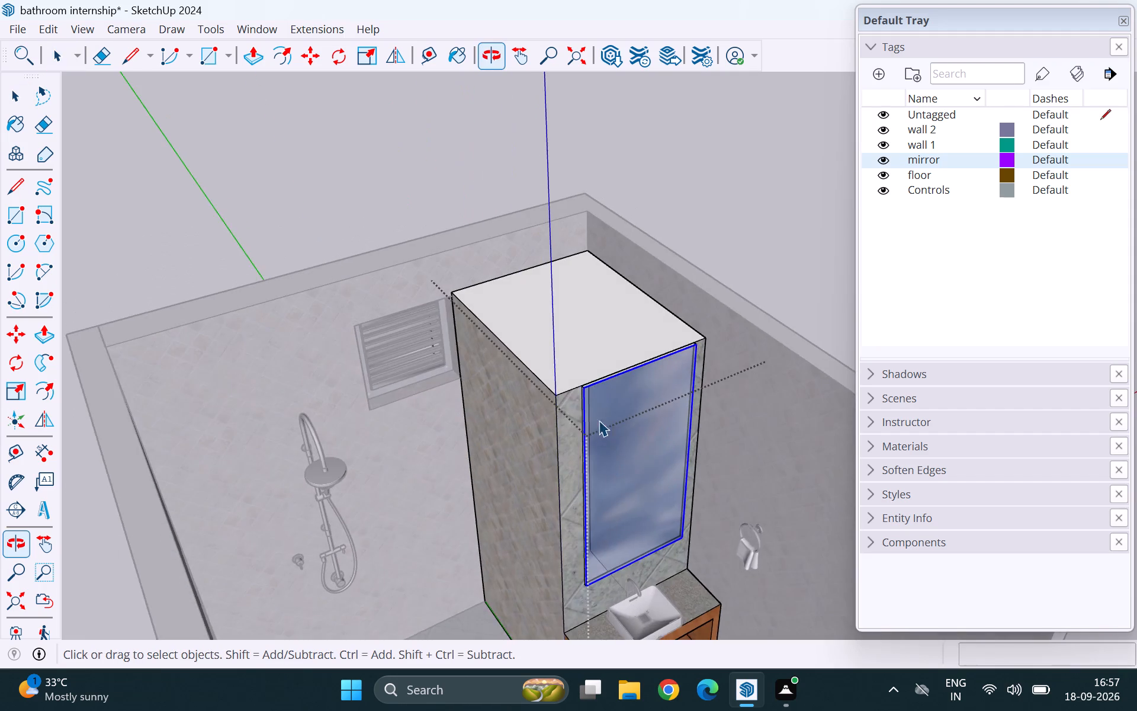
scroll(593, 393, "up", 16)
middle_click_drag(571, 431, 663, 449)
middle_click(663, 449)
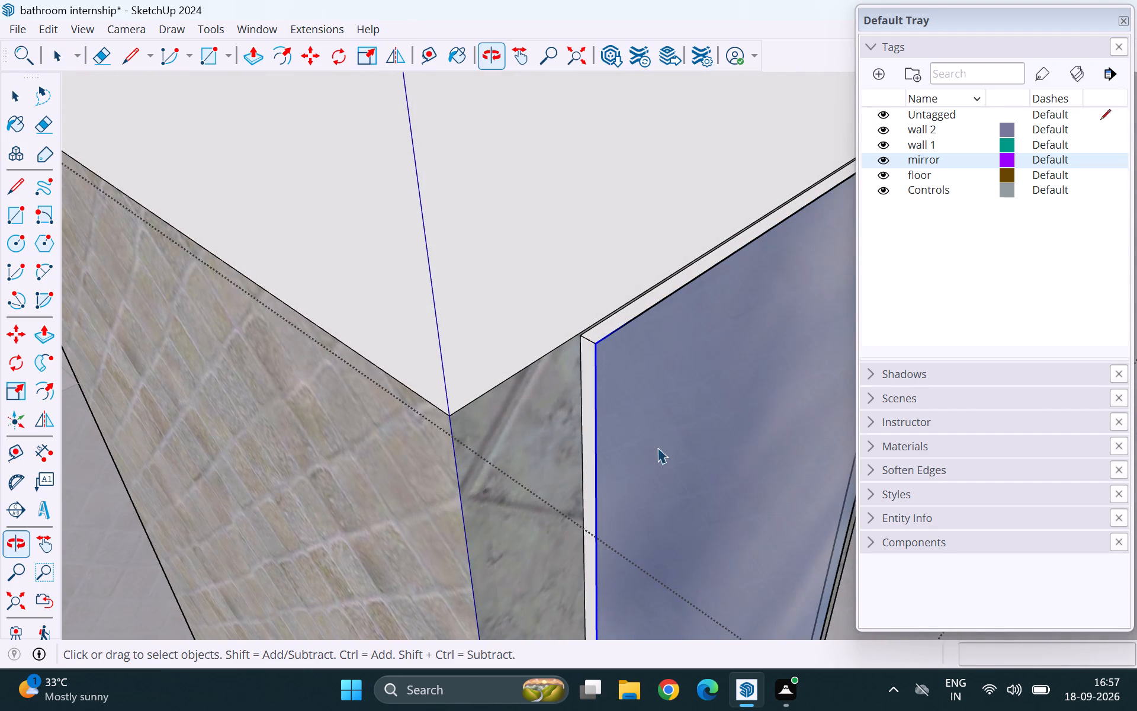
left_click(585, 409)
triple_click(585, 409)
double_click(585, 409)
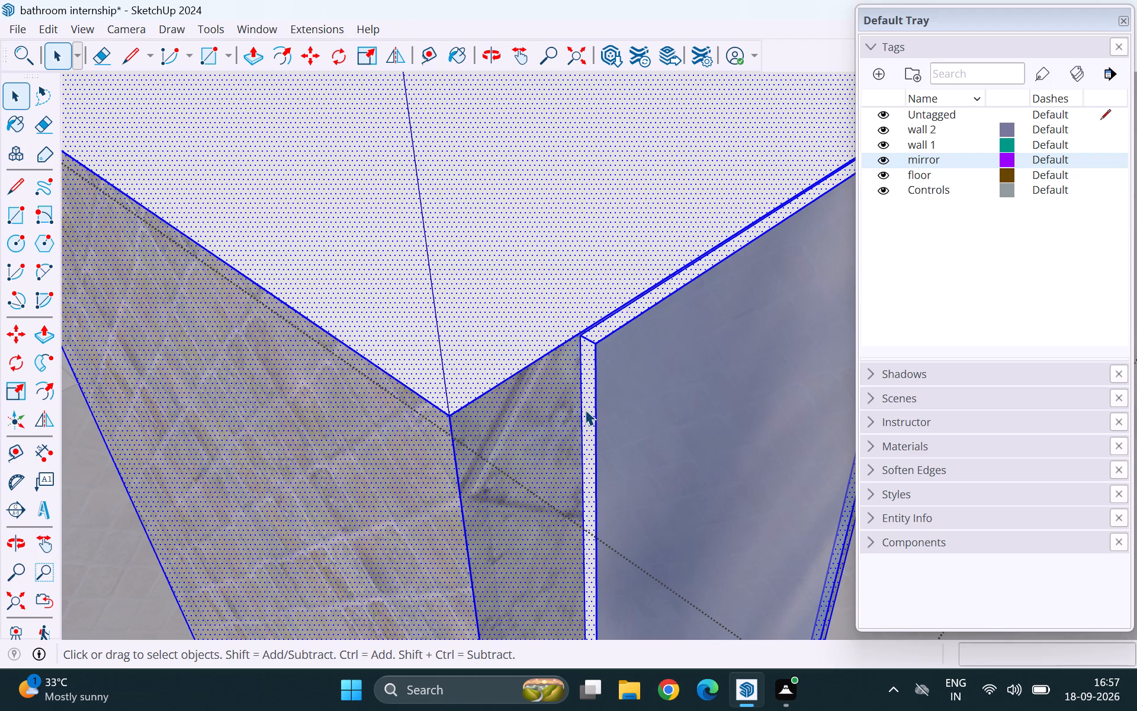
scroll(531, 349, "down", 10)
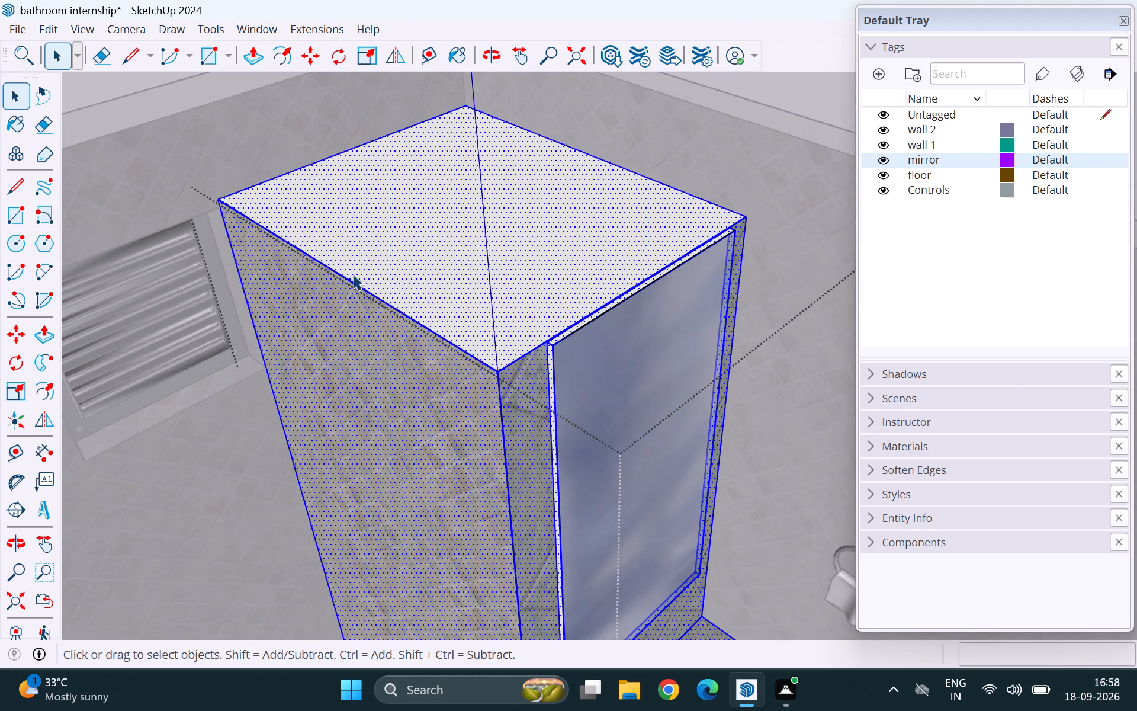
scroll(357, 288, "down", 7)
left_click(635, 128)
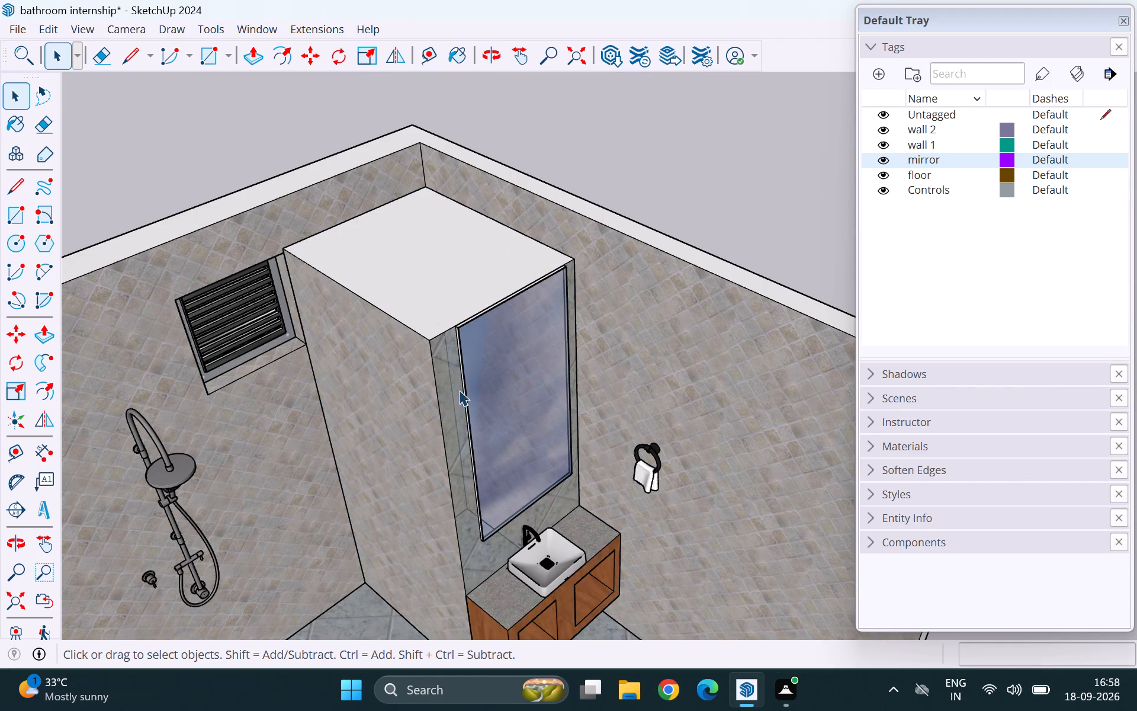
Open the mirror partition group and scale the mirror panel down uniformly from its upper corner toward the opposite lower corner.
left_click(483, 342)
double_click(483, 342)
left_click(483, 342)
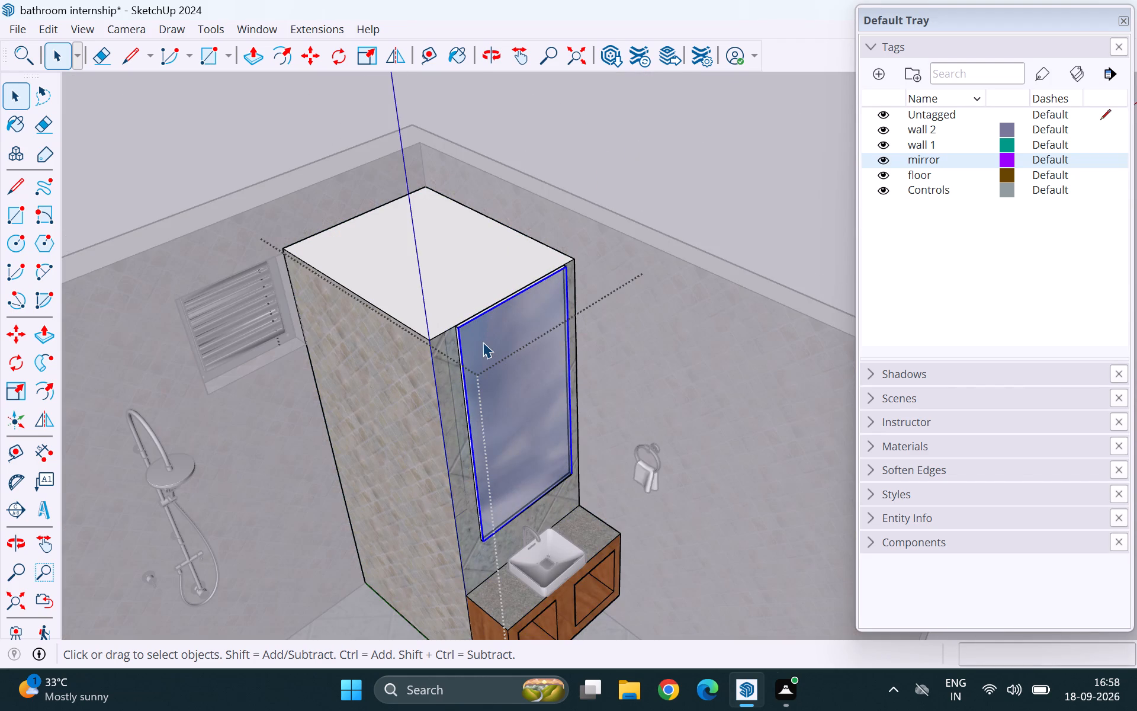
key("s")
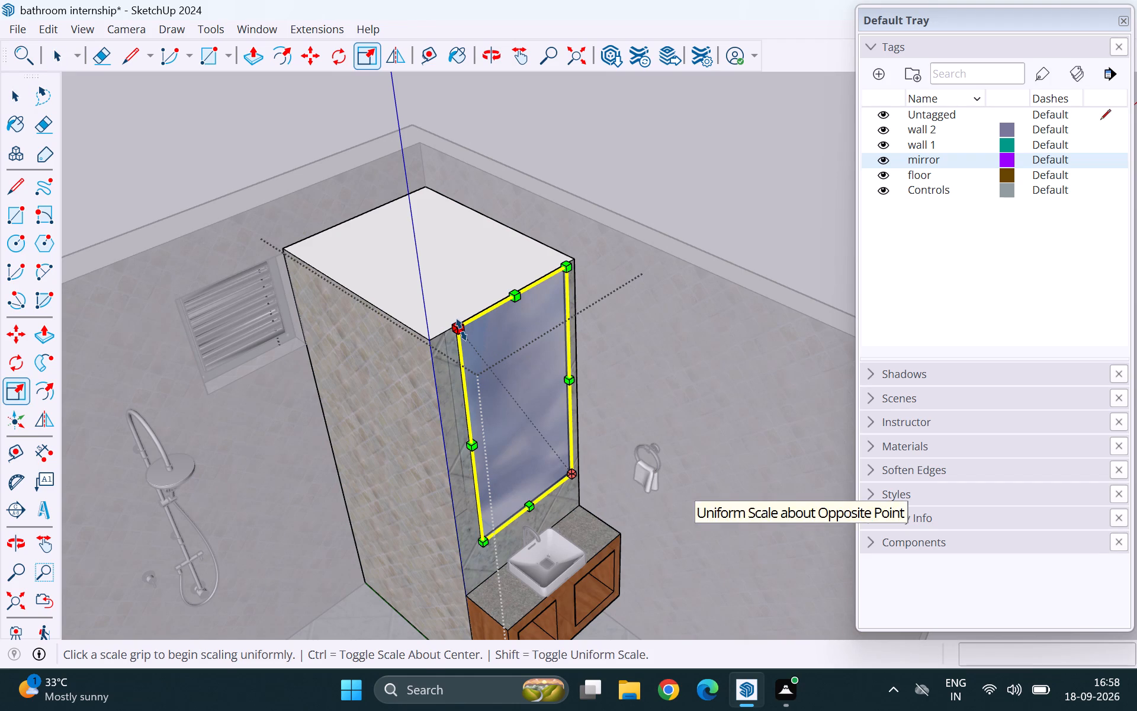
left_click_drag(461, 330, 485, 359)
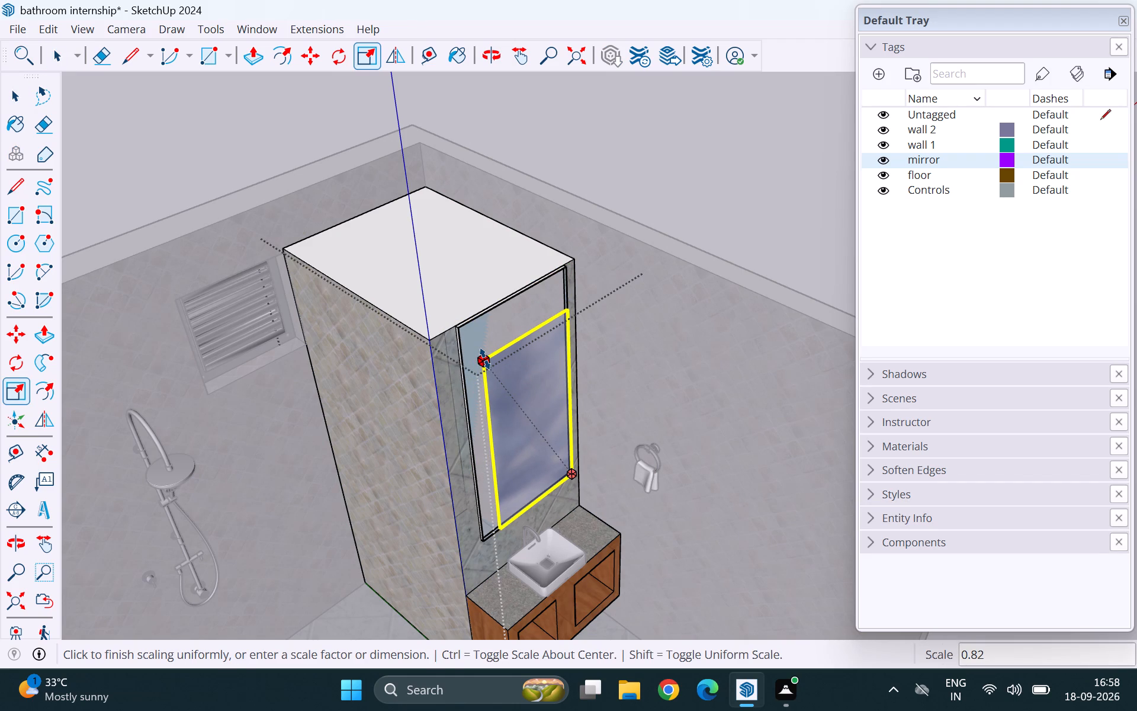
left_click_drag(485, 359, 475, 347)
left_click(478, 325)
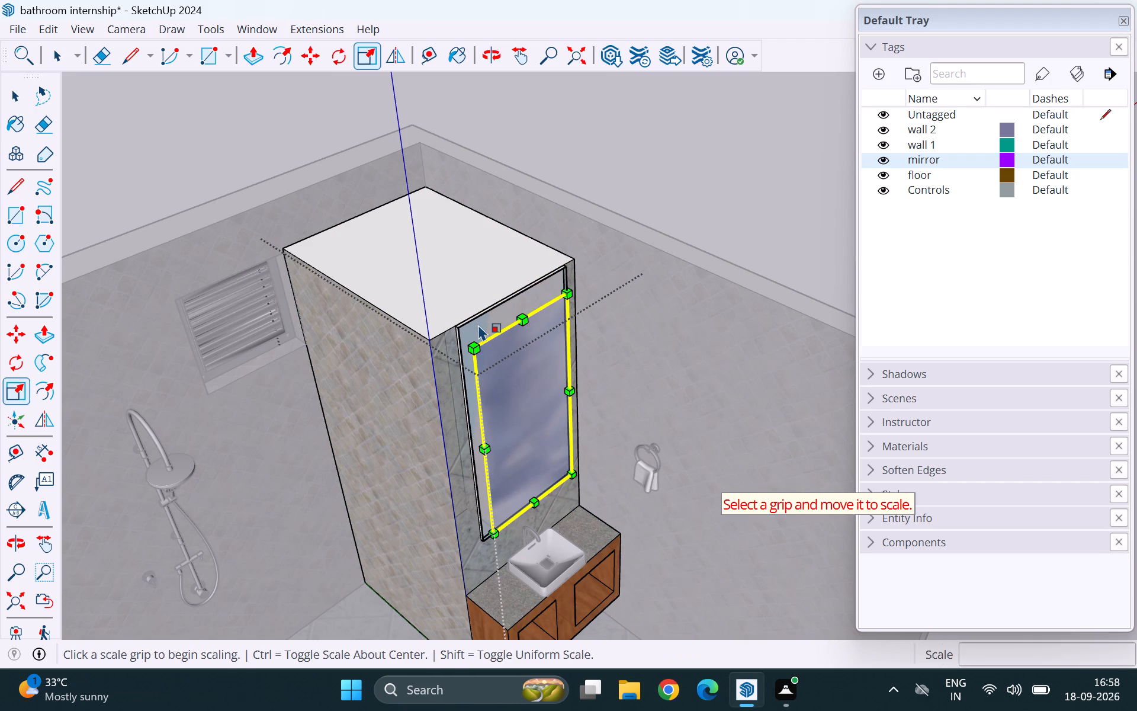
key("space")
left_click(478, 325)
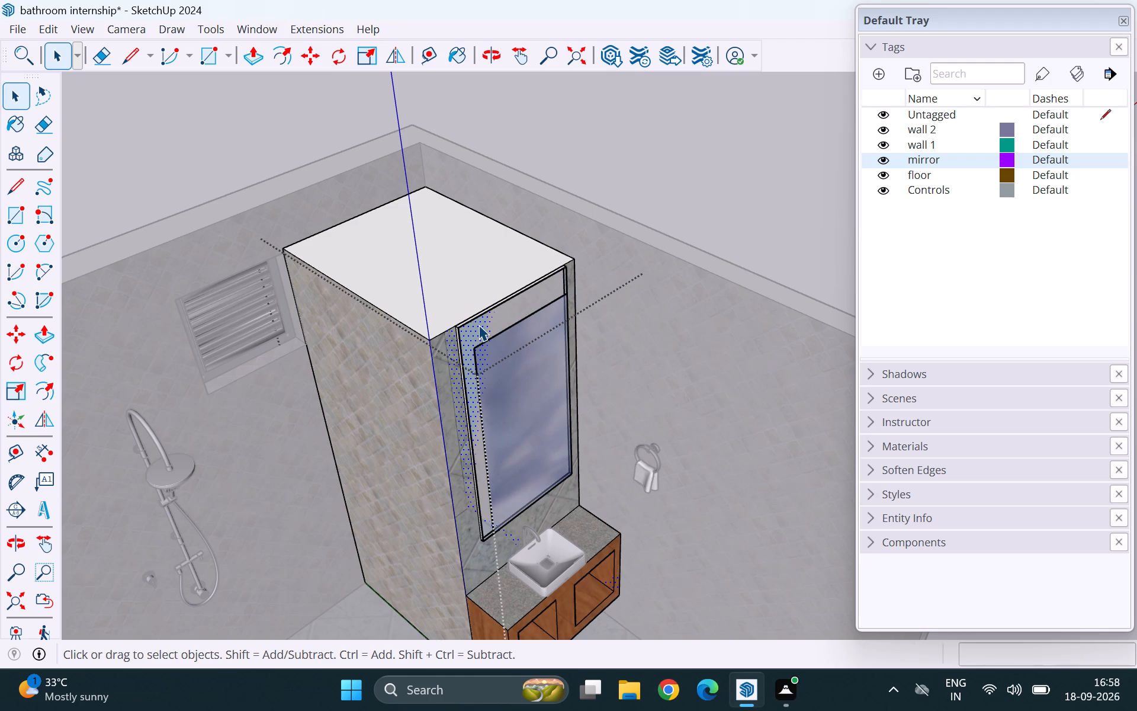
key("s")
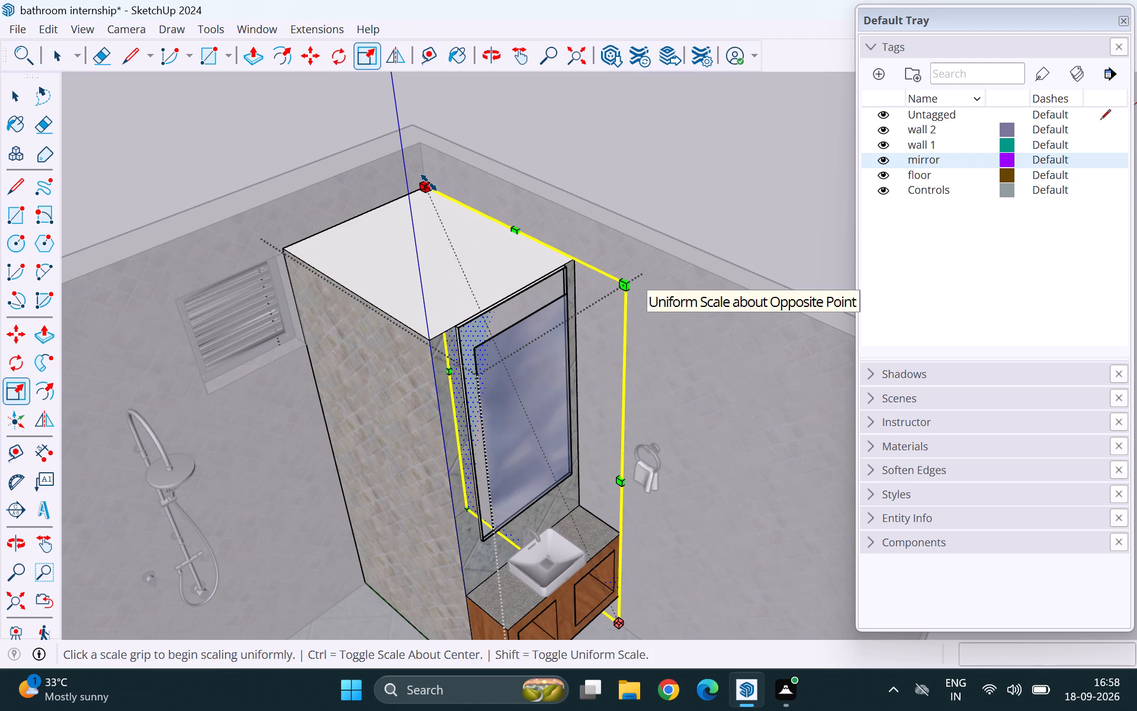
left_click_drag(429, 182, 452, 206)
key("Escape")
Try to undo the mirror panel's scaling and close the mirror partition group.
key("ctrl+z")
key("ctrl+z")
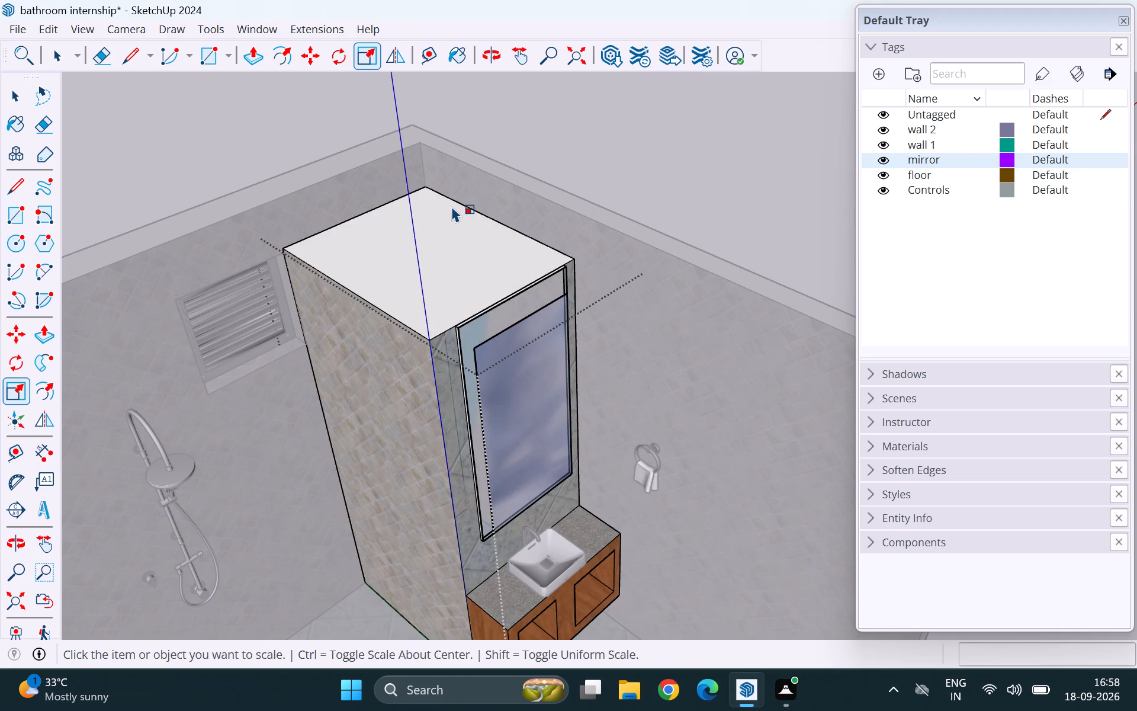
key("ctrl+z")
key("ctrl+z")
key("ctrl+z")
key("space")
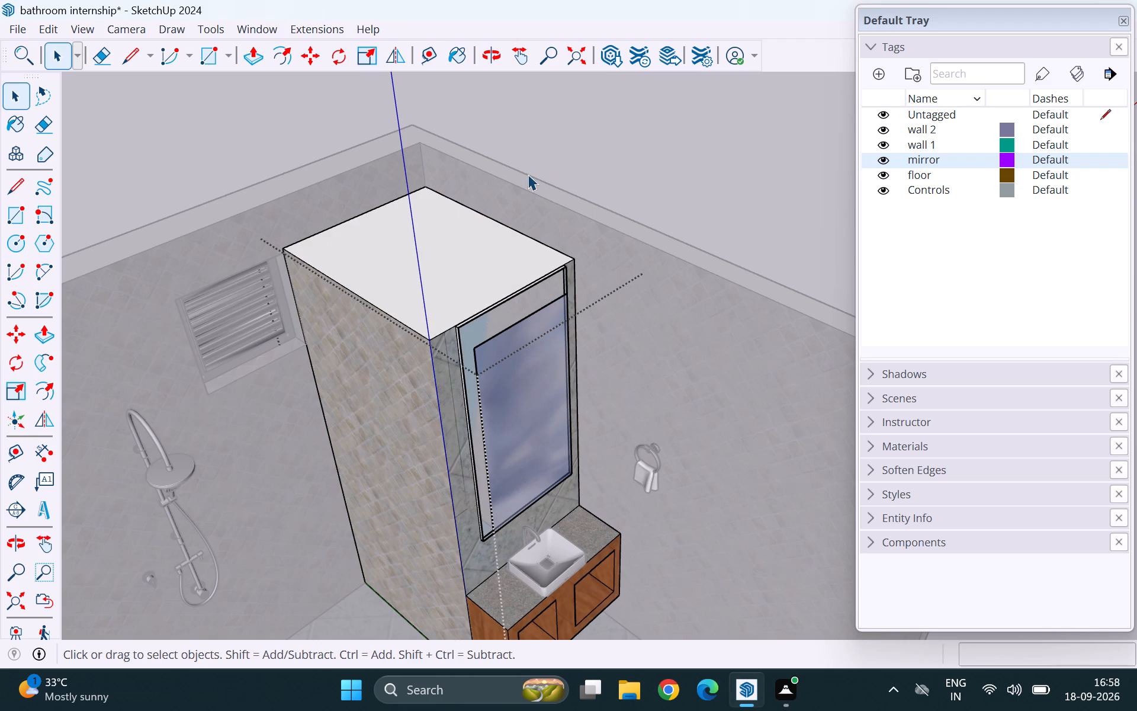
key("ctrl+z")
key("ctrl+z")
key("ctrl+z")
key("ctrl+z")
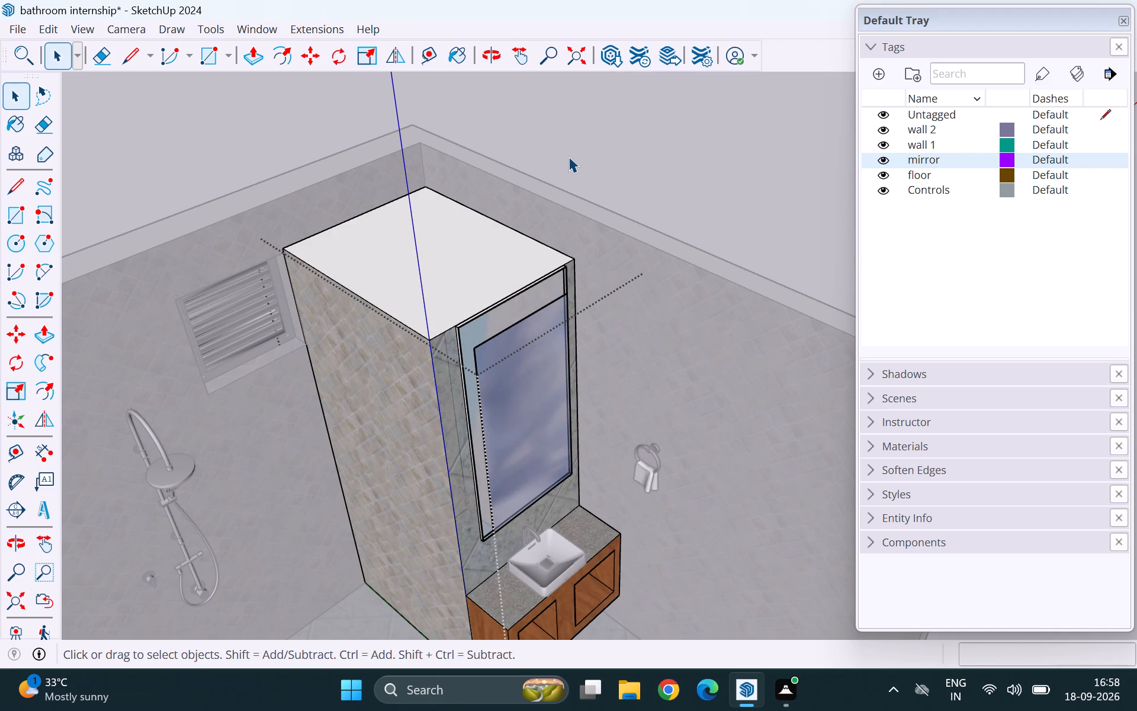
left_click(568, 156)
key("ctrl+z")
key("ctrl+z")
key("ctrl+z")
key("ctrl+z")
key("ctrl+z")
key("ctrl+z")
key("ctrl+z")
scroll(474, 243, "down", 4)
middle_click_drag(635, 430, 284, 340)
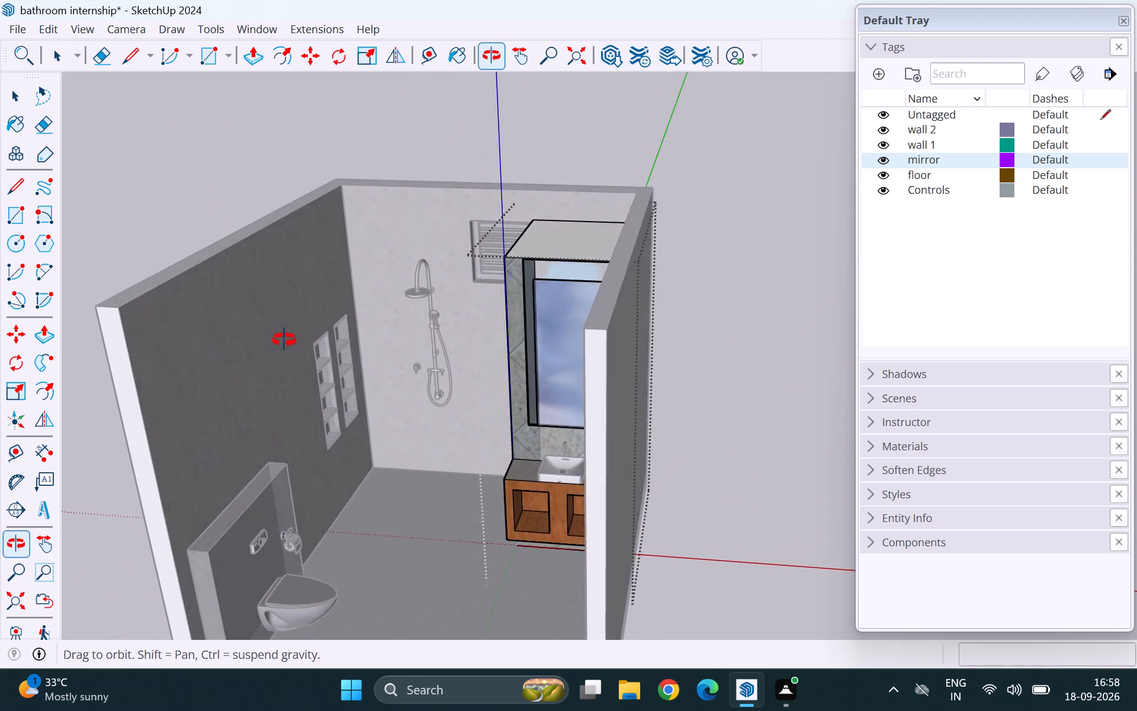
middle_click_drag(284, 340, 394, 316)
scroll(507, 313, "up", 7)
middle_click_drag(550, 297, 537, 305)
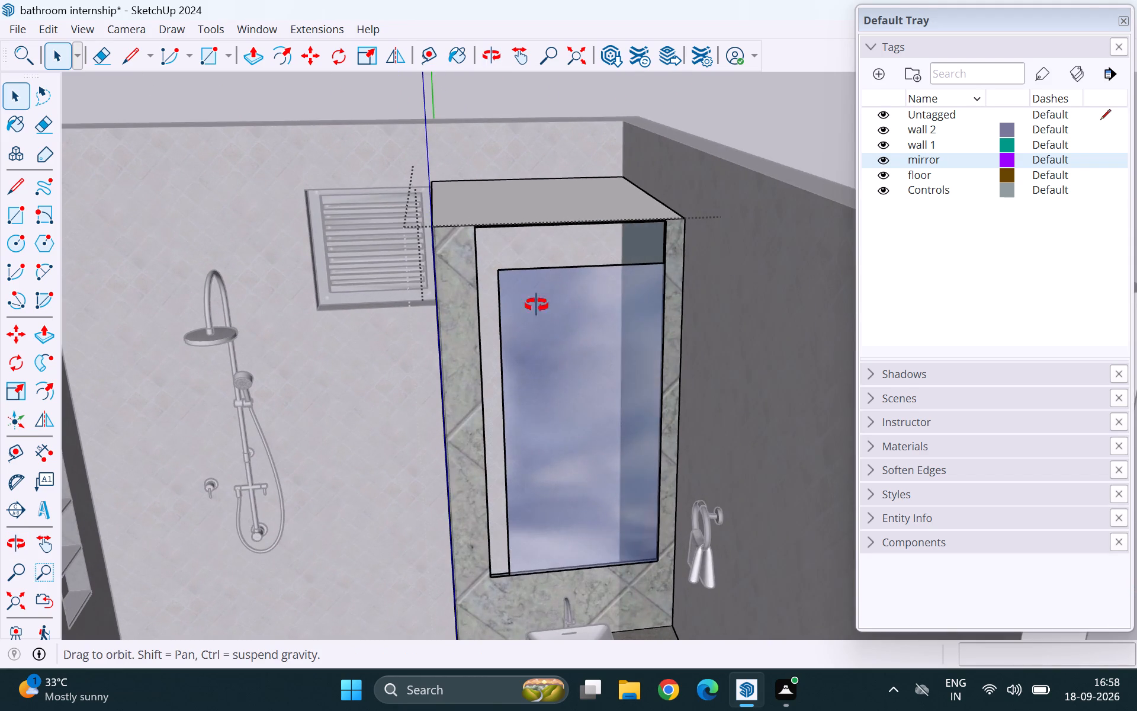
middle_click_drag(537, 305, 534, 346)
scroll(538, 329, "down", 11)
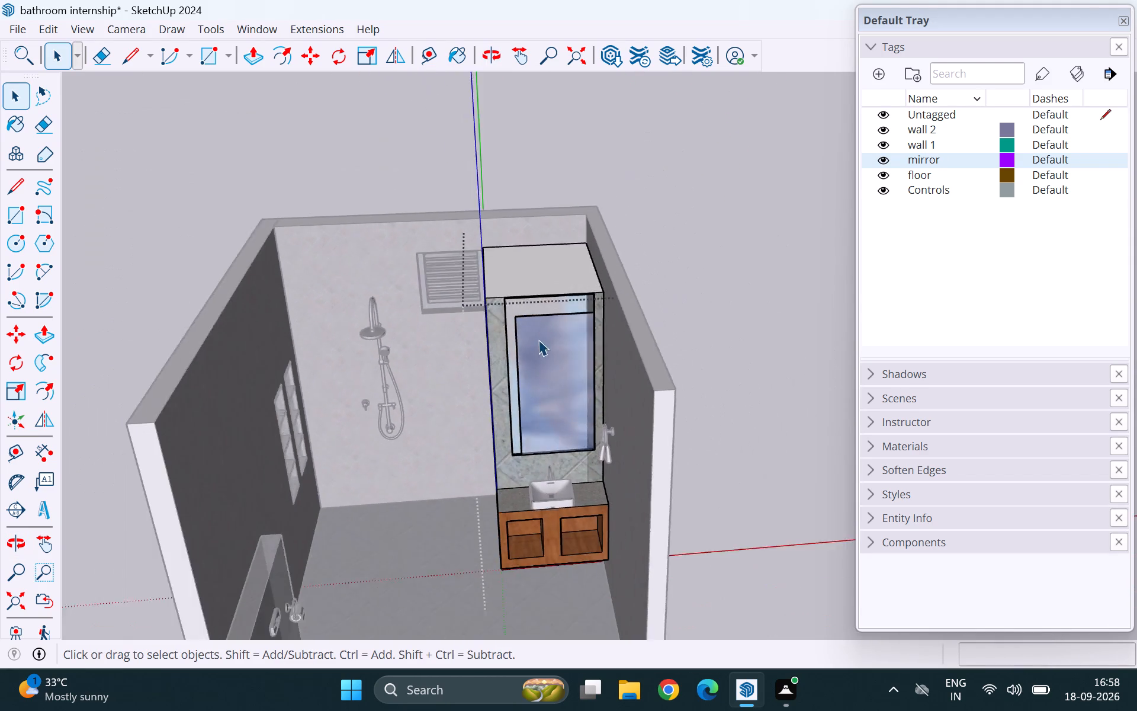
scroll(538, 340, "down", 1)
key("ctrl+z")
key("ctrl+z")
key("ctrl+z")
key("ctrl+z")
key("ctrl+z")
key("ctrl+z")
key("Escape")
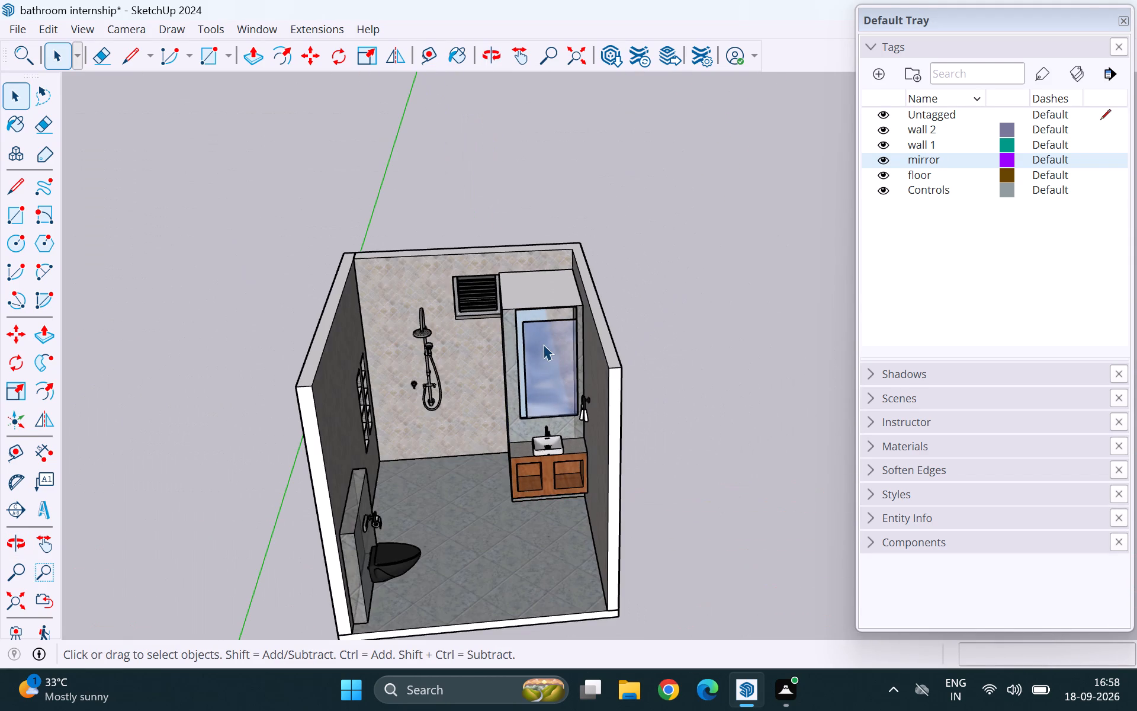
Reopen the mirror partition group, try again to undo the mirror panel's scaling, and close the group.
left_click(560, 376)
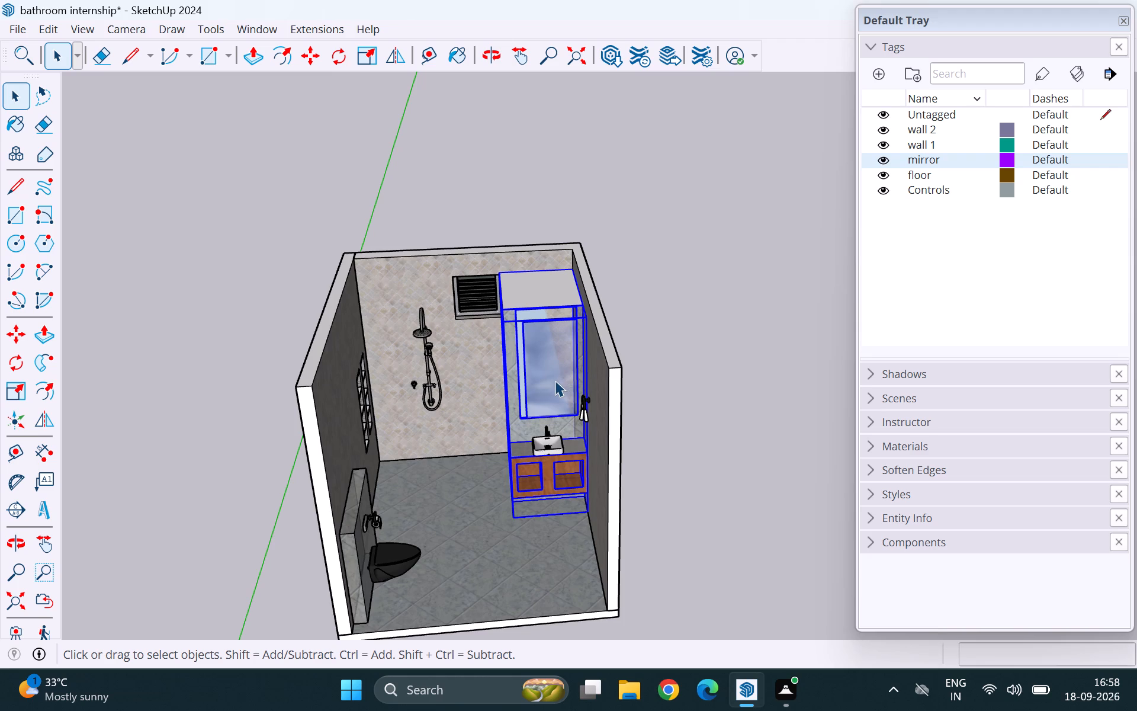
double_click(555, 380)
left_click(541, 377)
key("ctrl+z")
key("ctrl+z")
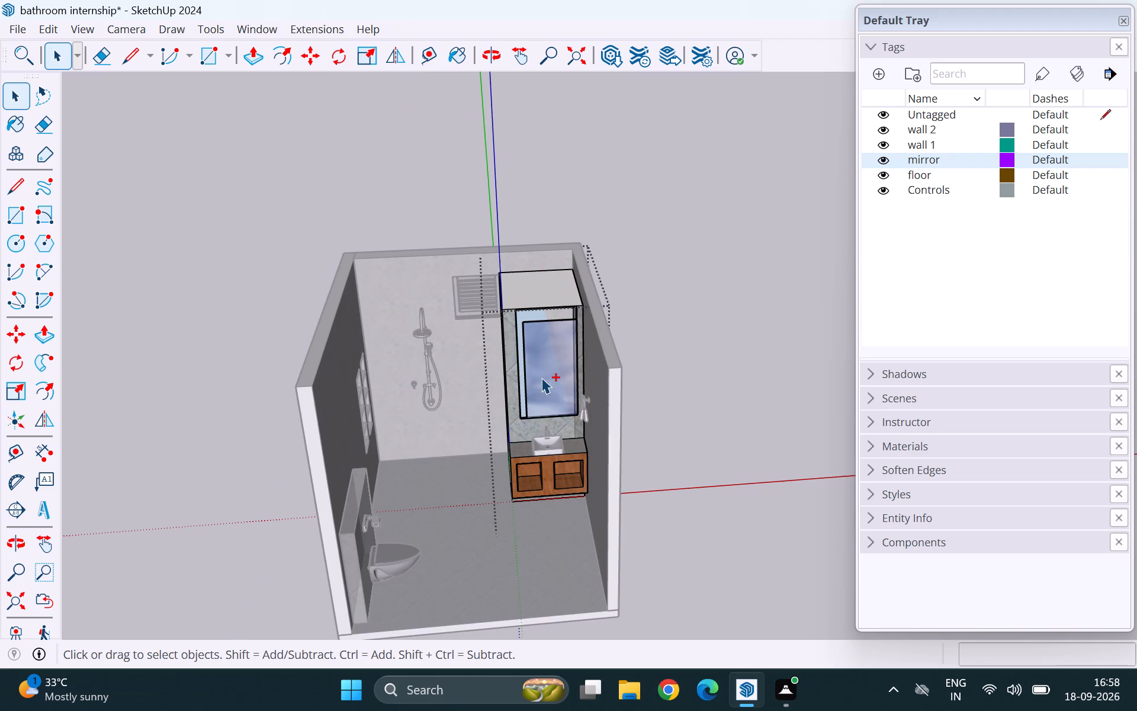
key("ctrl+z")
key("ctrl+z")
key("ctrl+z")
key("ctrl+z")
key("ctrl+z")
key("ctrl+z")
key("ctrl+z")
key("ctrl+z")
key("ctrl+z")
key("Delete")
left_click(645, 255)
Open the mirror partition group, scale the mirror panel up uniformly to the frame's upper corner so it fills the frame, and close the group.
middle_click_drag(508, 438, 607, 427)
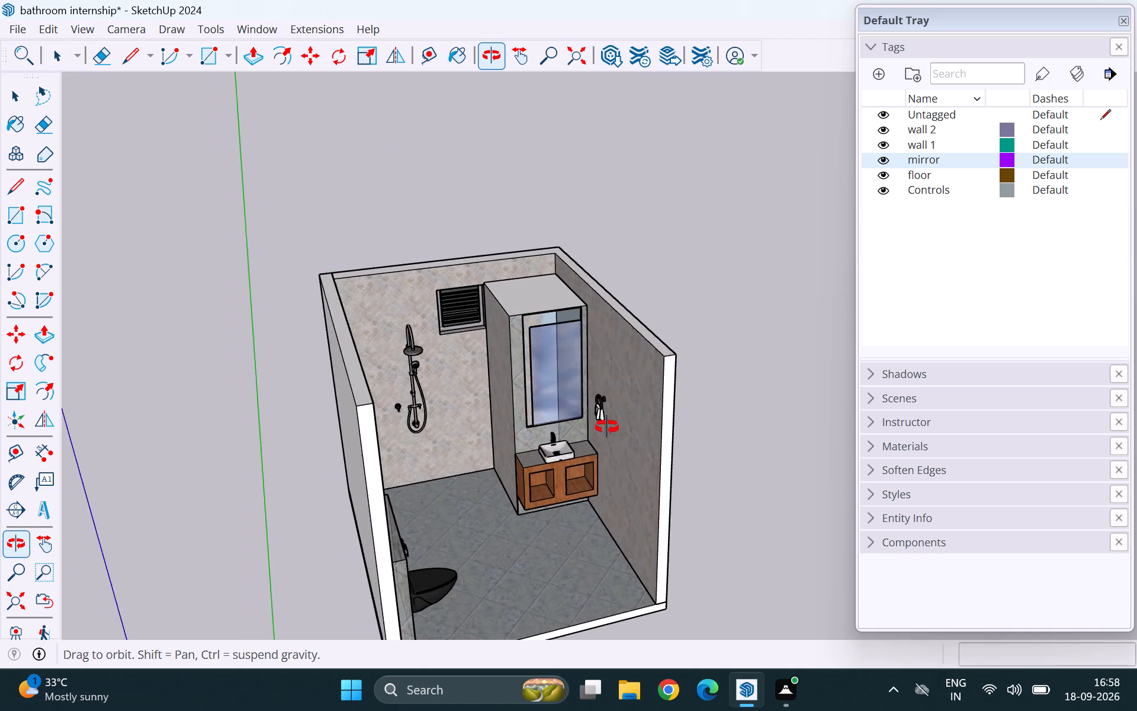
middle_click_drag(607, 427, 573, 441)
scroll(553, 376, "up", 7)
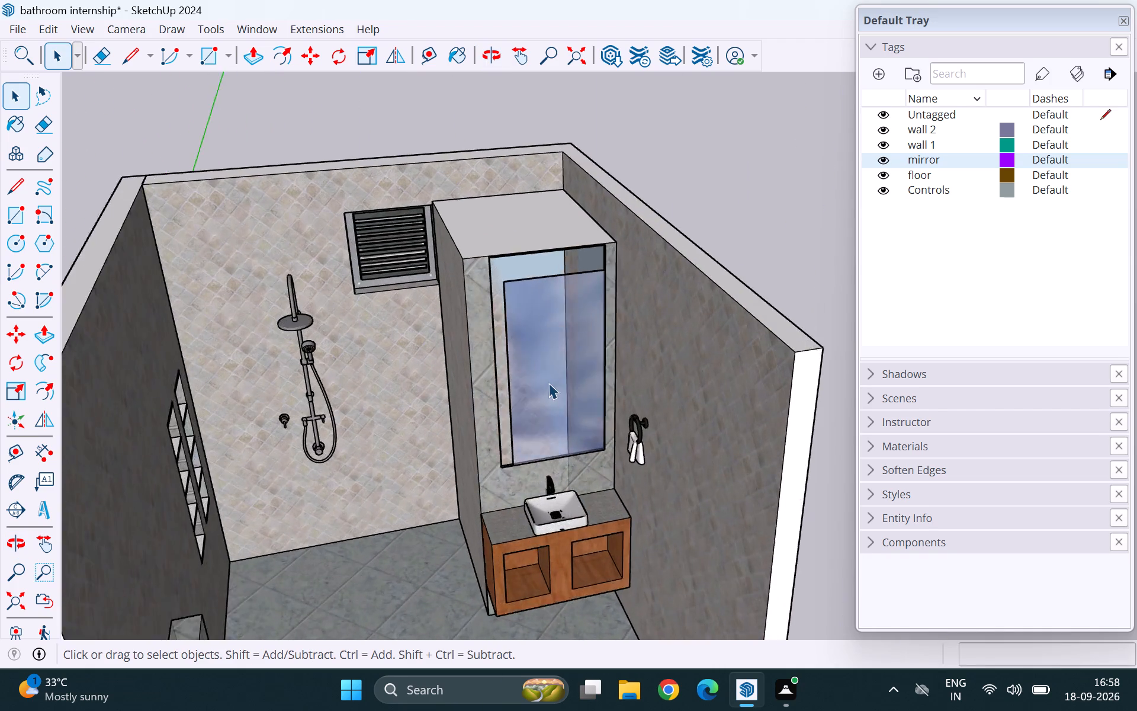
scroll(548, 383, "up", 5)
left_click(551, 398)
double_click(551, 398)
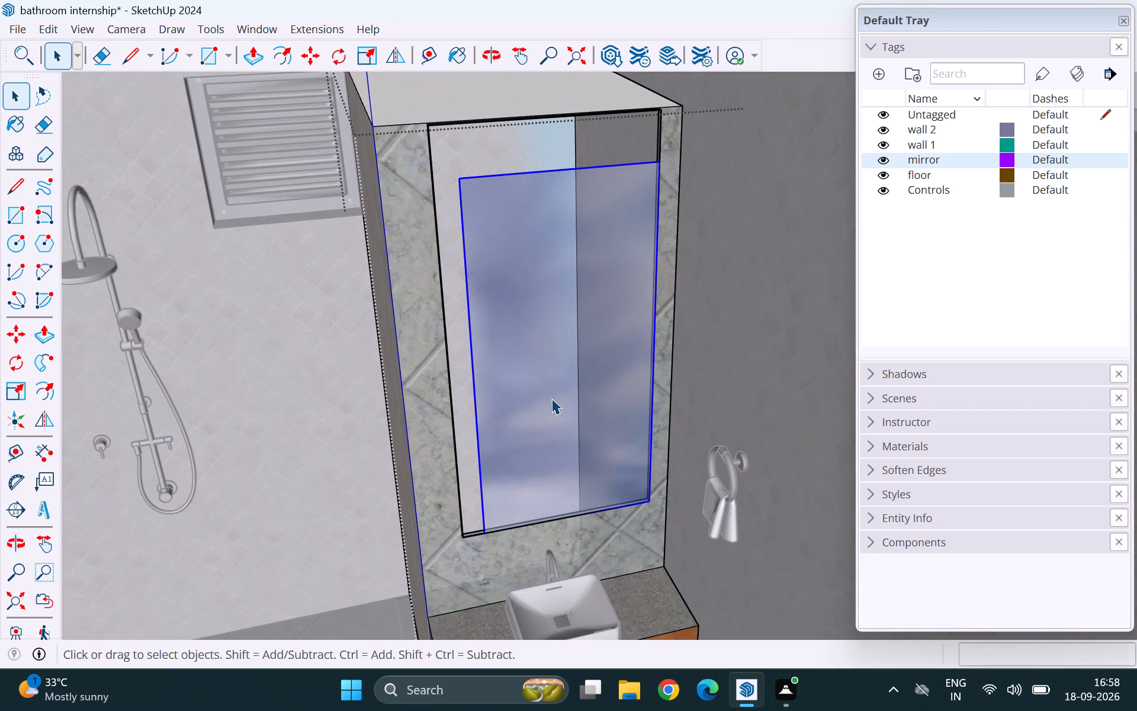
key("s")
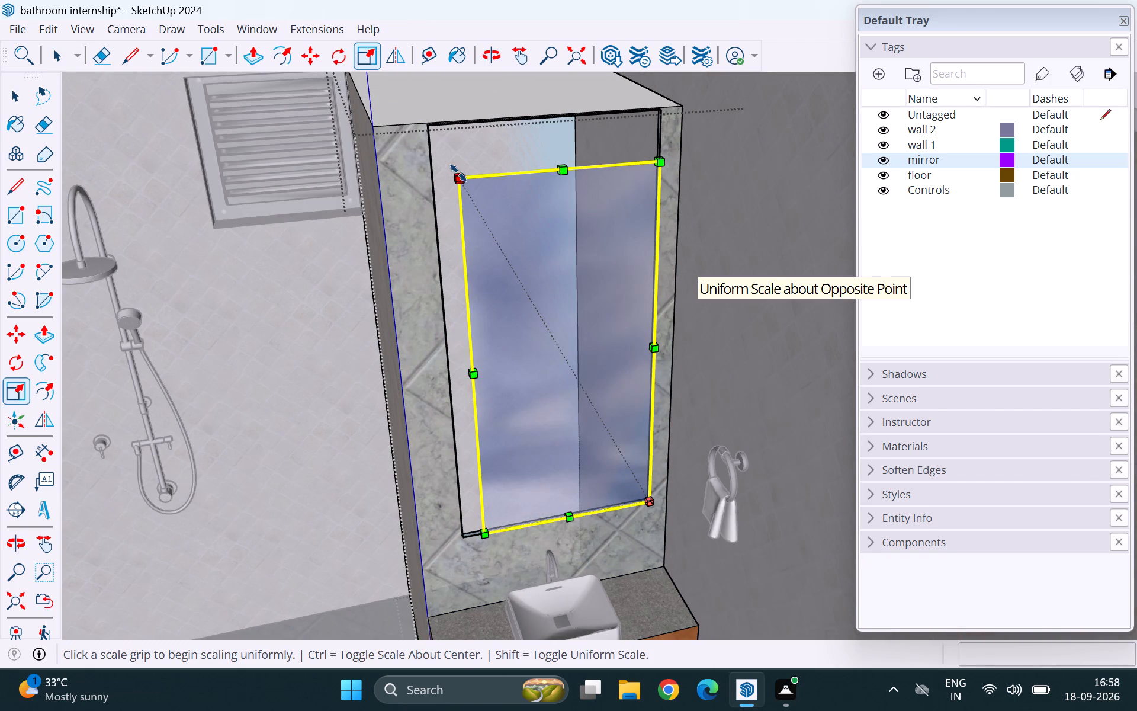
left_click_drag(459, 179, 433, 128)
key("space")
scroll(416, 315, "down", 4)
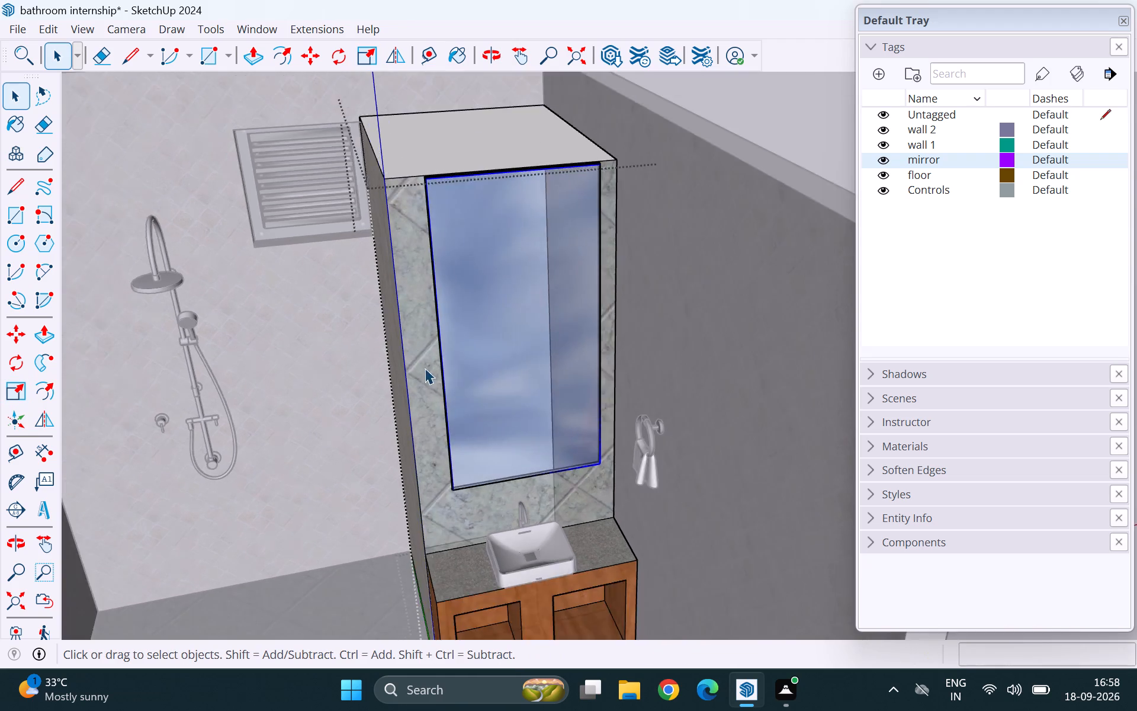
scroll(425, 368, "down", 11)
left_click(676, 254)
Reopen the mirror partition group, raise its top face about 3 1/2" with Push/Pull, and close the group.
scroll(434, 293, "up", 6)
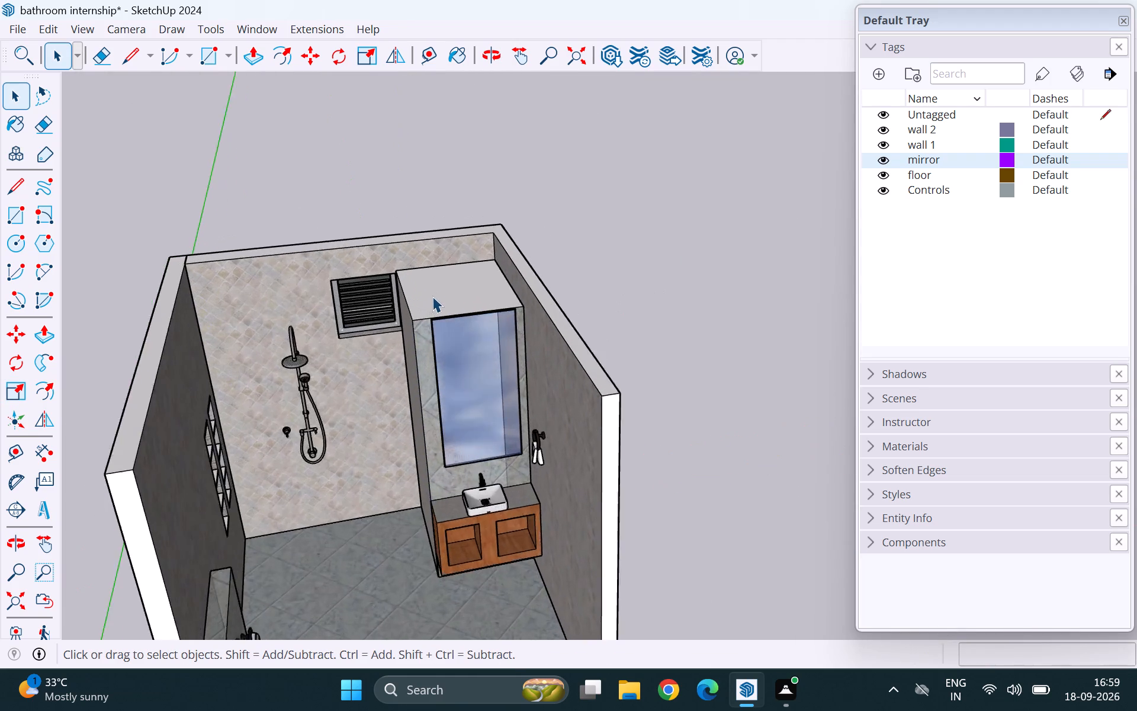
scroll(432, 296, "up", 2)
double_click(456, 295)
left_click(455, 302)
double_click(455, 302)
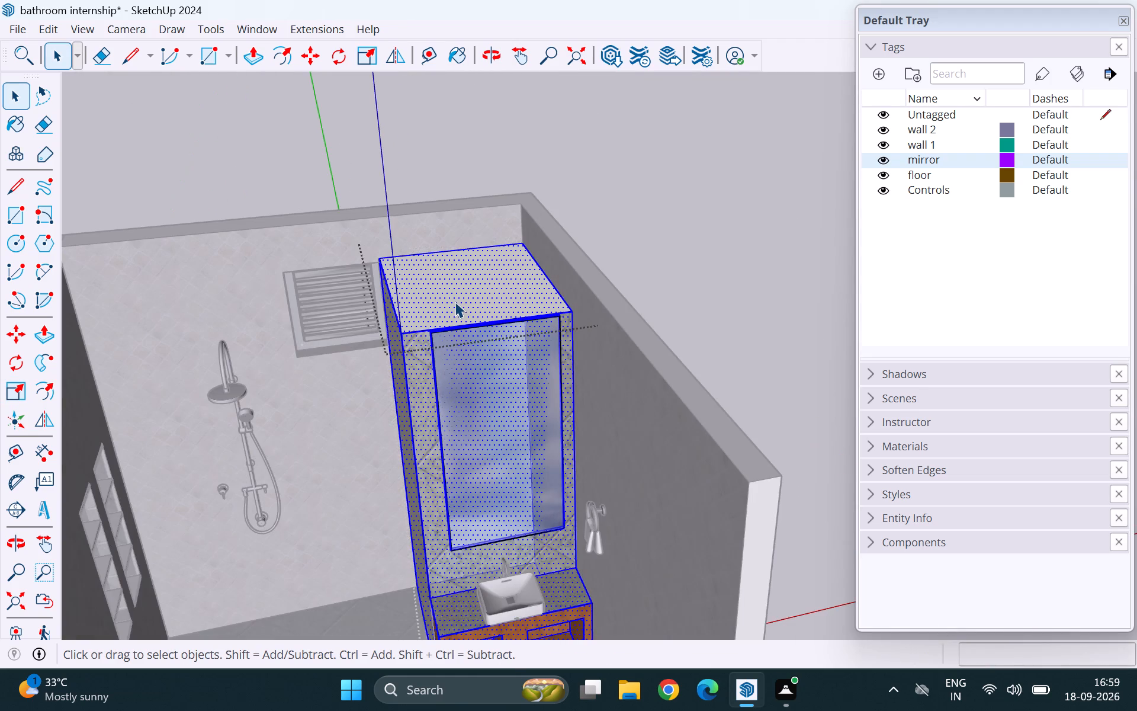
left_click(455, 302)
key("p")
left_click(455, 302)
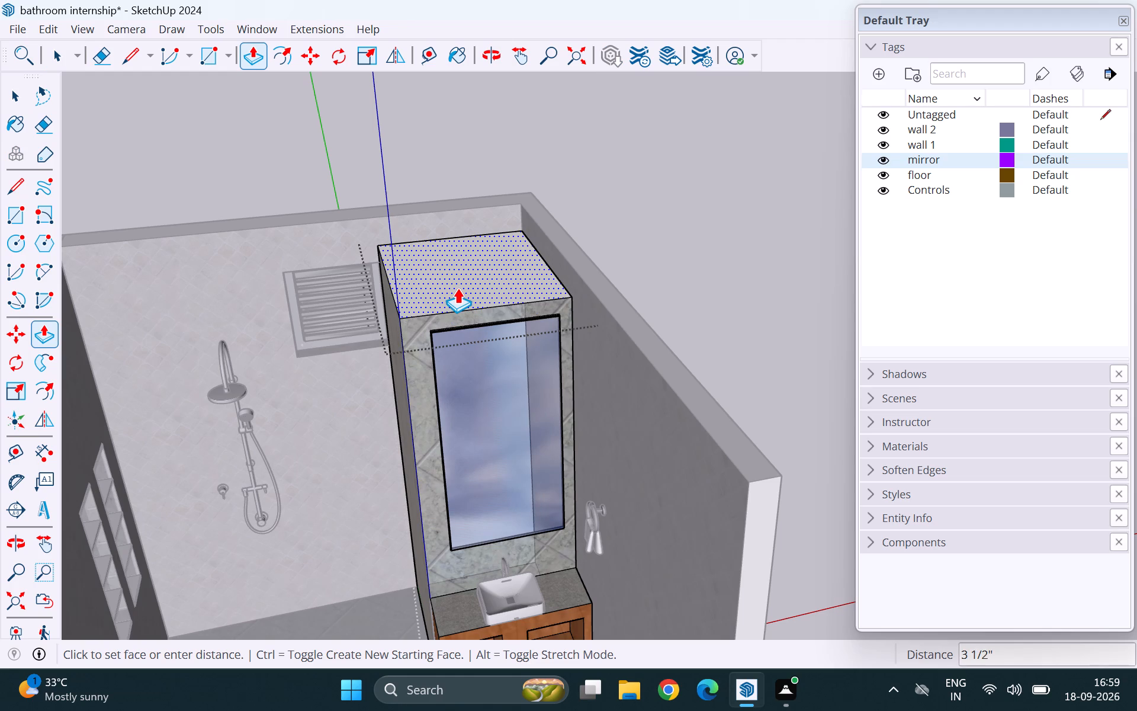
left_click(457, 288)
key("space")
left_click(675, 244)
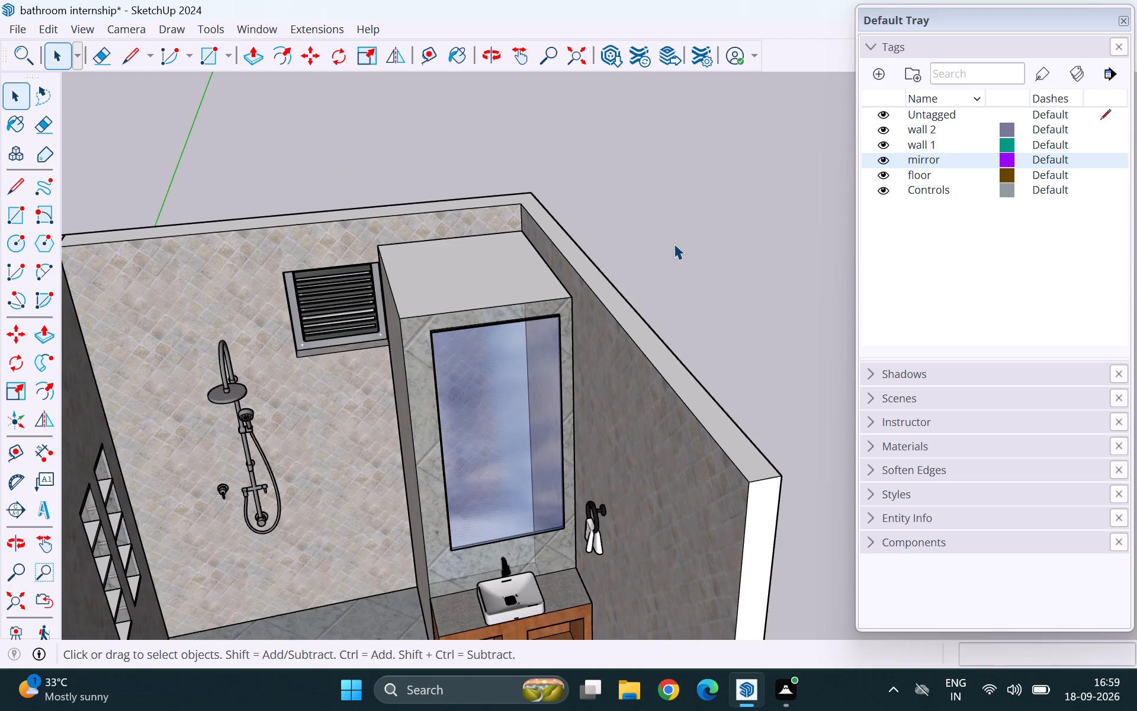
Open the towel ring component, select the hanging towel, and try to paint it with Color A02 from the Colors collection.
scroll(509, 290, "down", 3)
scroll(548, 409, "down", 3)
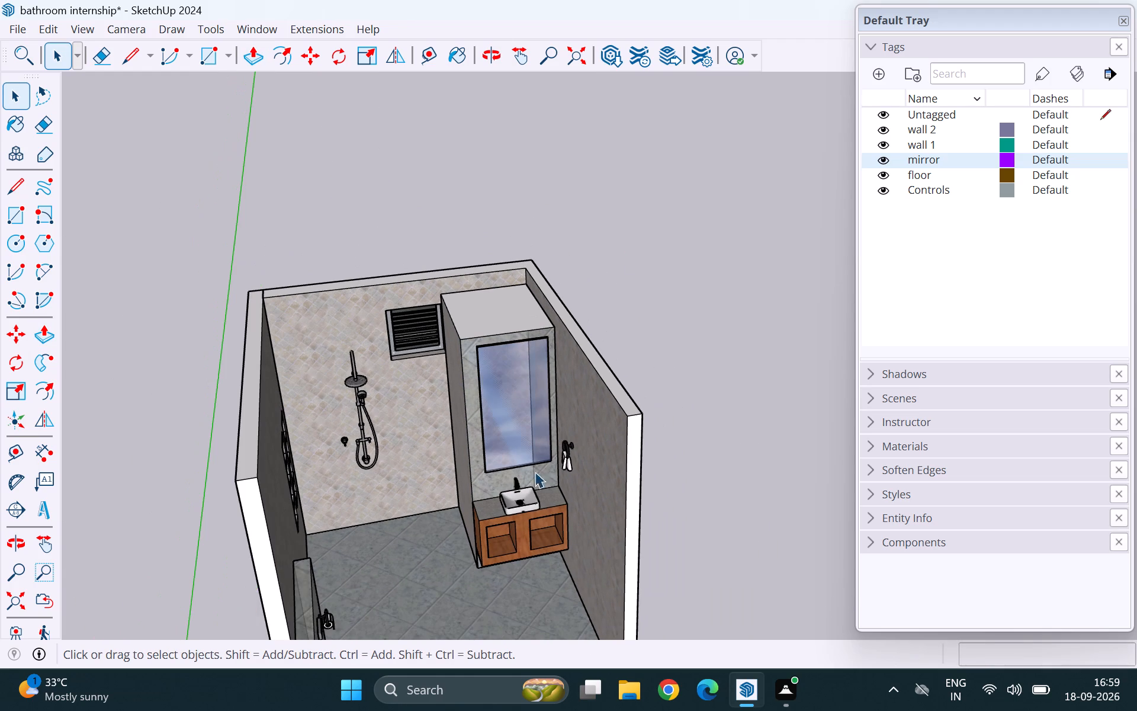
middle_click_drag(560, 470, 750, 422)
scroll(585, 479, "up", 12)
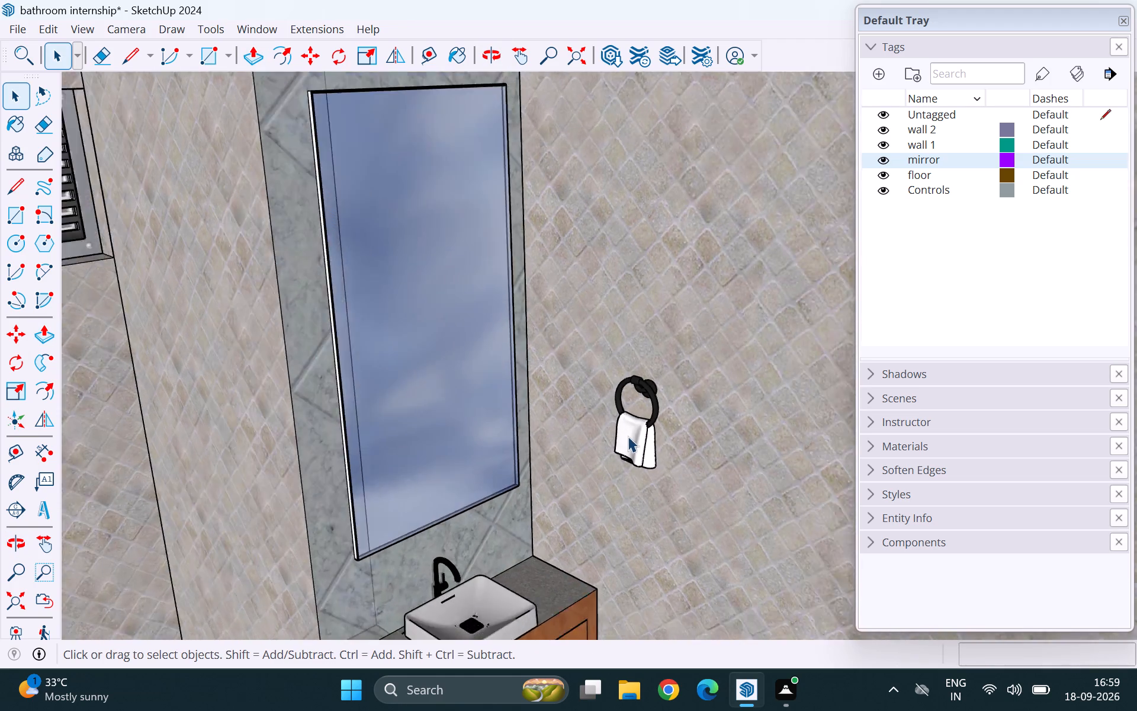
double_click(631, 439)
left_click(642, 438)
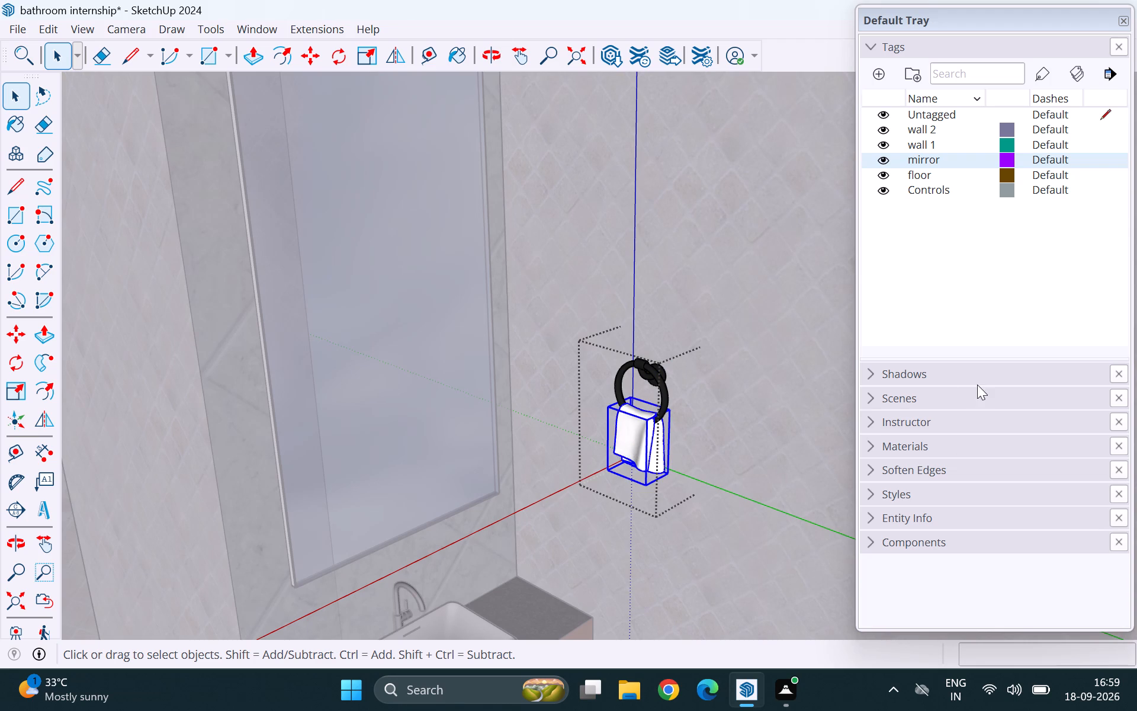
left_click(921, 443)
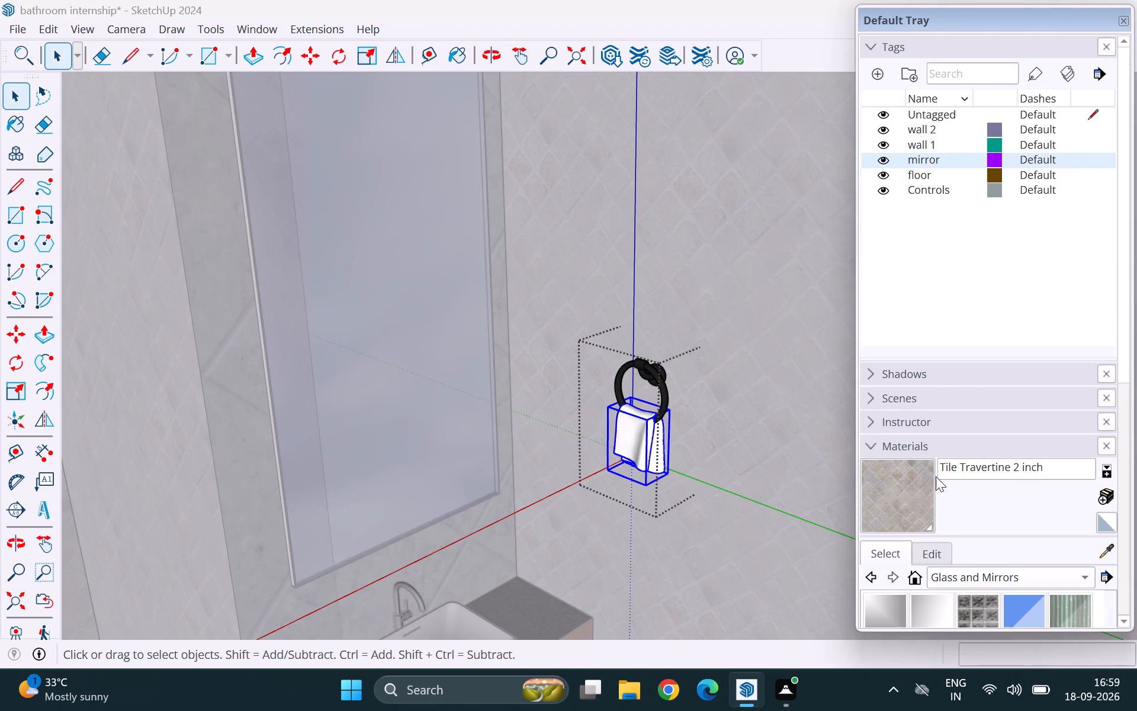
scroll(942, 485, "down", 6)
left_click(982, 466)
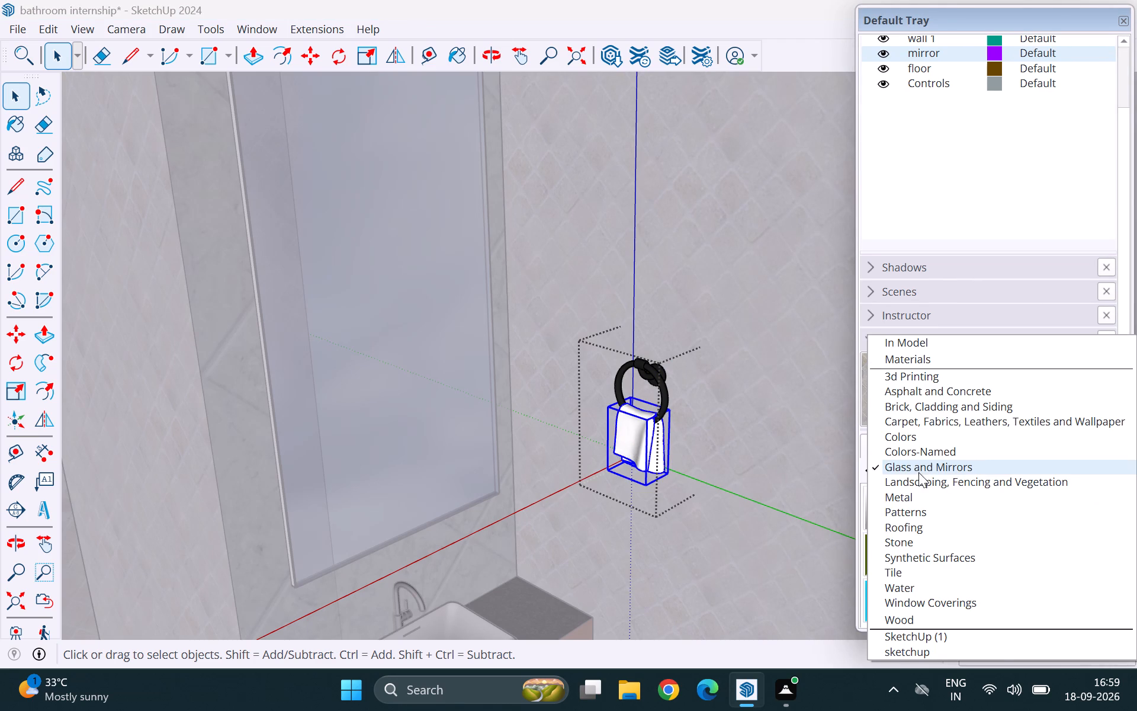
left_click(900, 433)
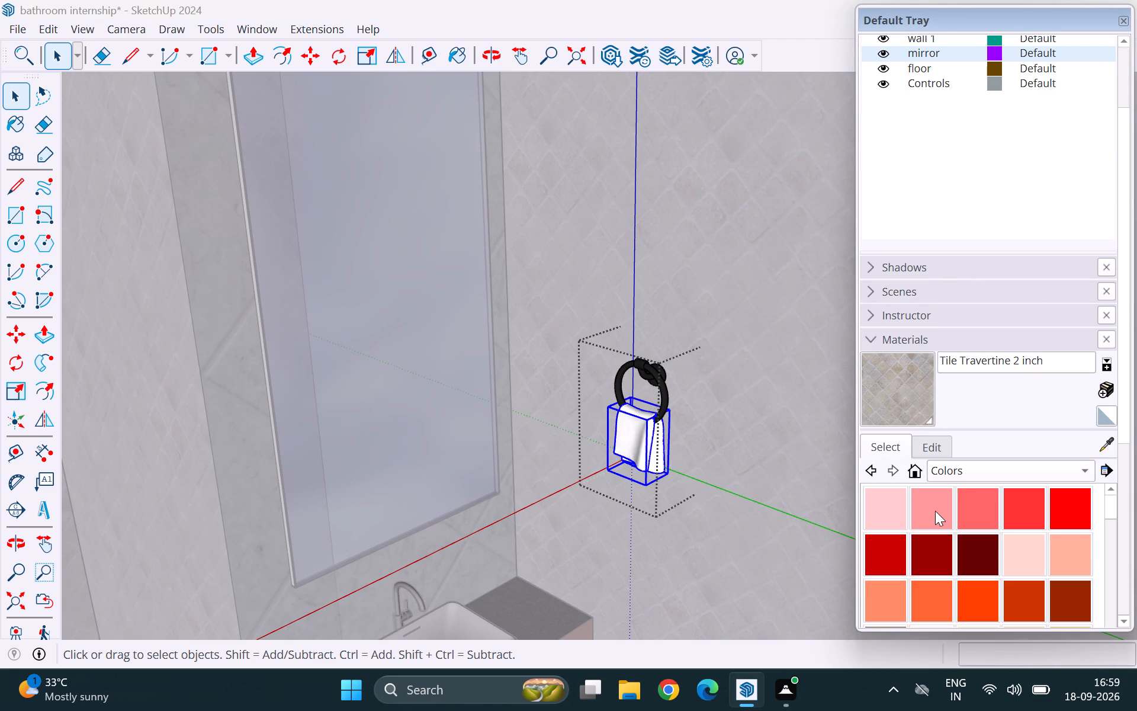
left_click(937, 514)
left_click(644, 460)
left_click(653, 456)
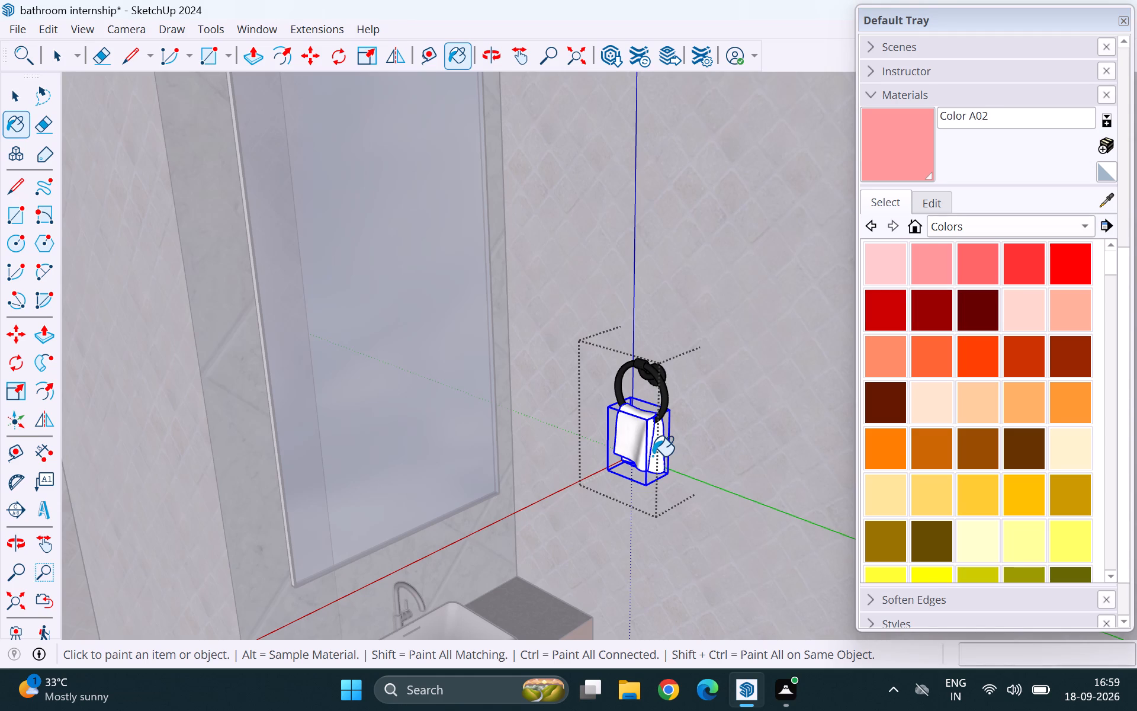
middle_click_drag(627, 462, 705, 444)
left_click(667, 433)
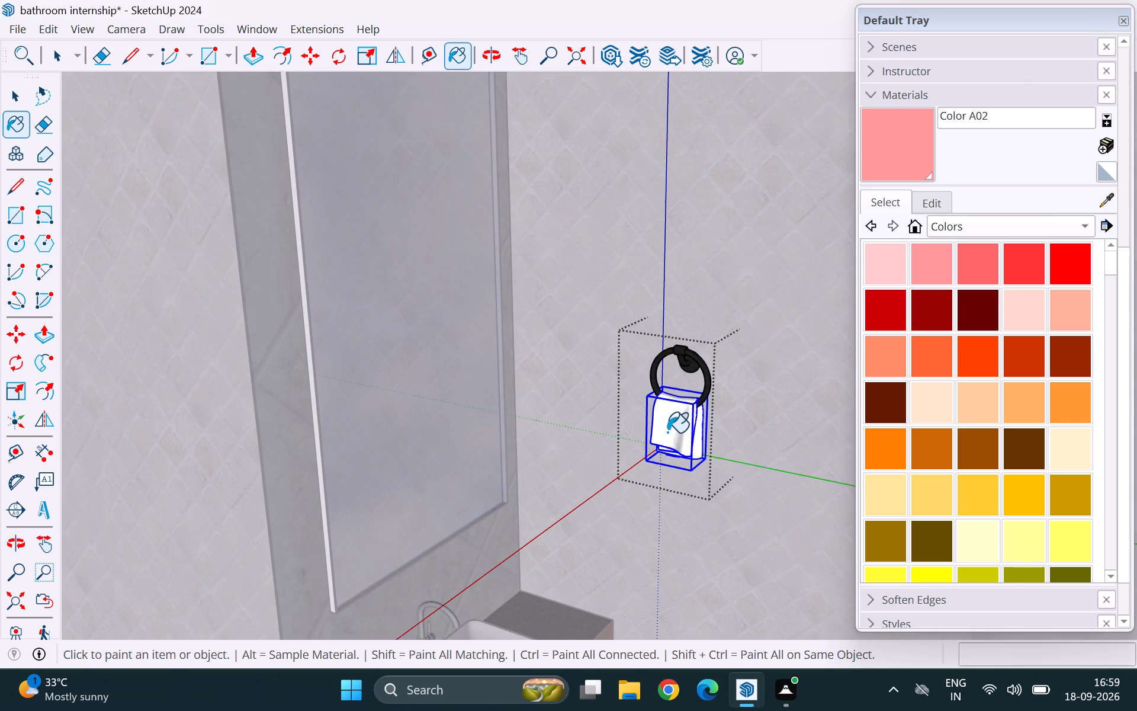
Open the towel's nested groups down to its surface and paint the surface with Color A02.
key("space")
double_click(676, 440)
left_click(677, 435)
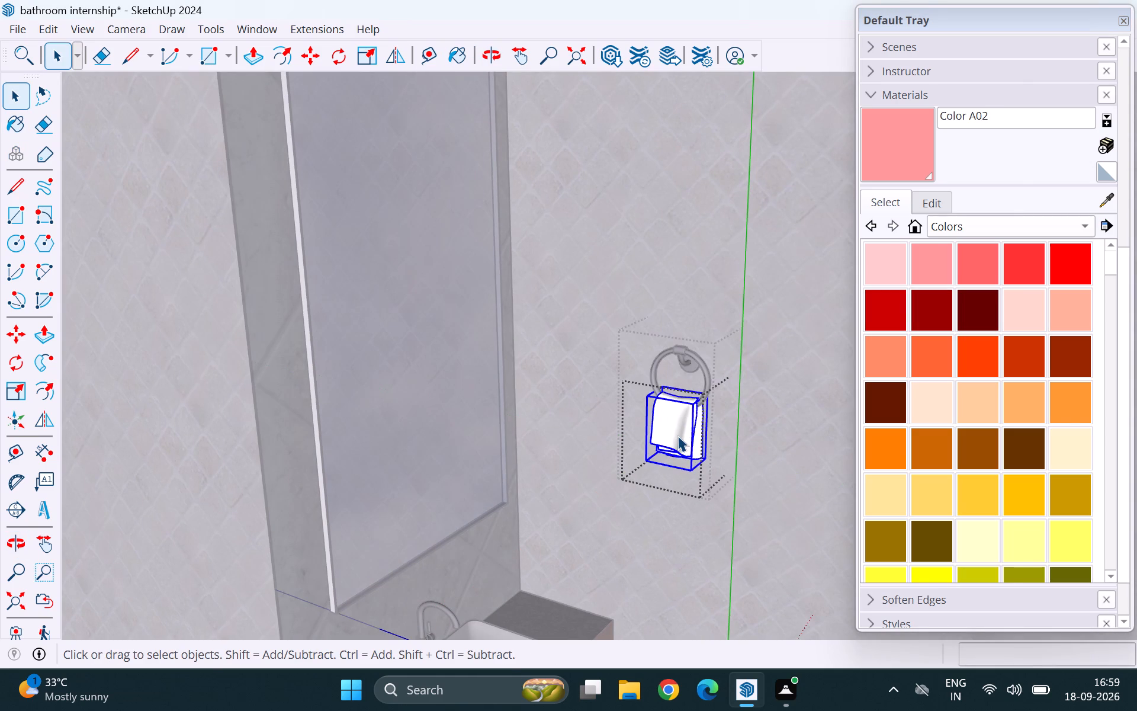
double_click(677, 435)
left_click(679, 428)
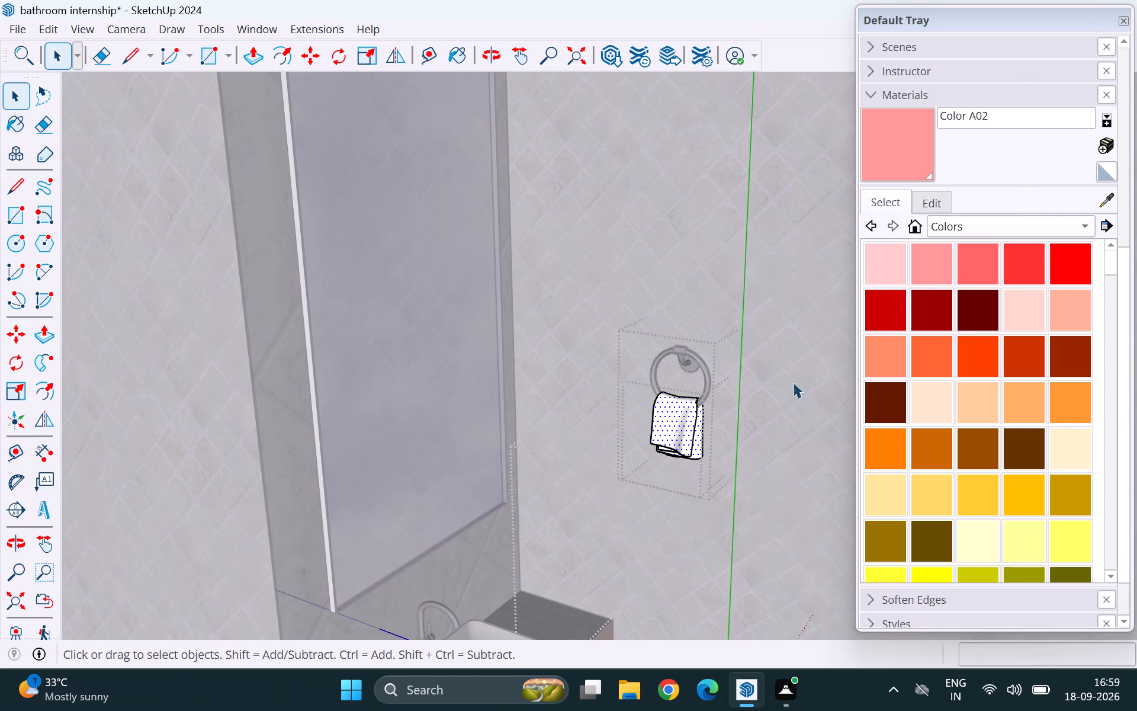
left_click(936, 267)
left_click(679, 430)
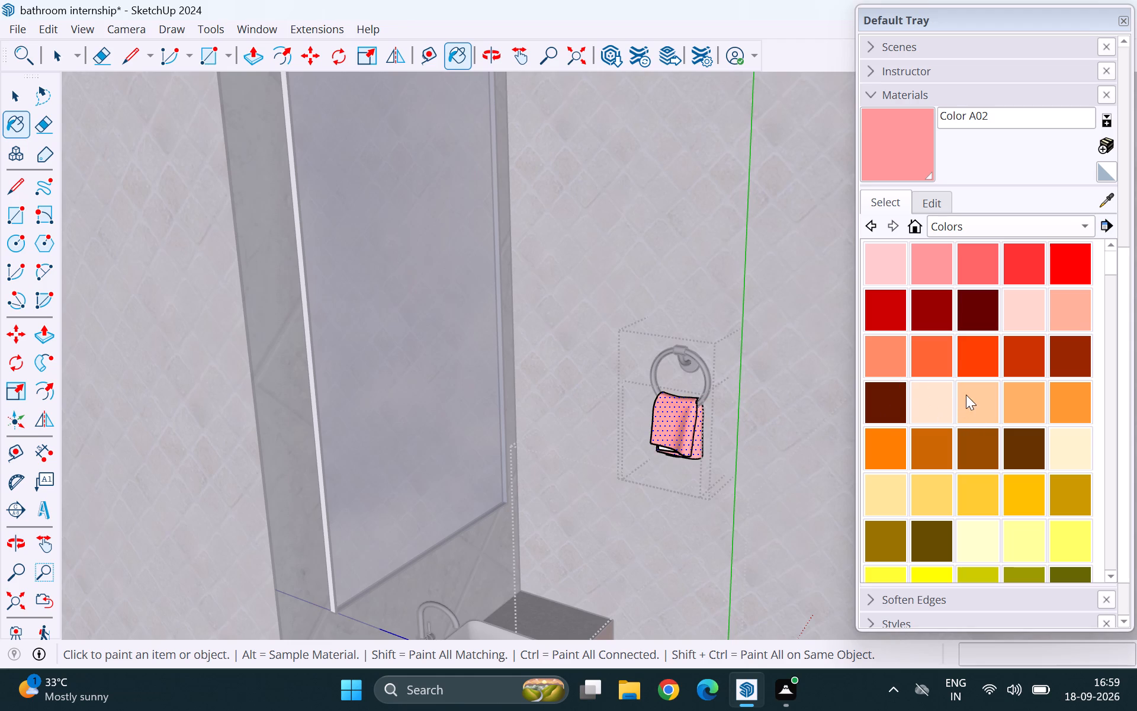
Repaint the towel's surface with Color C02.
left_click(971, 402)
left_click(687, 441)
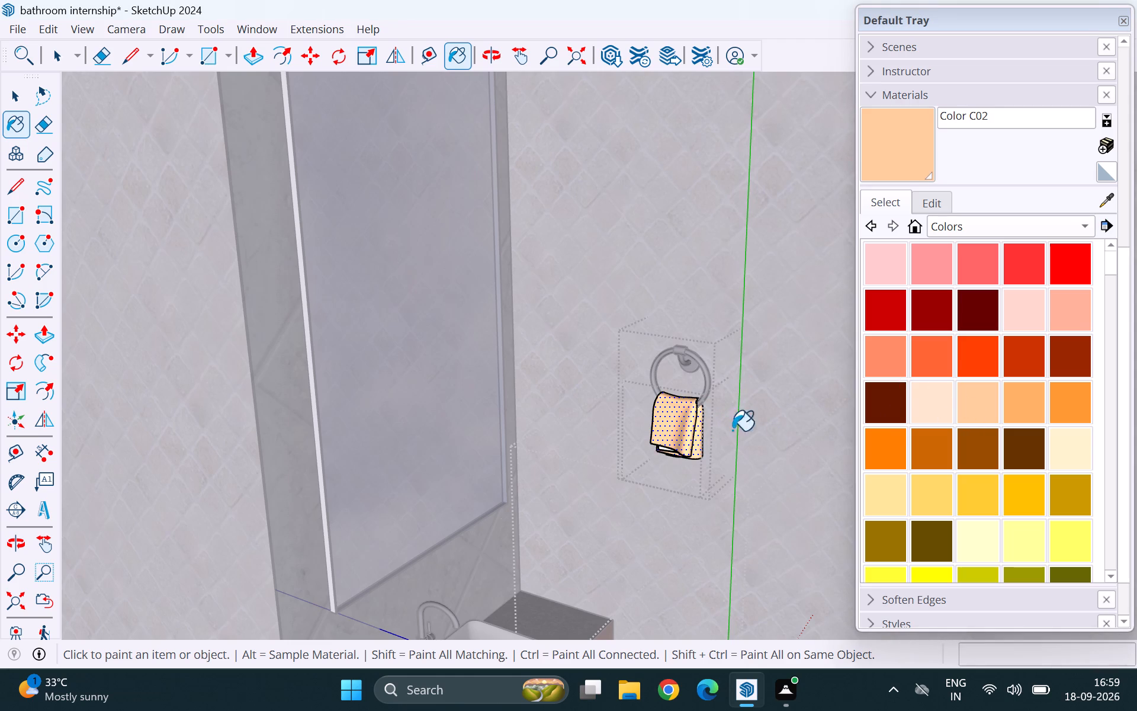
Repaint the towel's surface with Color A04 and close all the open towel ring groups.
left_click(1023, 272)
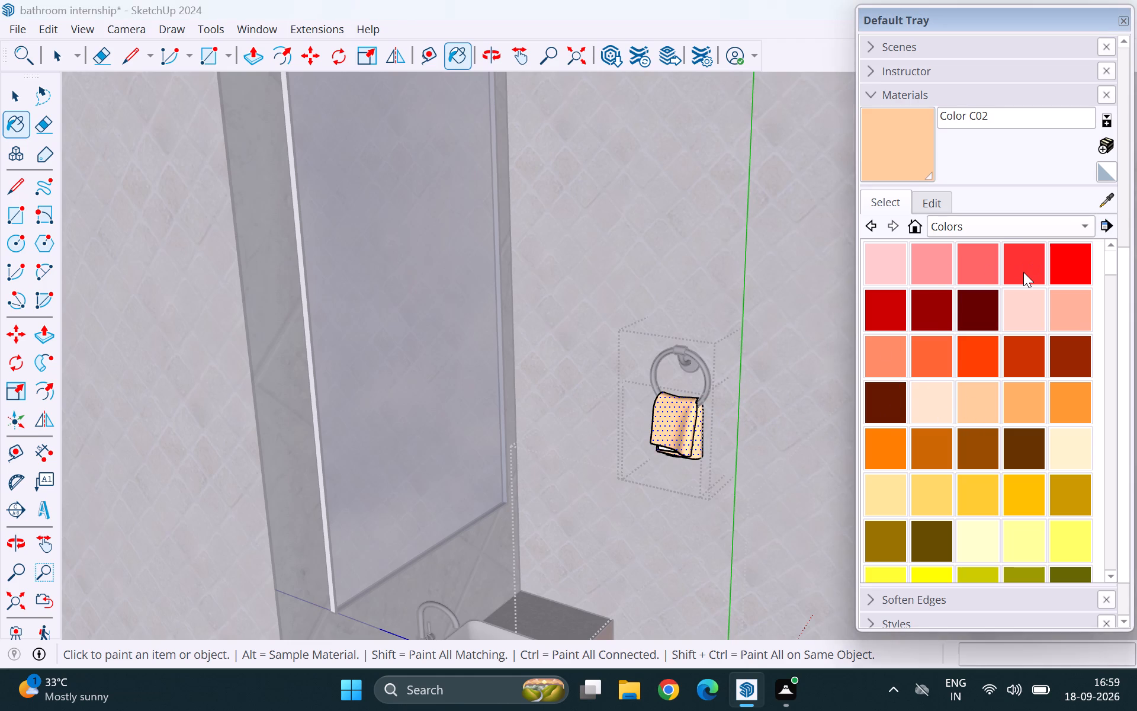
left_click(677, 431)
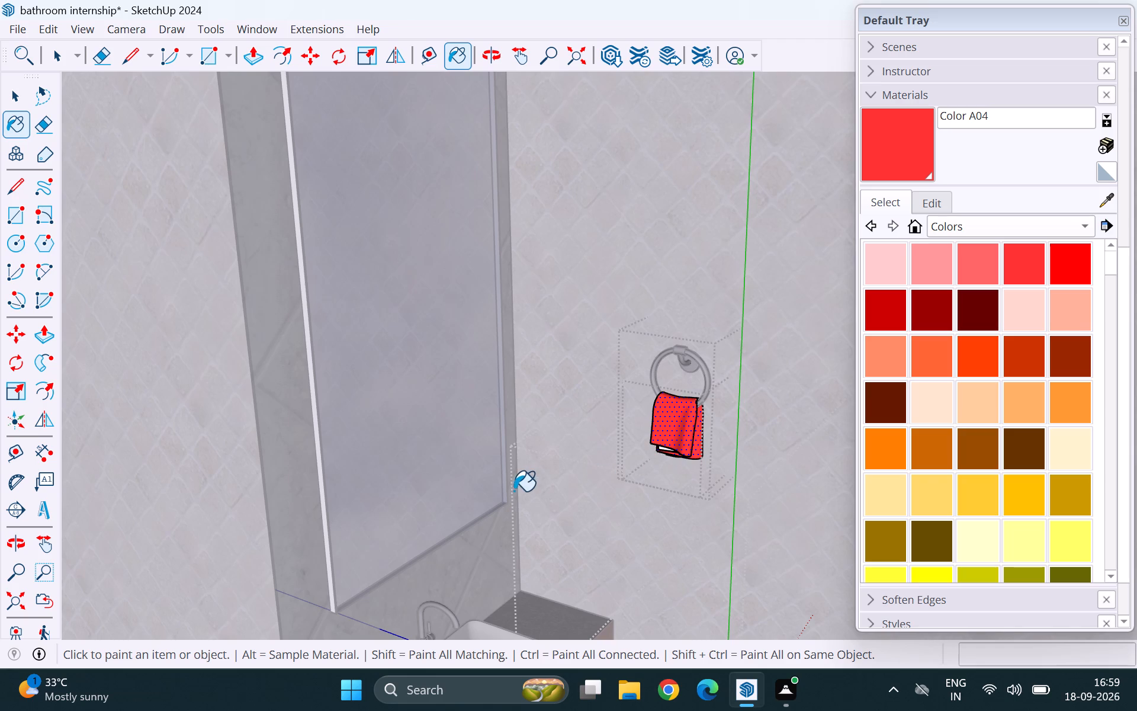
scroll(551, 504, "down", 10)
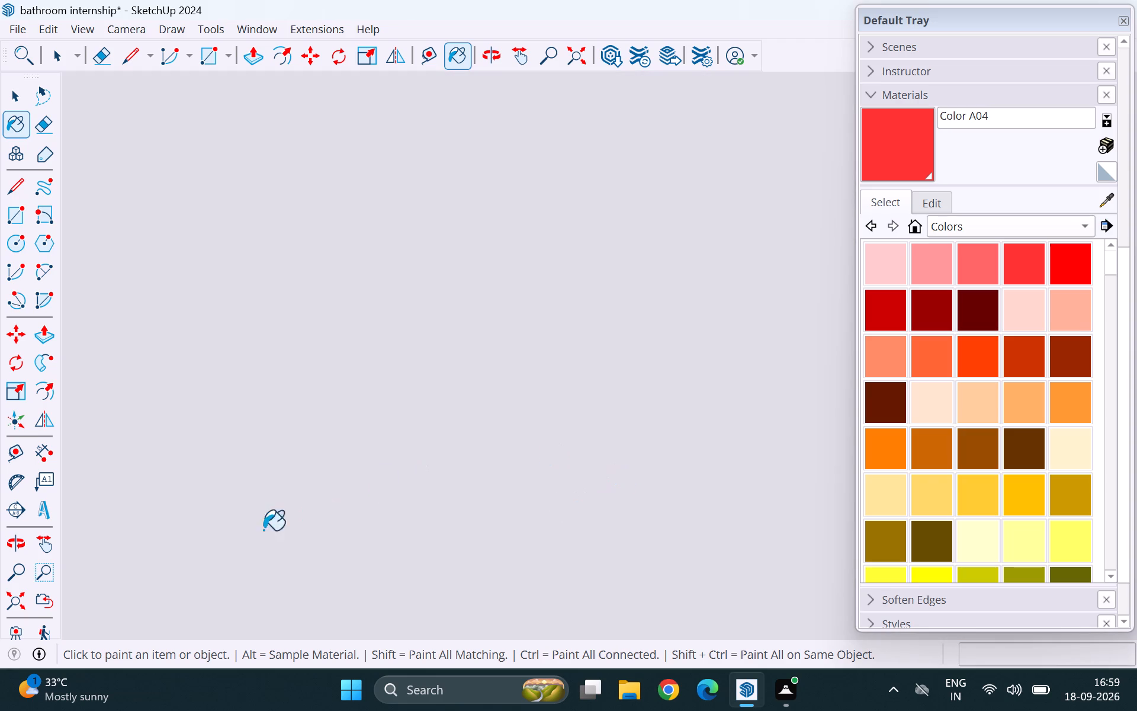
key("space")
left_click_drag(13, 608, 29, 601)
scroll(153, 502, "down", 5)
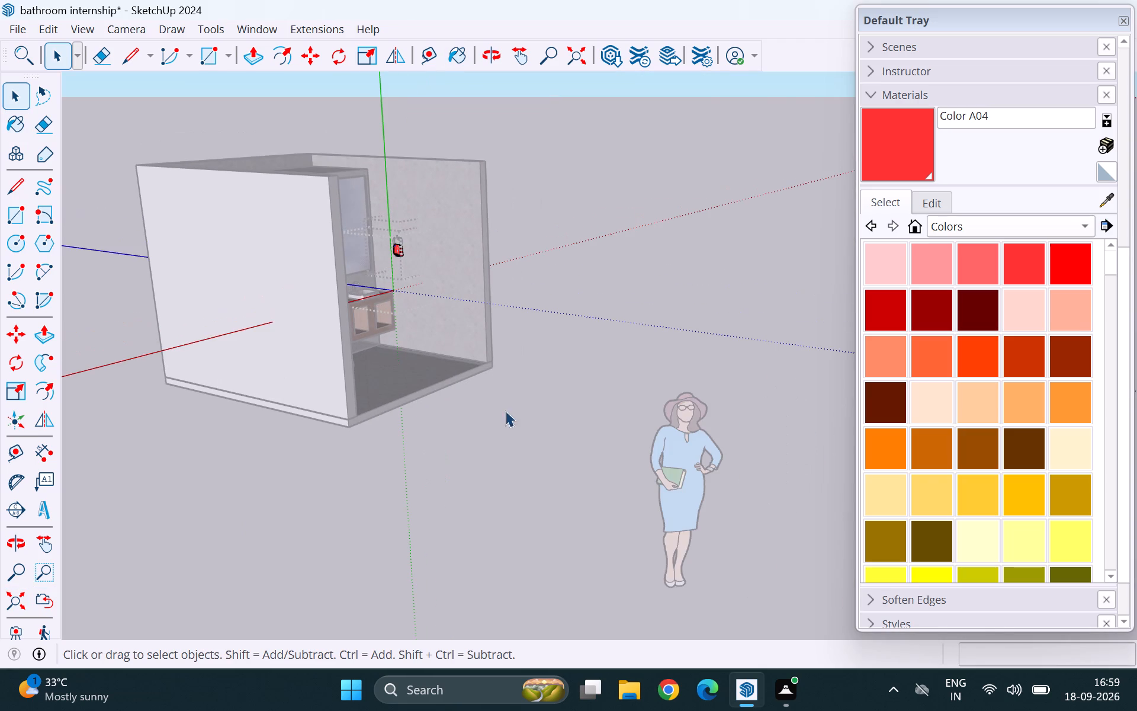
left_click(633, 298)
double_click(617, 256)
left_click(617, 256)
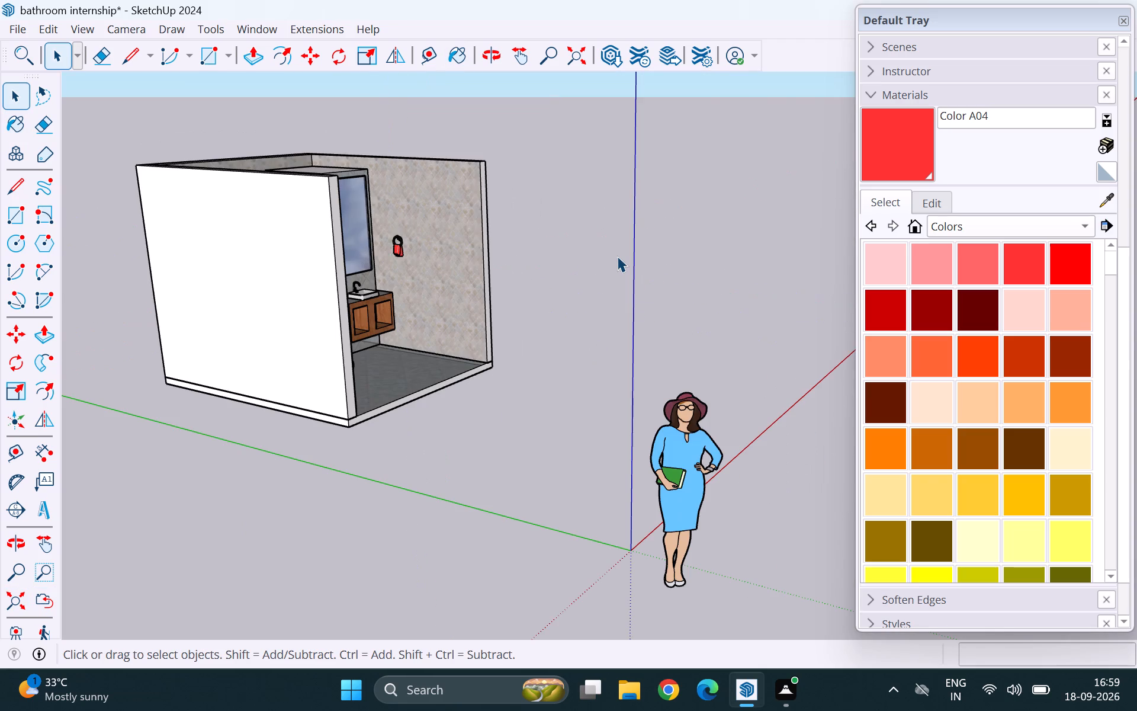
Examine the painted towel up close and the whole bathroom interior from several angles.
scroll(406, 236, "up", 15)
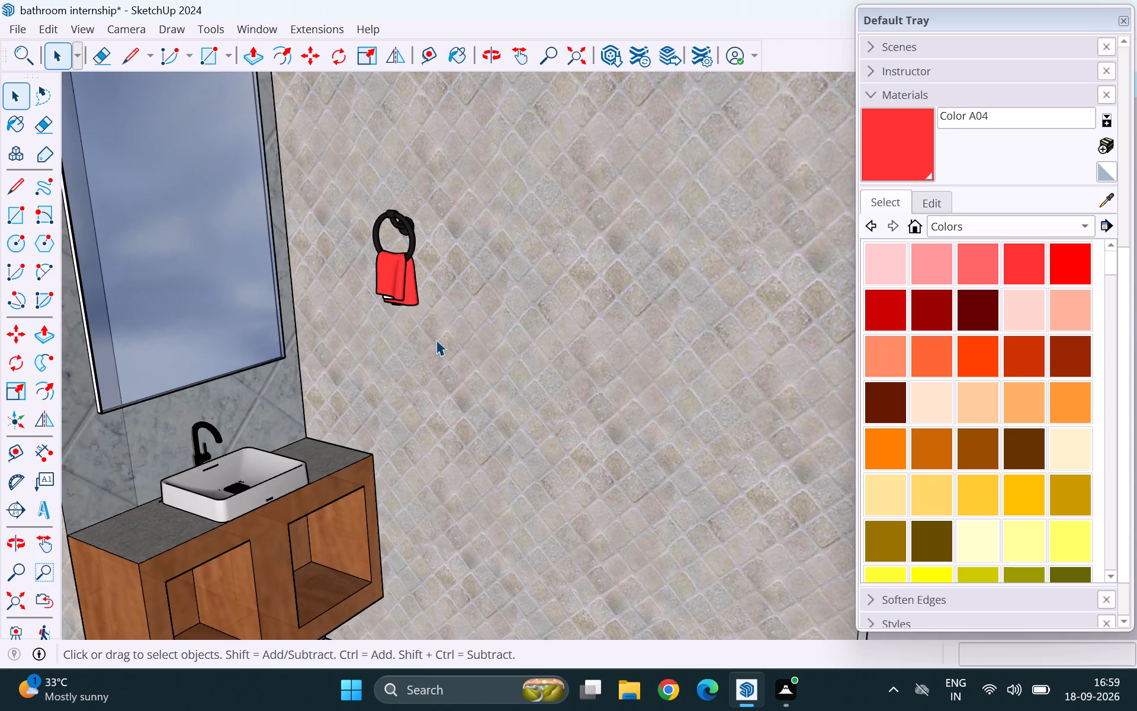
scroll(426, 355, "down", 8)
middle_click_drag(506, 382, 82, 373)
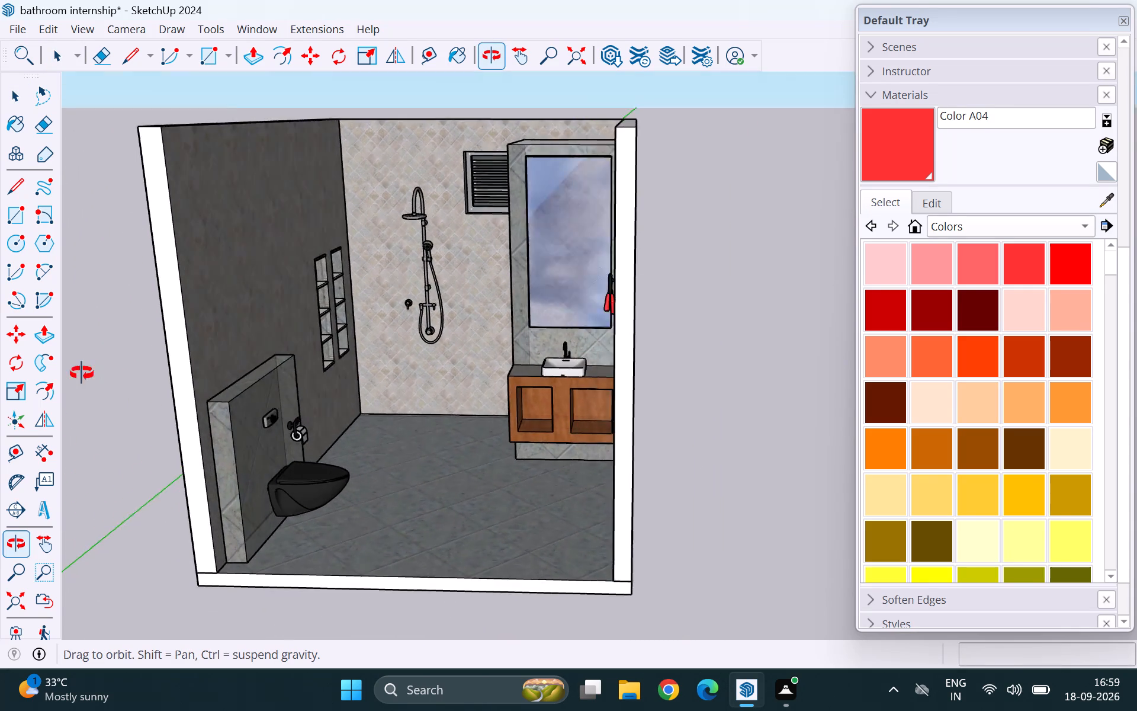
middle_click_drag(82, 373, 327, 420)
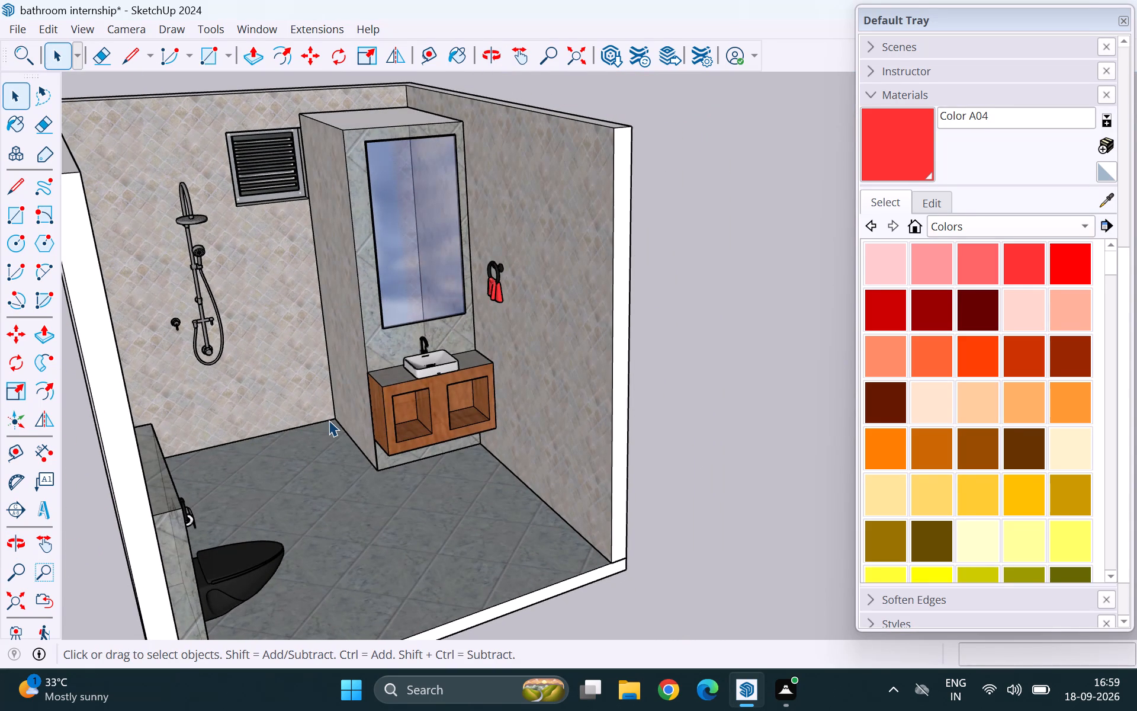
scroll(307, 415, "down", 3)
middle_click_drag(456, 440, 149, 434)
scroll(258, 388, "up", 12)
scroll(351, 457, "down", 13)
middle_click_drag(344, 478, 490, 447)
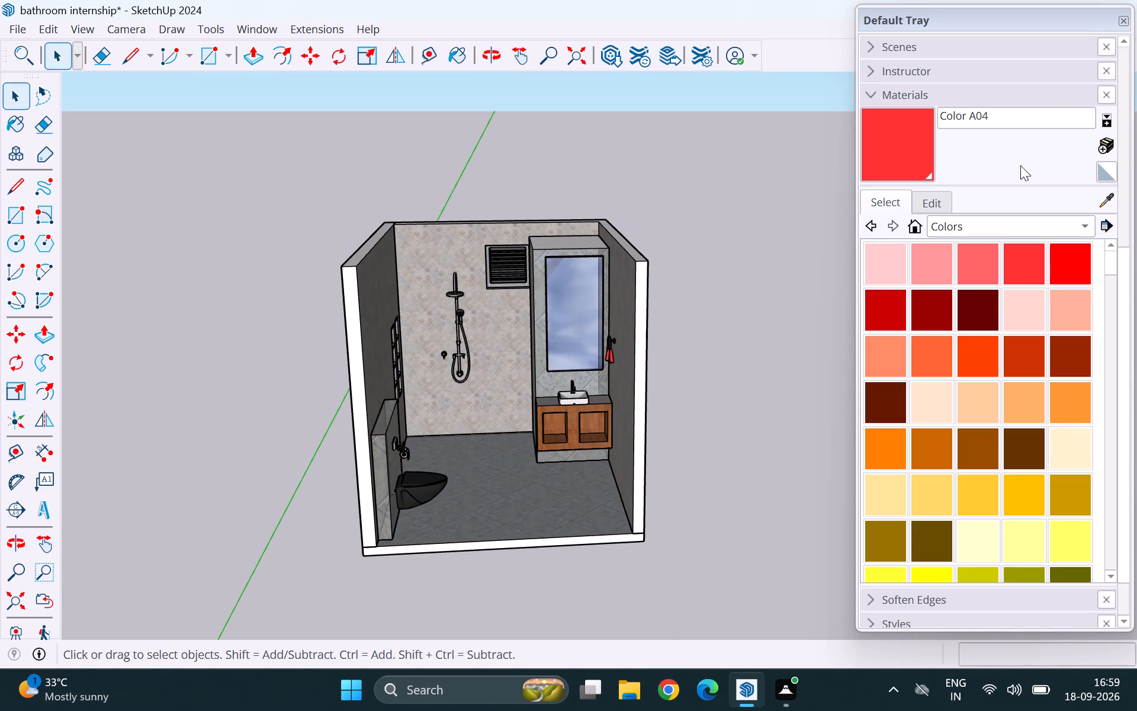
Close the Default Tray and save the bathroom model.
left_click(1129, 22)
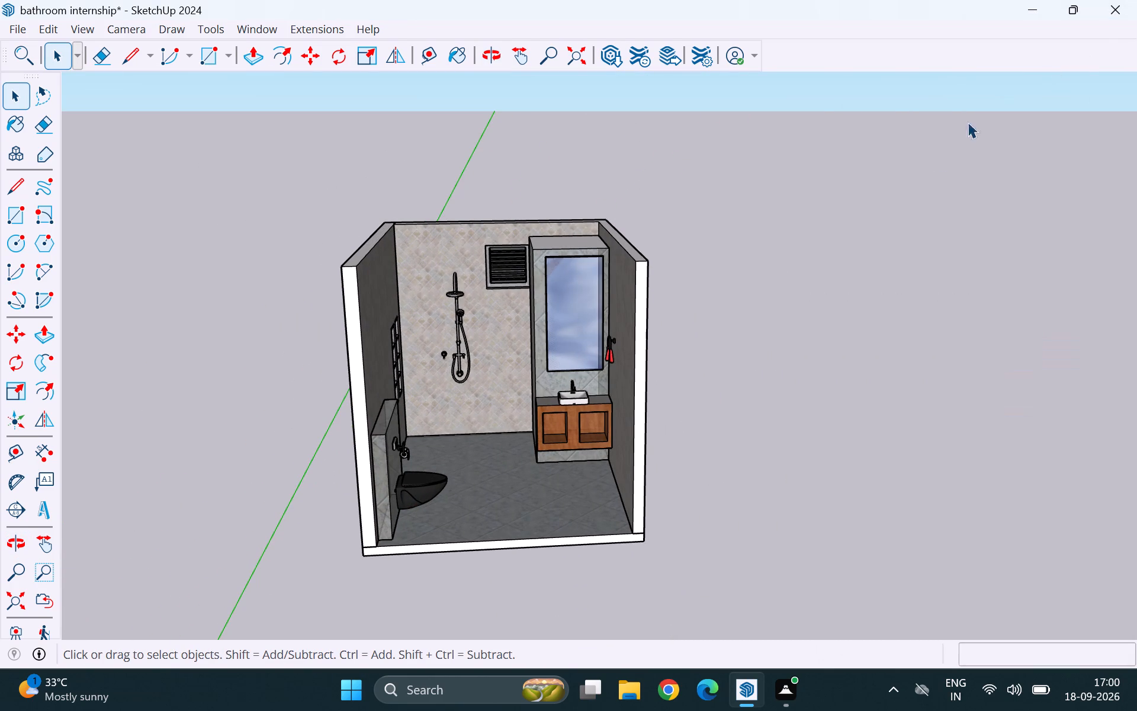
key("ctrl+s")
key("ctrl+s")
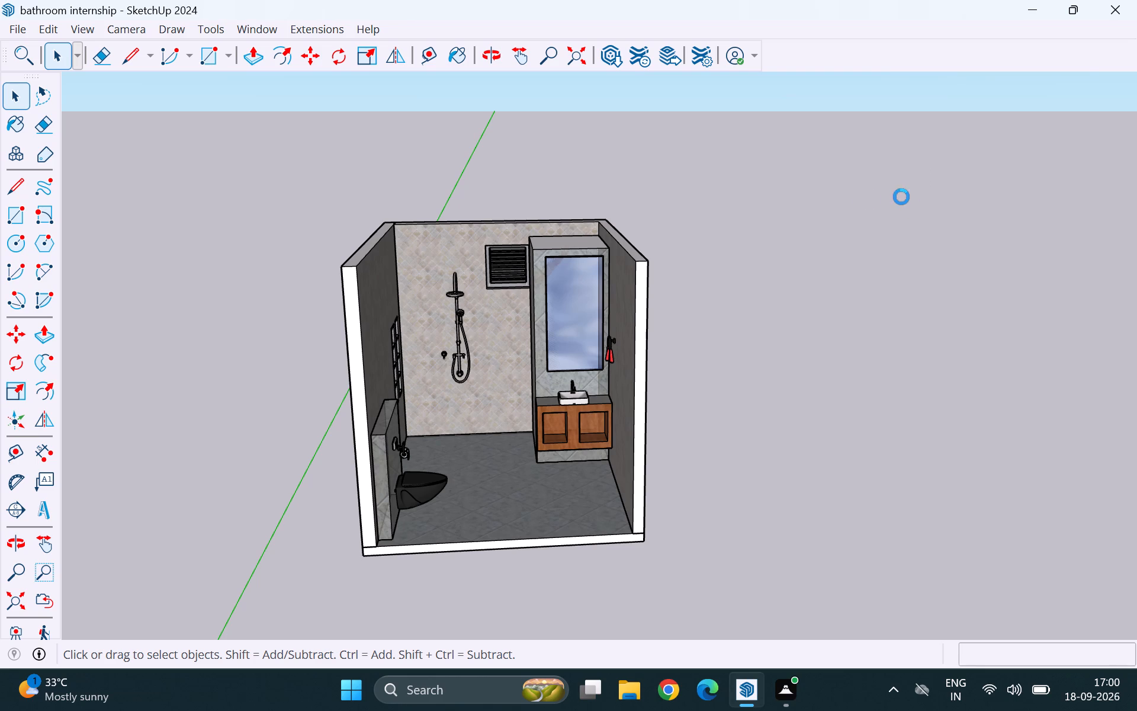
Display the V-Ray for SketchUp tools and start a V-Ray render of the bathroom seen from its open front.
right_click(702, 25)
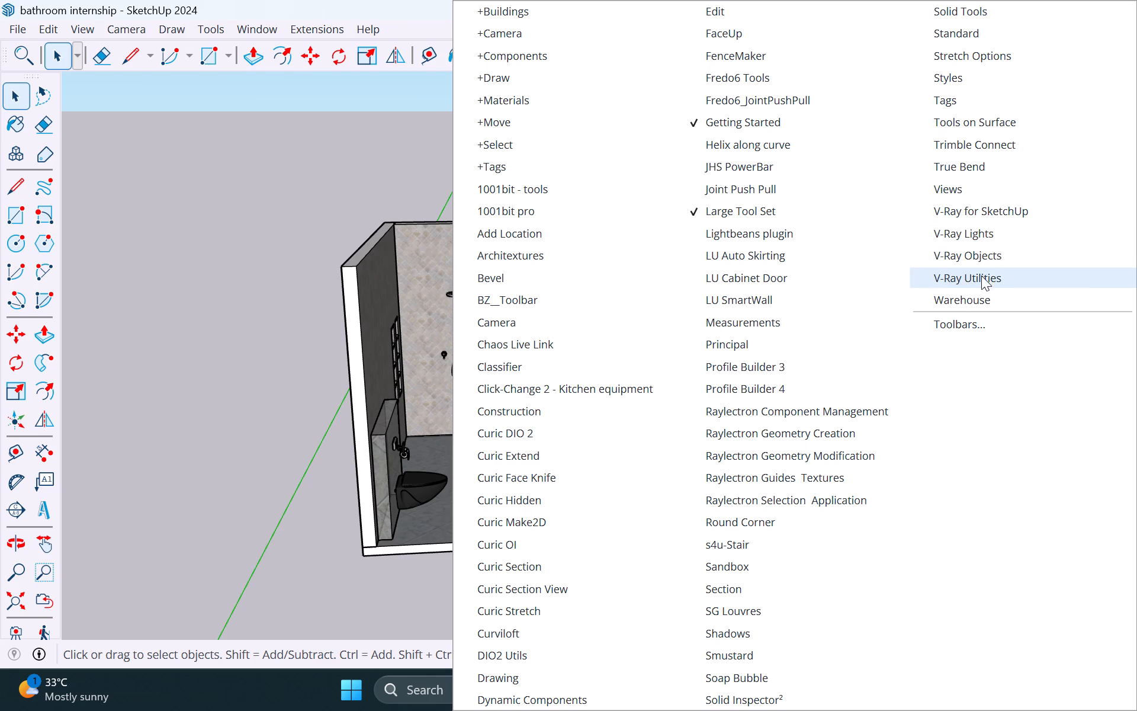
left_click(997, 216)
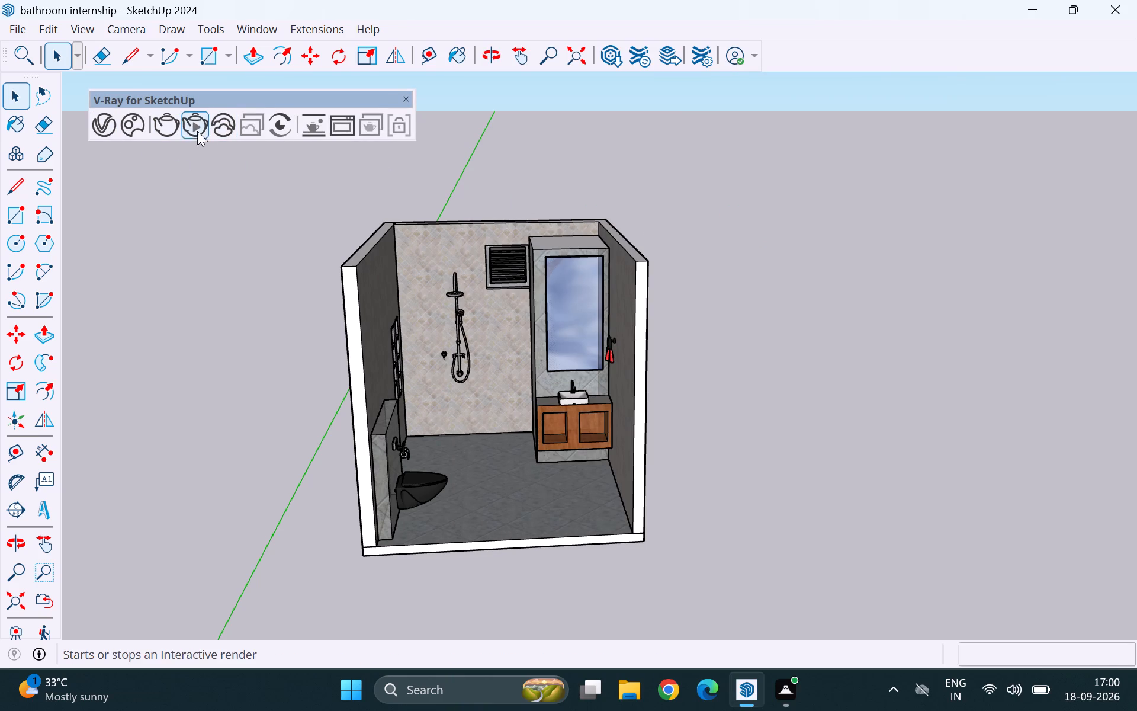
left_click(166, 131)
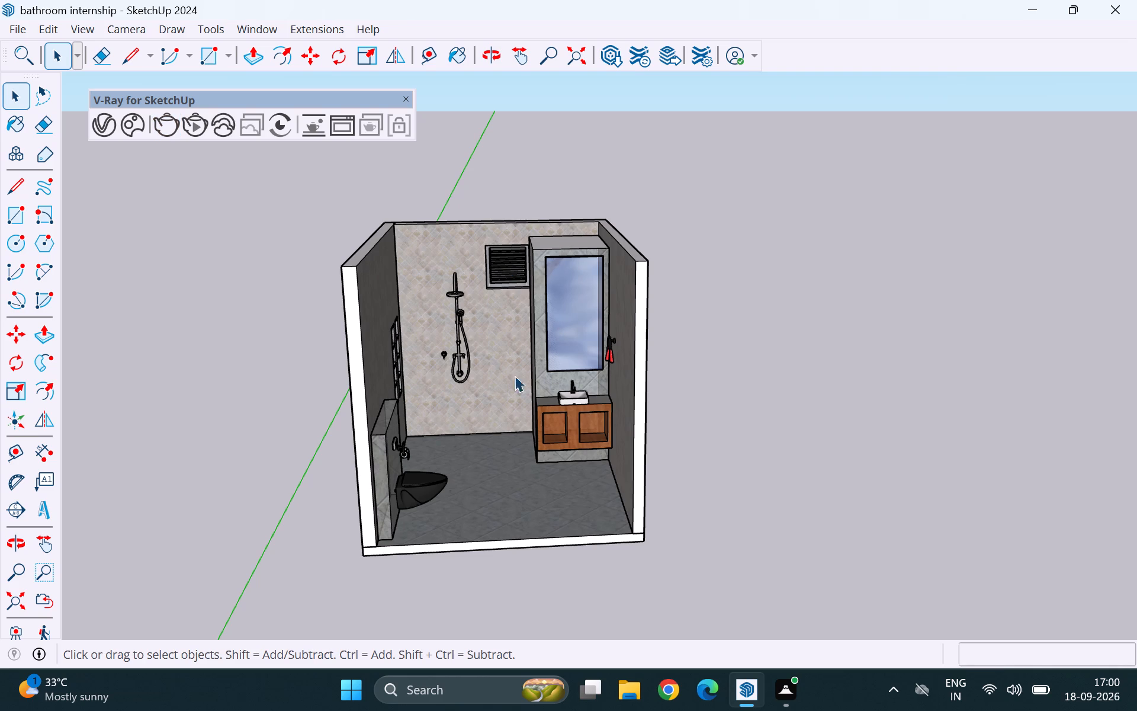
middle_click_drag(640, 427, 528, 381)
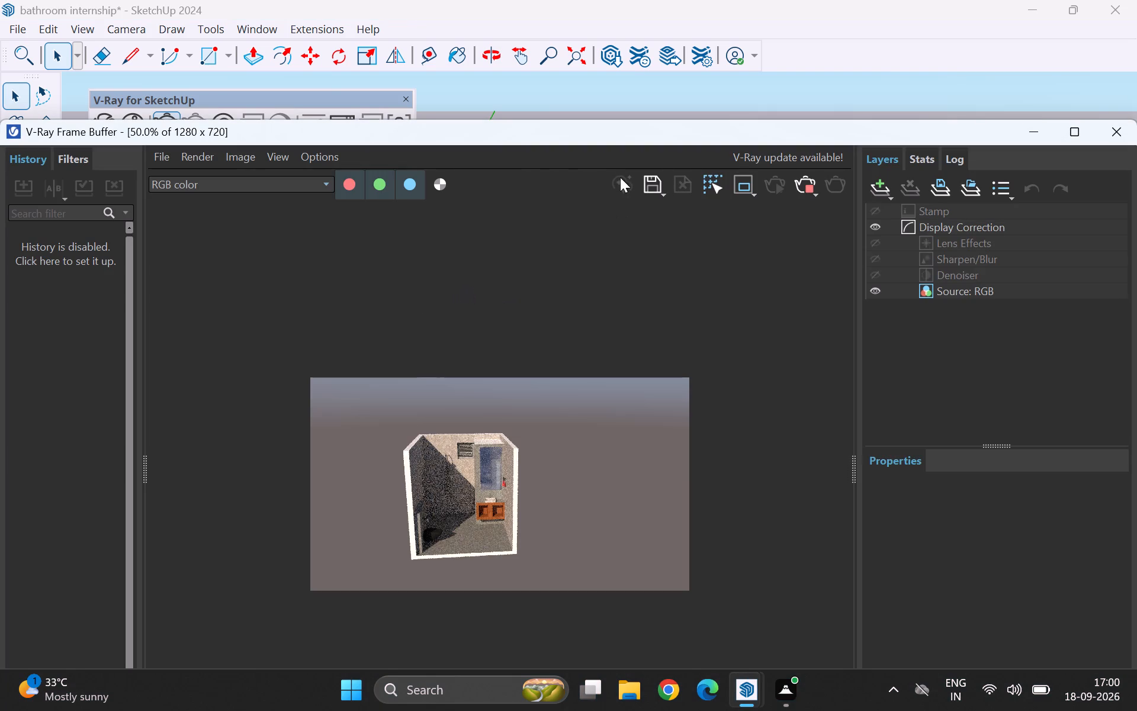
Reposition the V-Ray Frame Buffer, dismiss the update notification, and inspect the bathroom render overall and around the shower wall up close.
left_click_drag(584, 130, 603, 46)
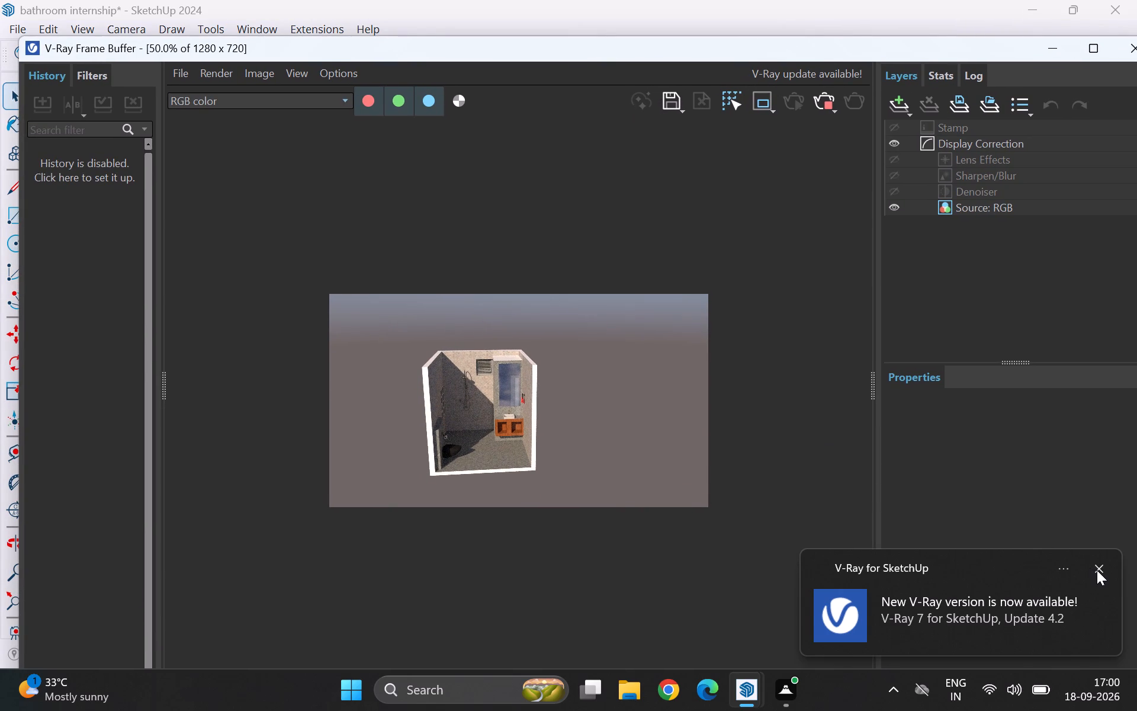
left_click(1097, 570)
scroll(506, 415, "up", 5)
scroll(499, 414, "down", 4)
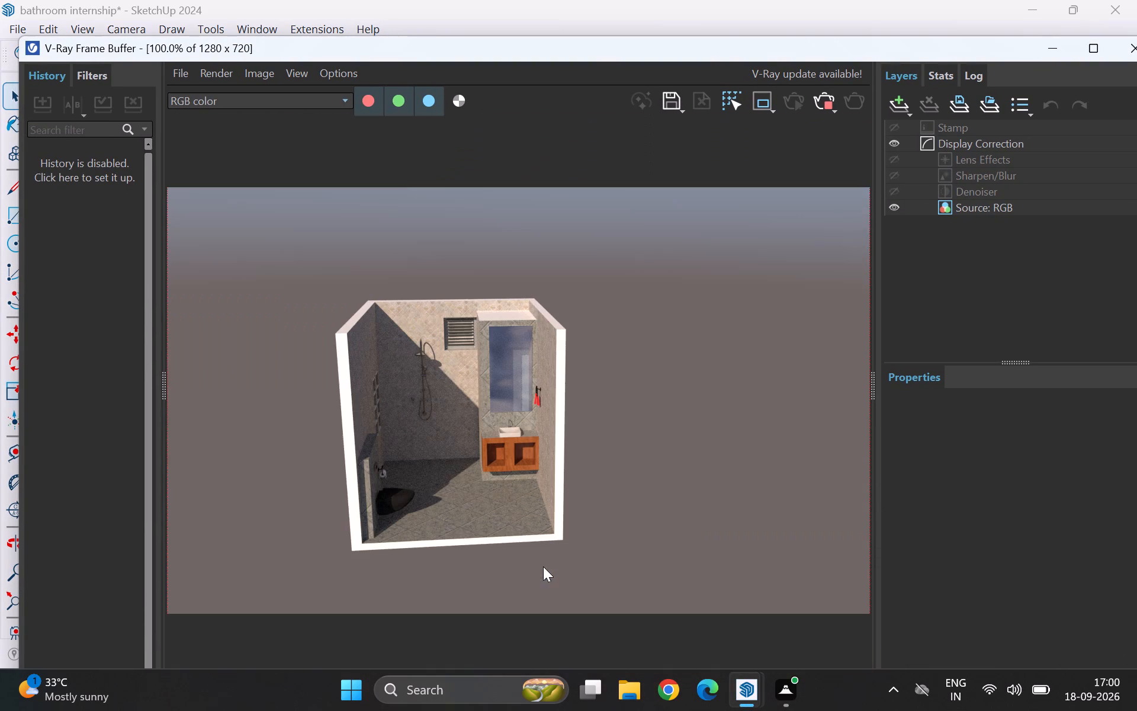
scroll(457, 438, "up", 1)
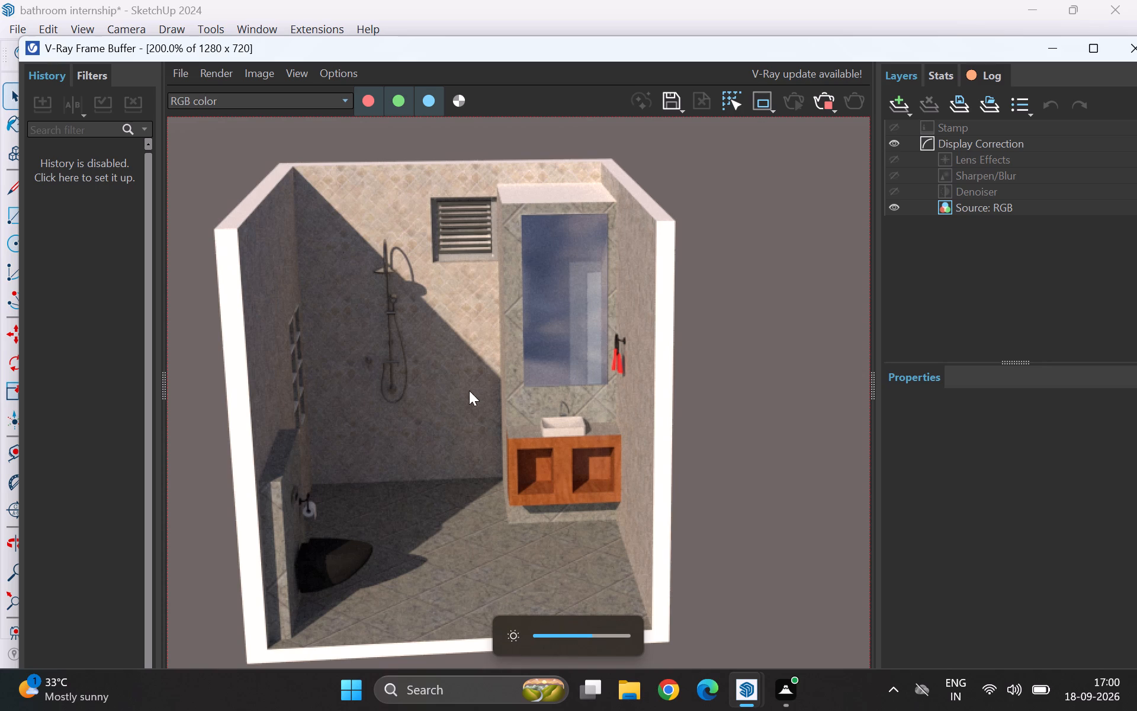
scroll(470, 394, "down", 1)
middle_click_drag(588, 507, 505, 498)
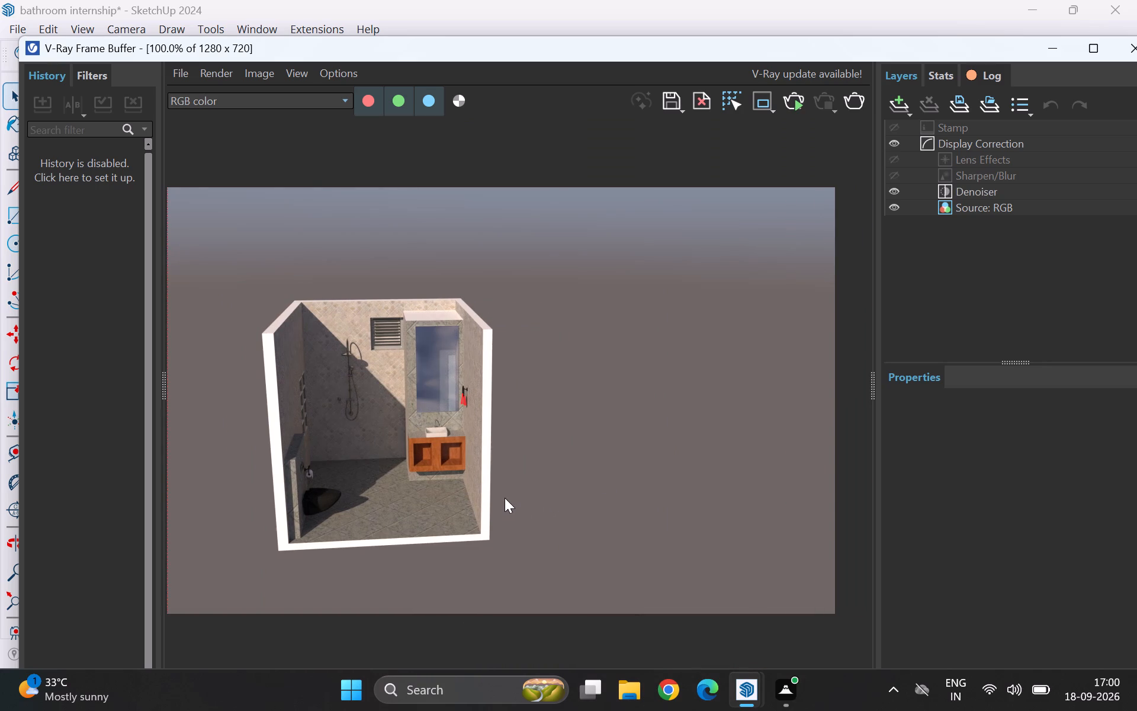
middle_click_drag(505, 498, 612, 474)
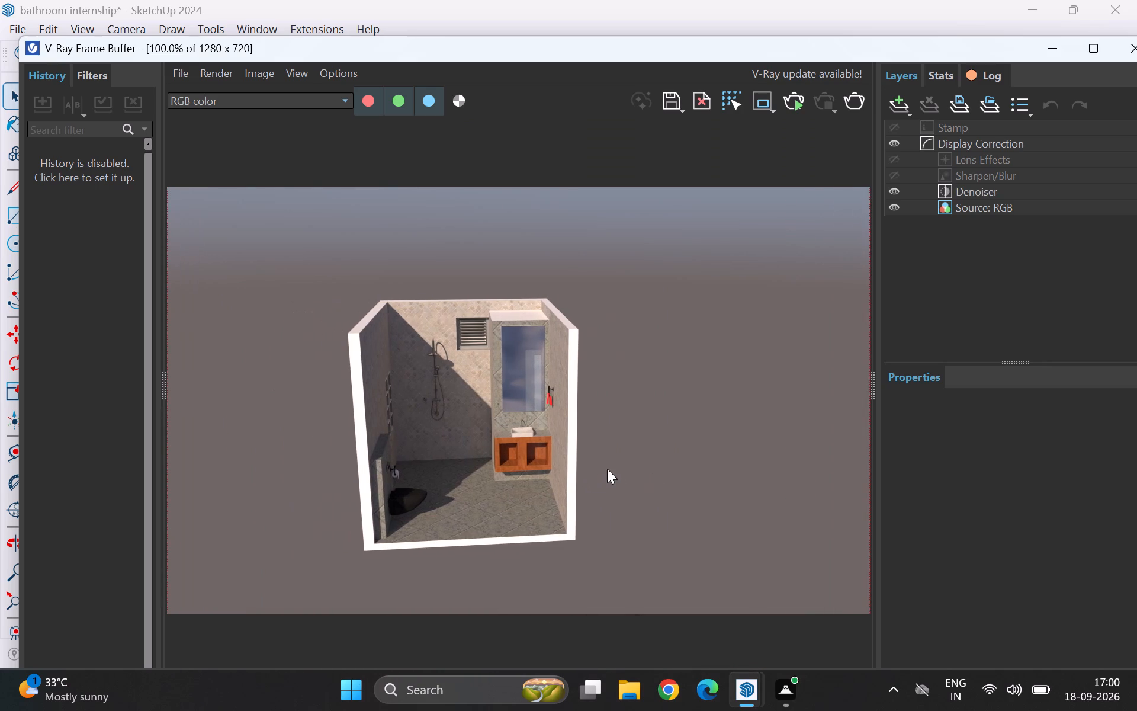
scroll(369, 393, "up", 5)
scroll(396, 421, "down", 5)
scroll(463, 376, "up", 3)
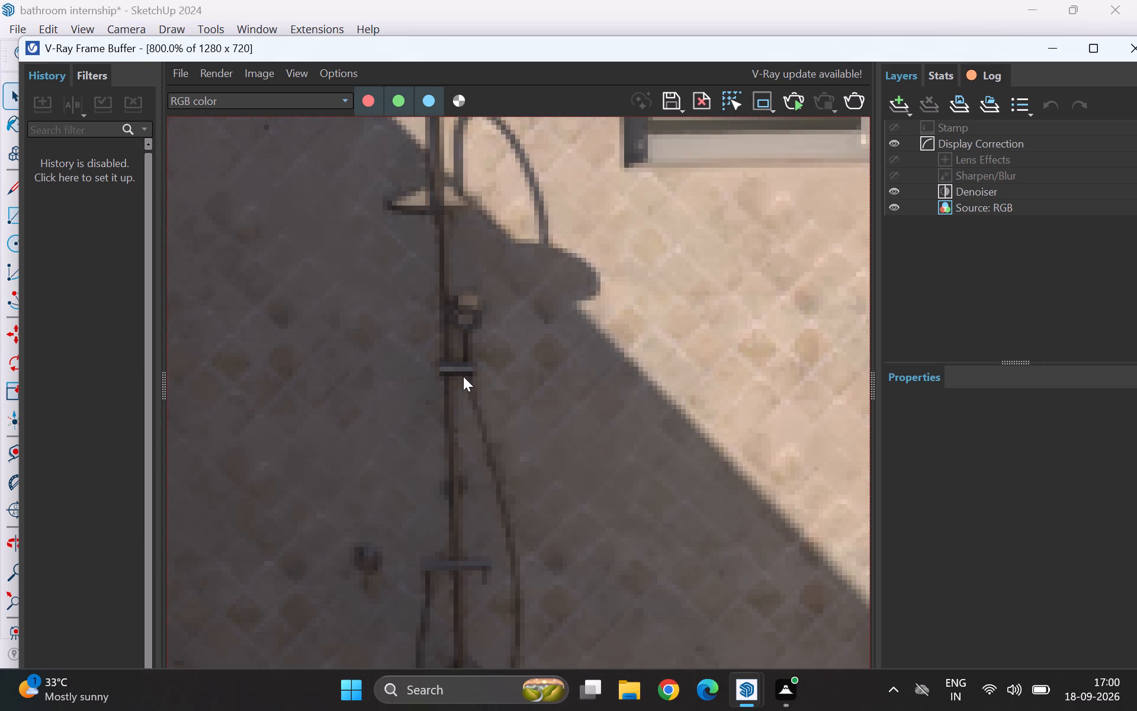
scroll(470, 390, "down", 1)
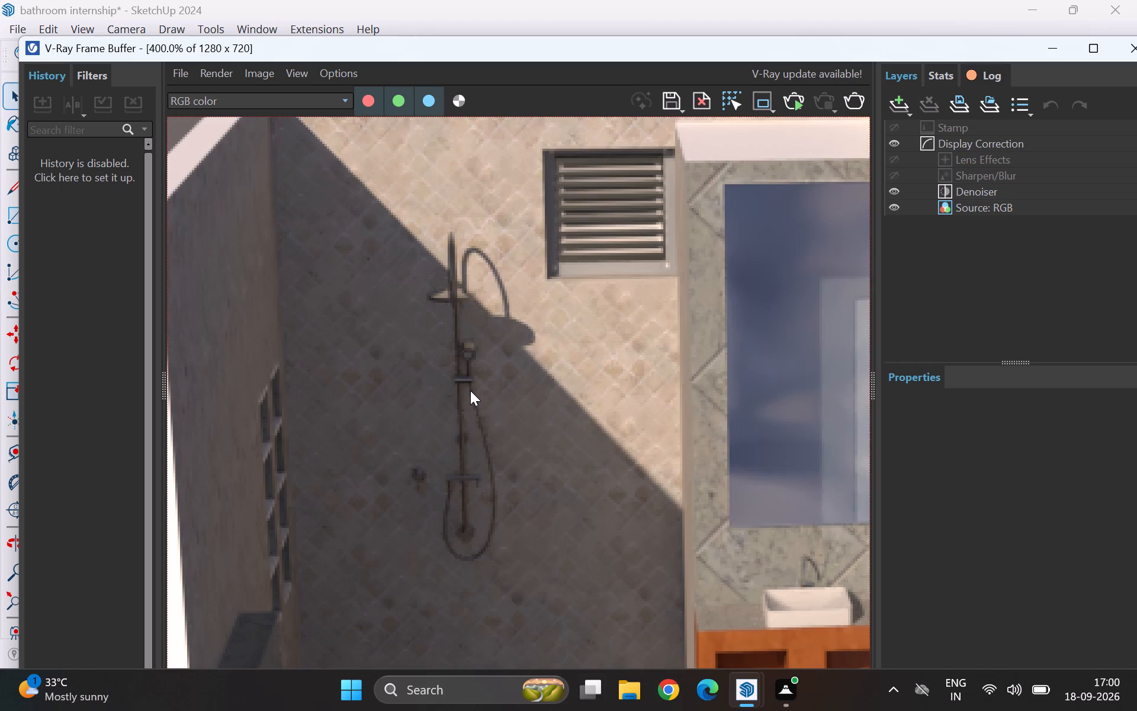
Review the bathroom render at several zoom levels, and close the V-Ray Frame Buffer and the V-Ray for SketchUp tools.
scroll(470, 392, "down", 1)
scroll(465, 338, "down", 2)
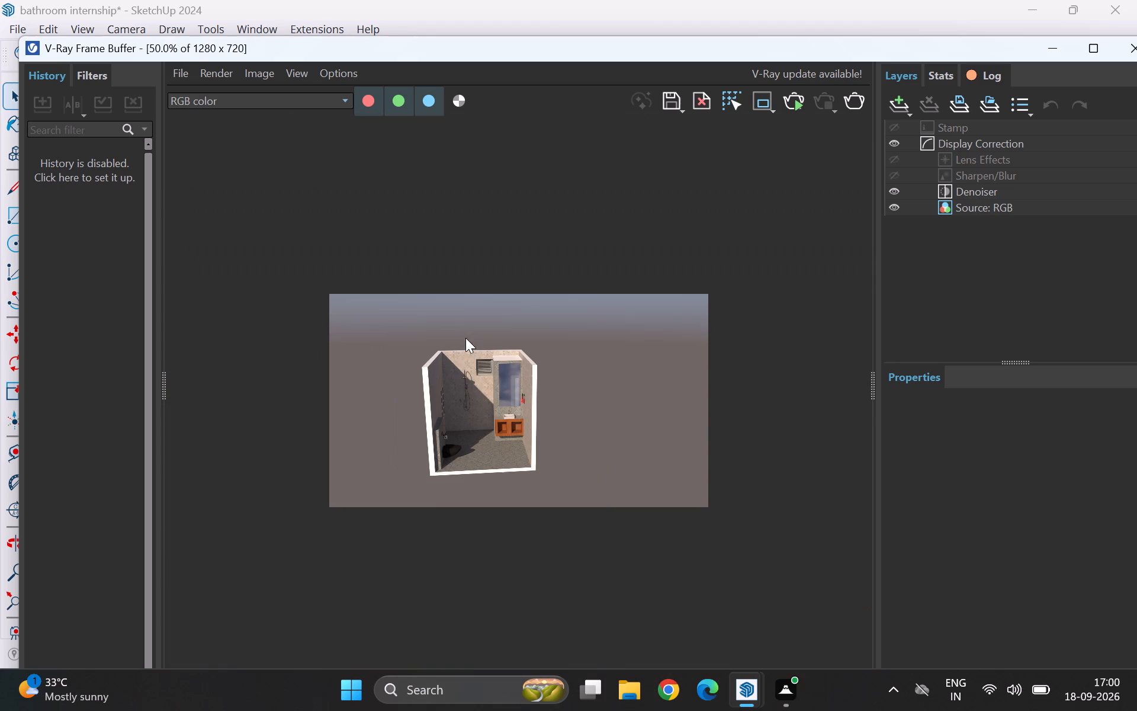
scroll(505, 380, "up", 2)
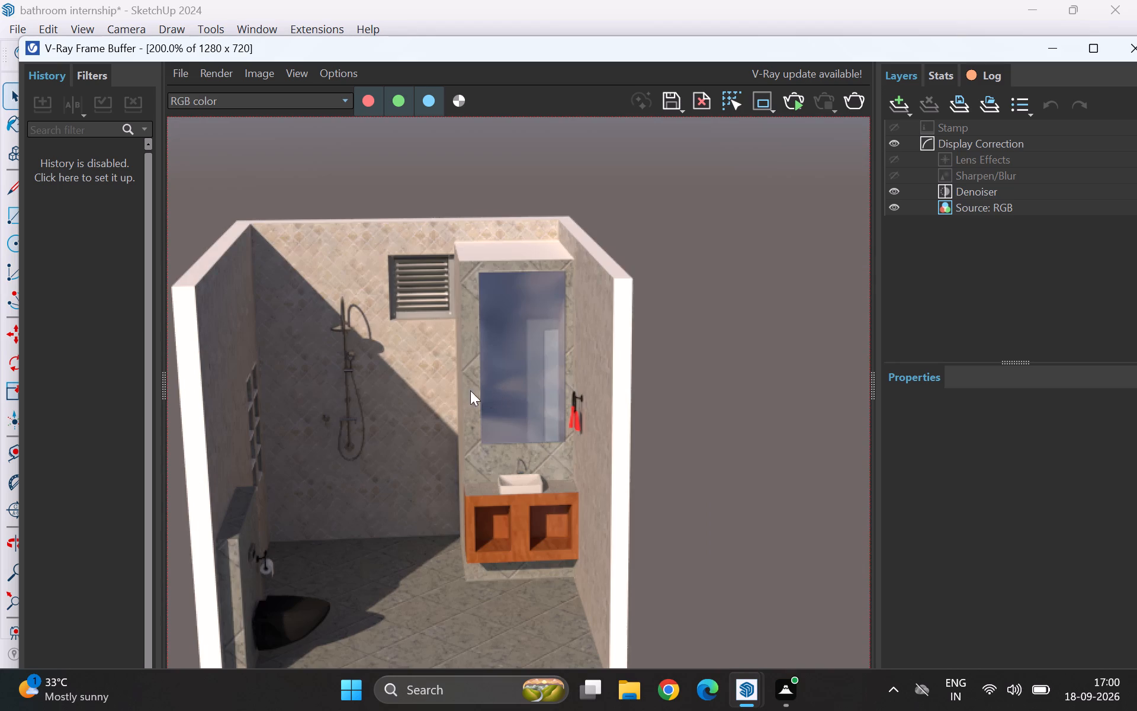
scroll(503, 369, "down", 1)
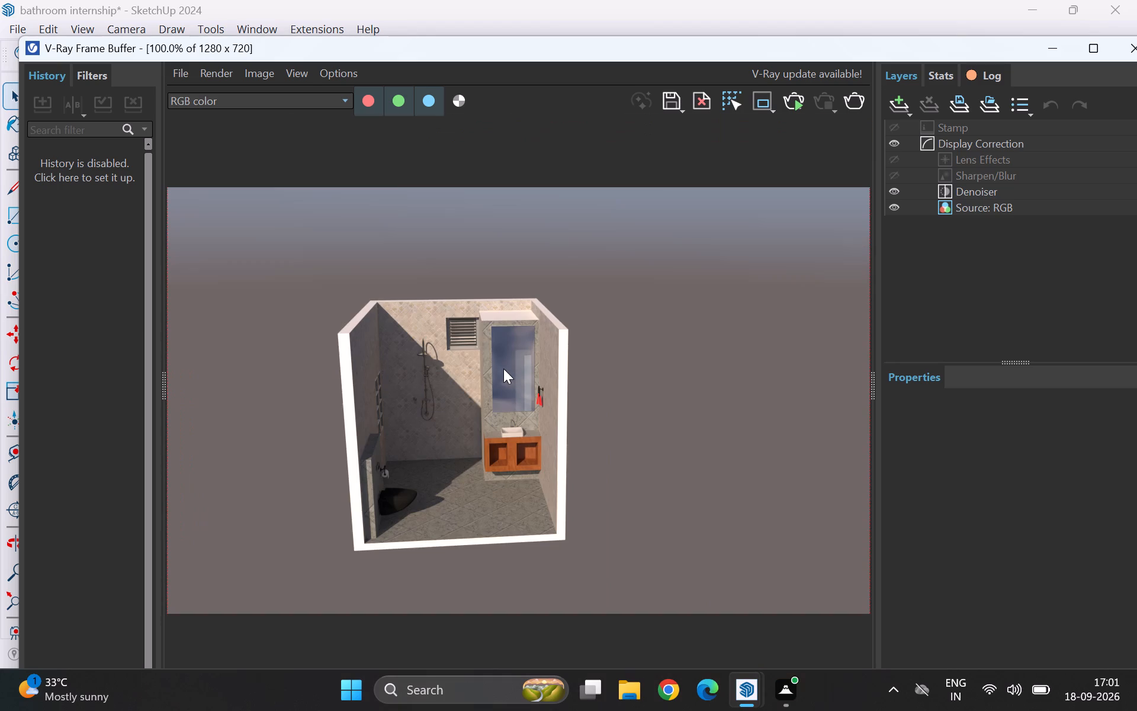
left_click(1135, 48)
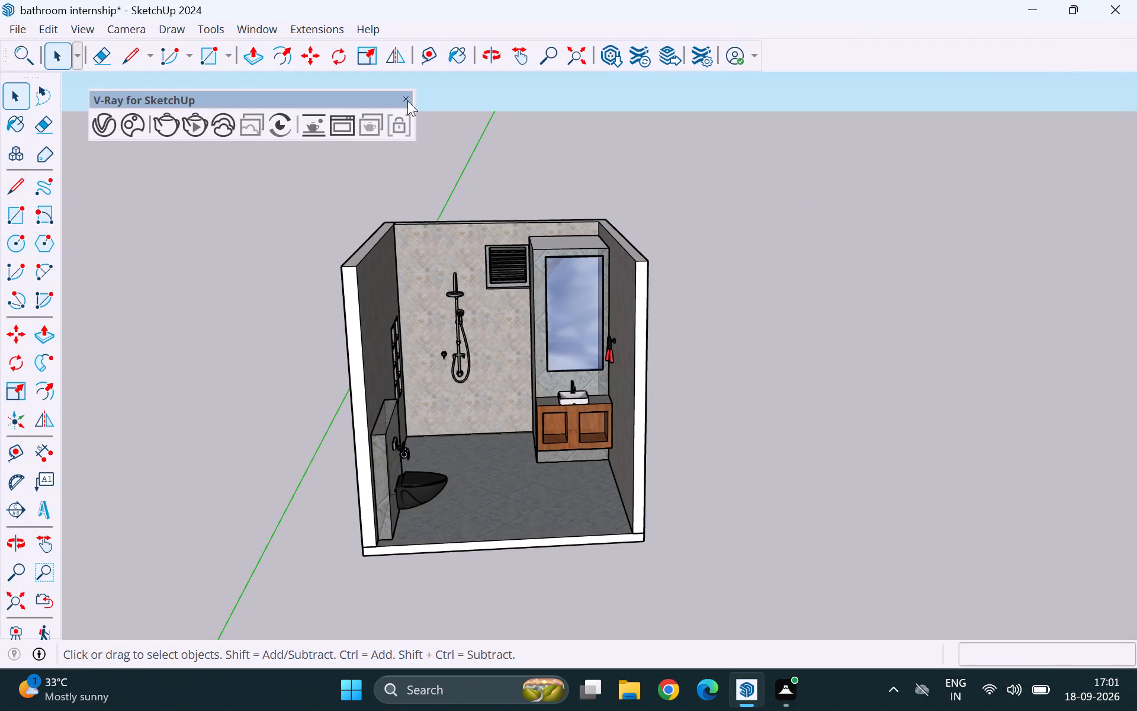
left_click(405, 99)
Examine the bathroom model from its open front and from both outer sides.
scroll(702, 534, "down", 2)
middle_click_drag(731, 525, 598, 529)
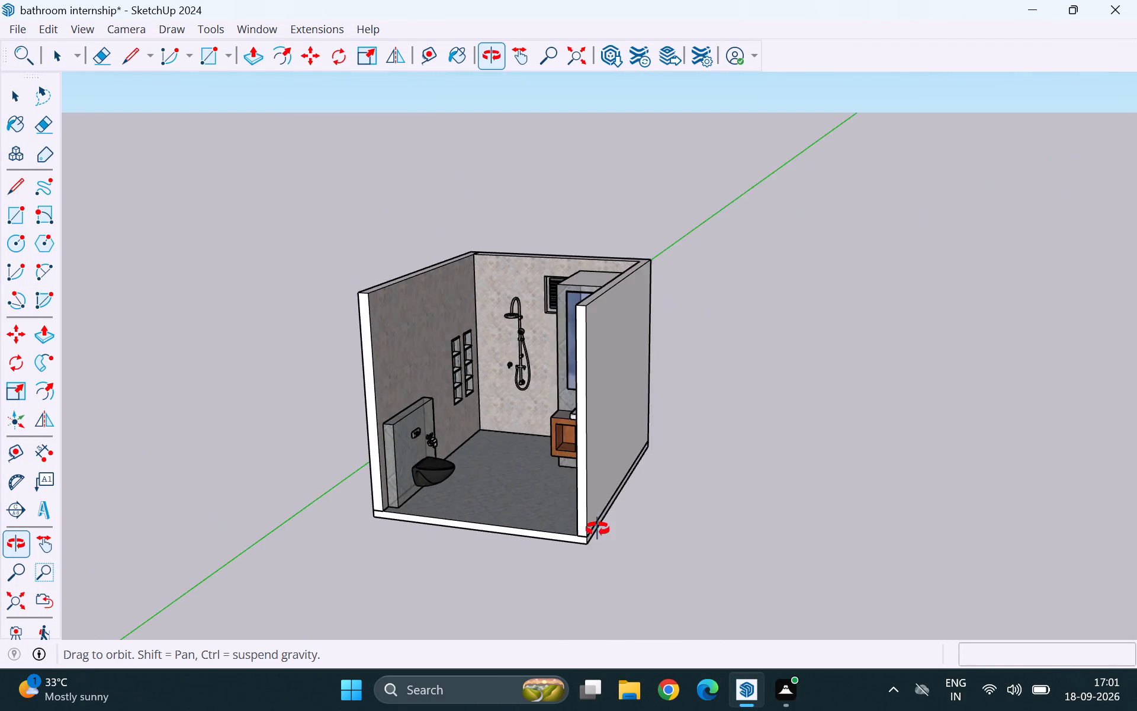
middle_click_drag(598, 529, 665, 527)
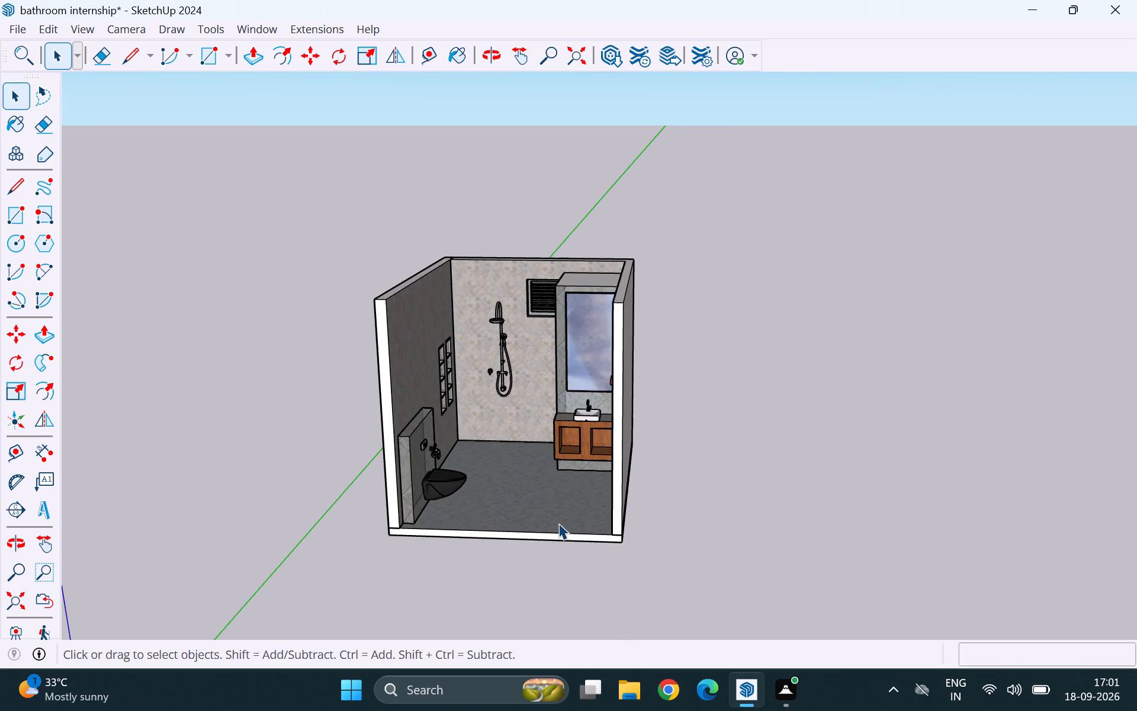
scroll(505, 360, "up", 4)
scroll(553, 408, "down", 4)
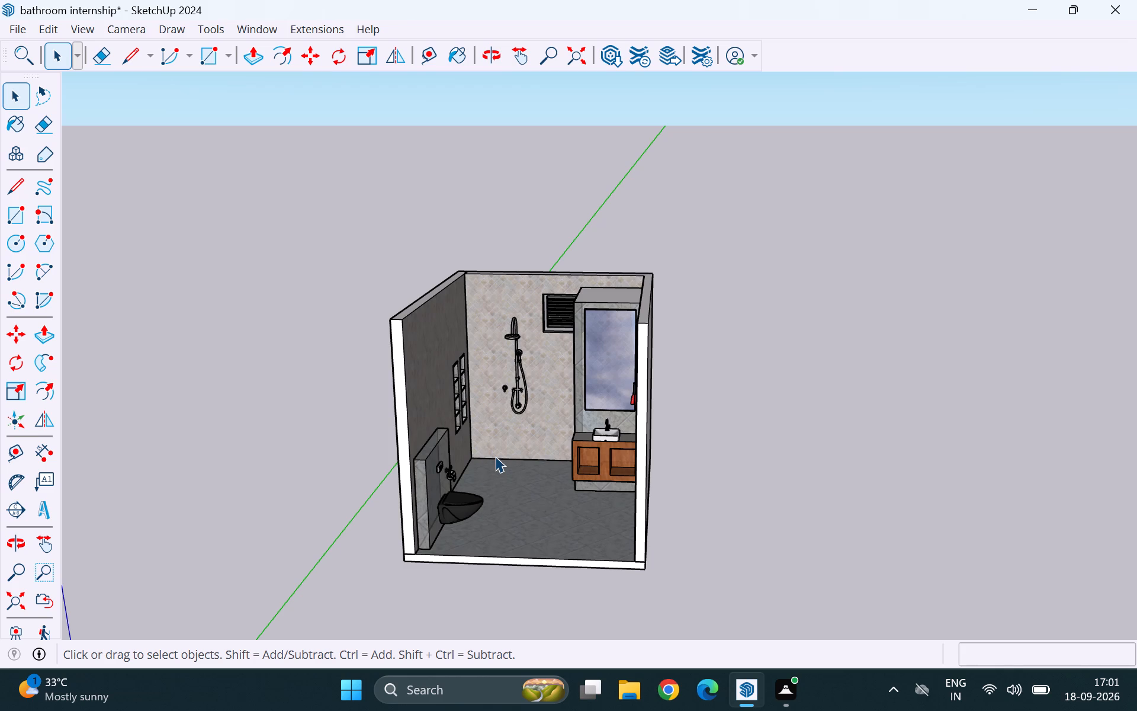
middle_click_drag(492, 466, 834, 466)
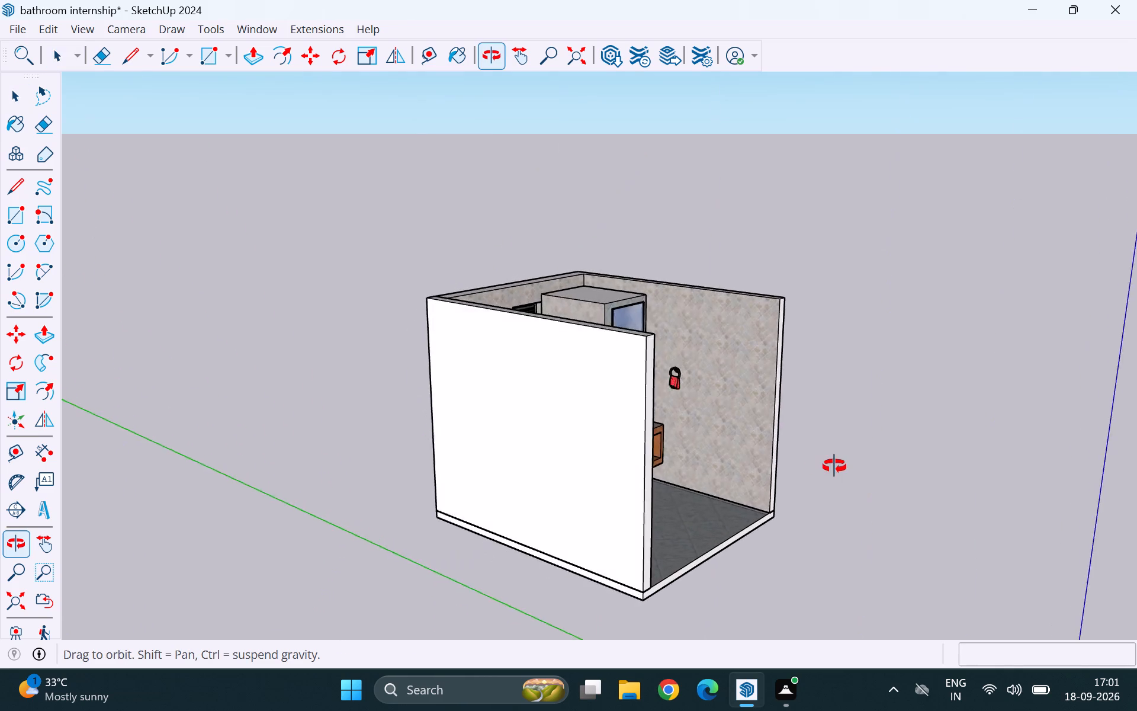
middle_click_drag(834, 466, 486, 510)
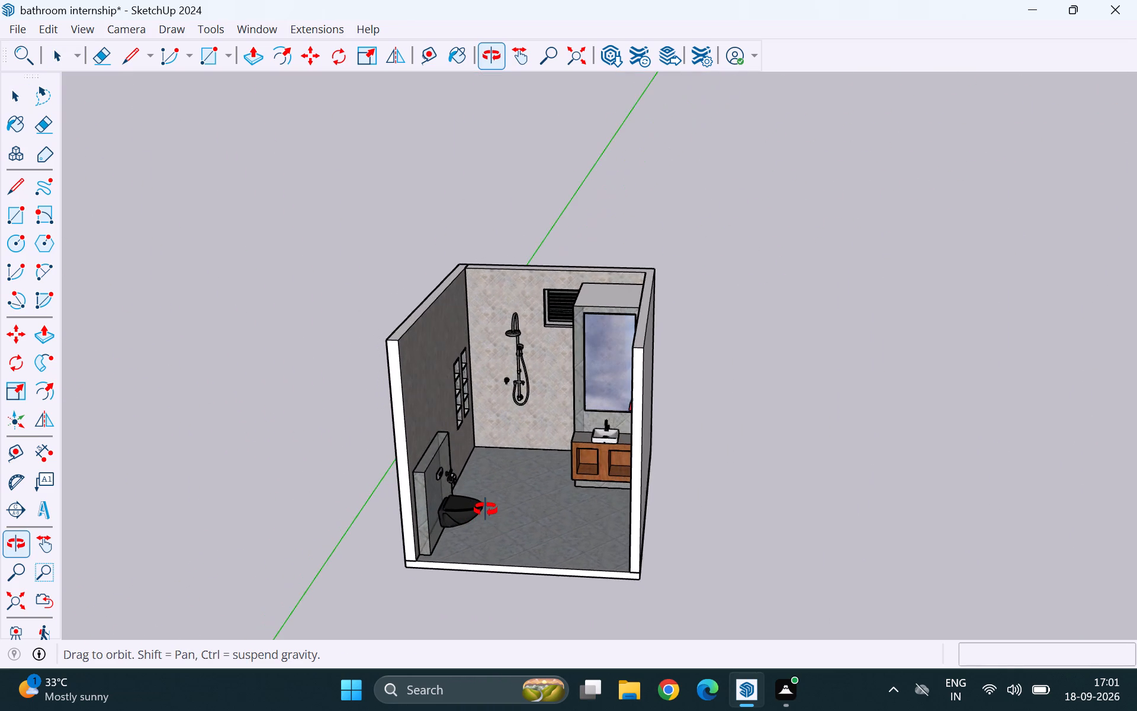
middle_click_drag(486, 510, 496, 510)
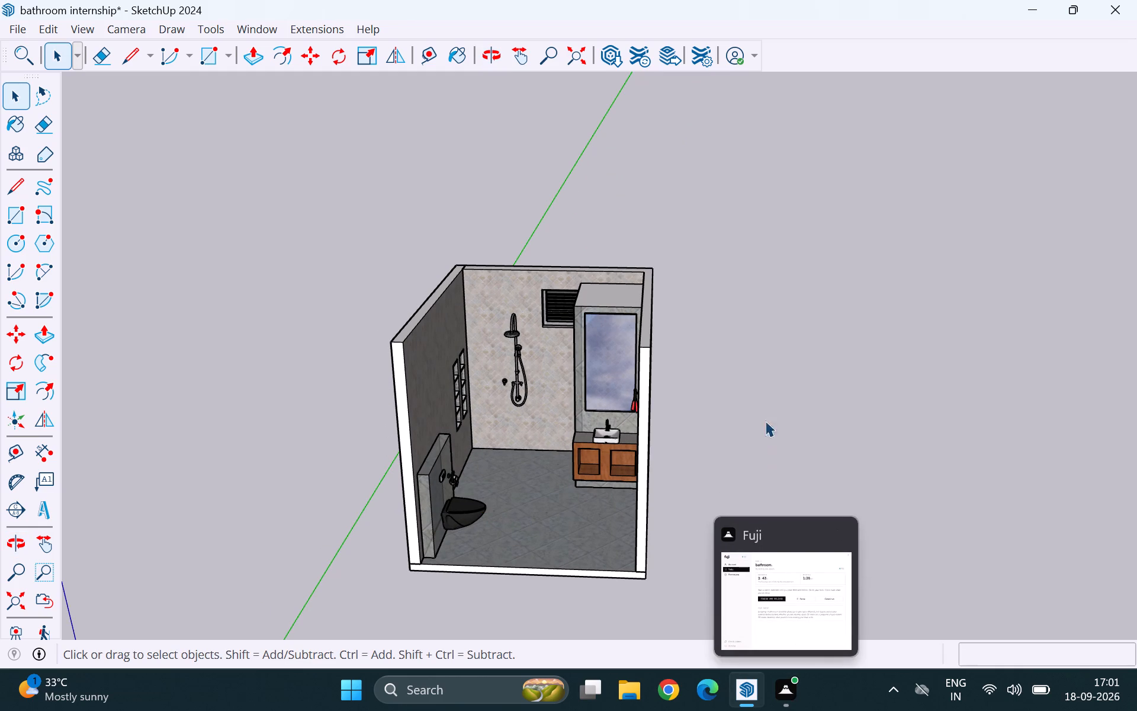
Save the bathroom model.
key("ctrl+s")
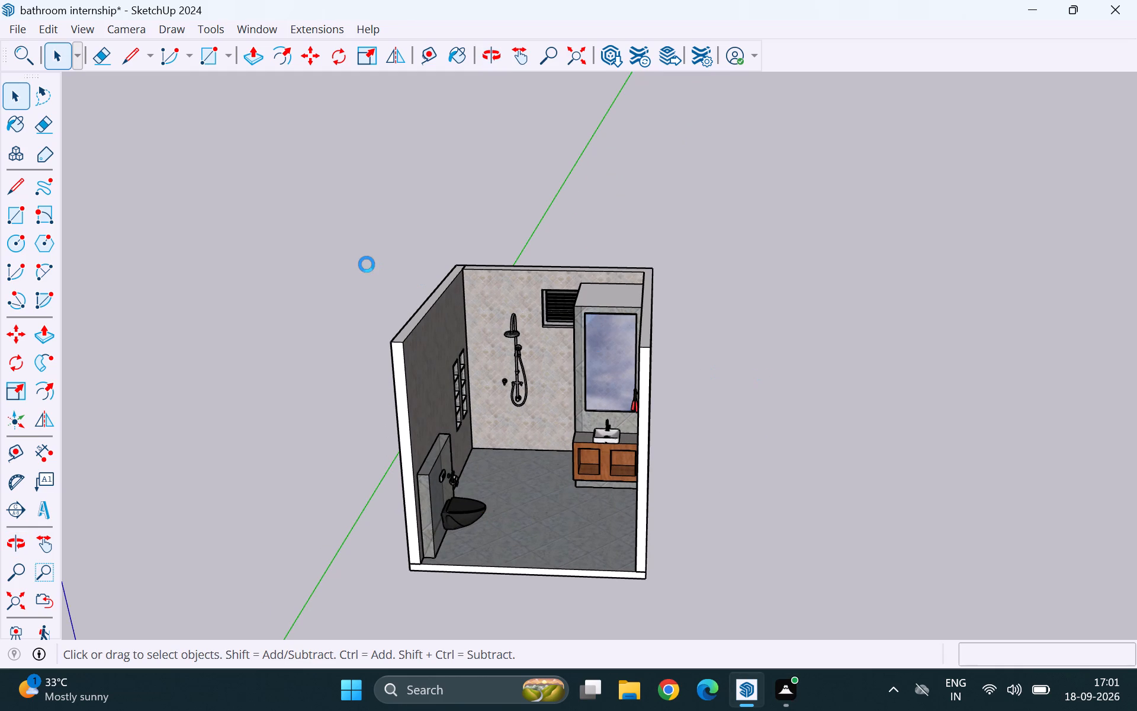
Examine the bathroom's open top, interior and floor slab from above, from the side and from the open front.
scroll(370, 290, "down", 8)
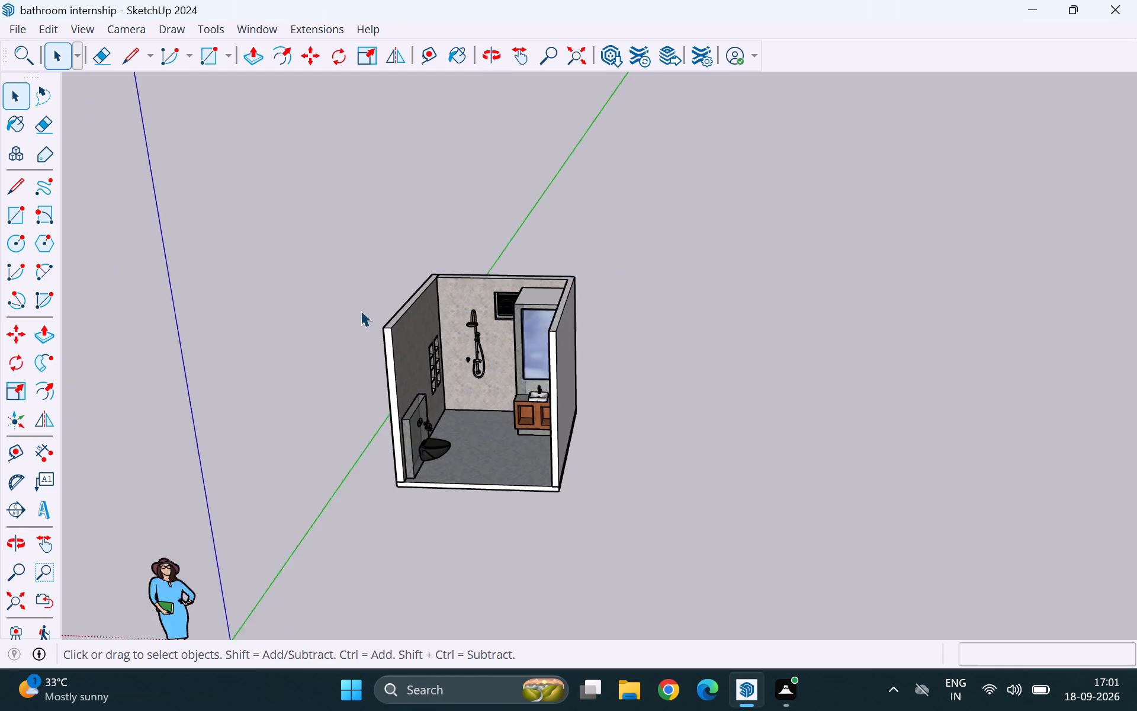
scroll(361, 310, "down", 6)
middle_click_drag(385, 341, 479, 483)
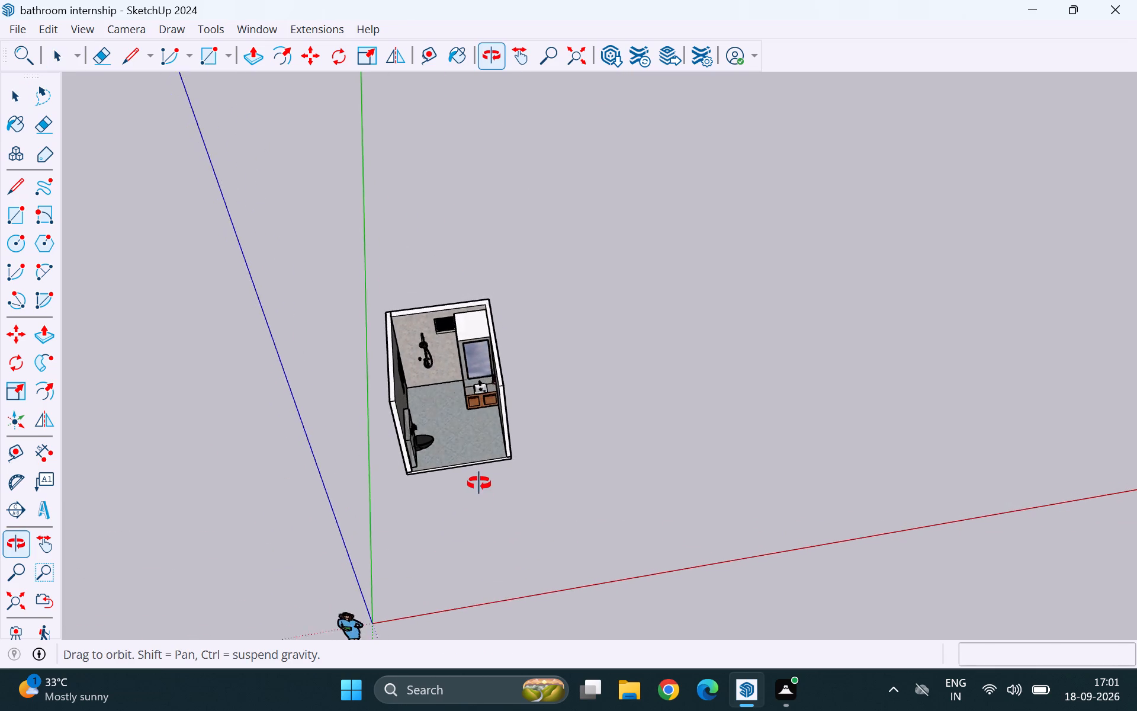
middle_click_drag(479, 483, 478, 401)
middle_click(477, 396)
scroll(473, 432, "up", 10)
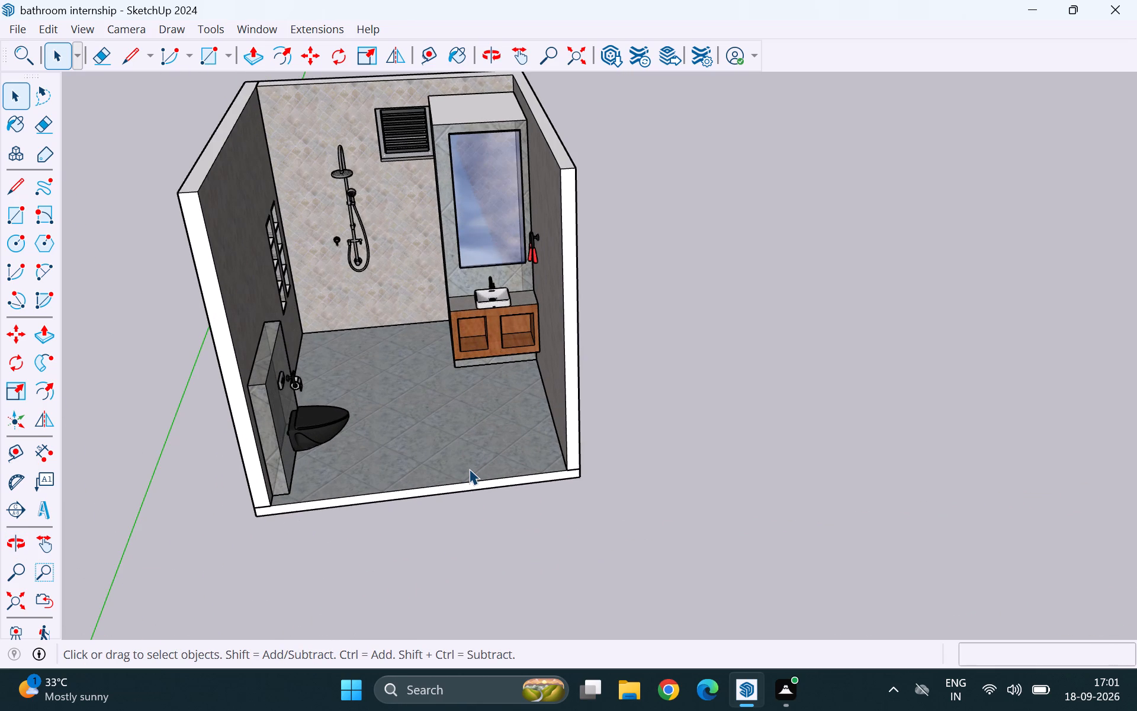
double_click(469, 469)
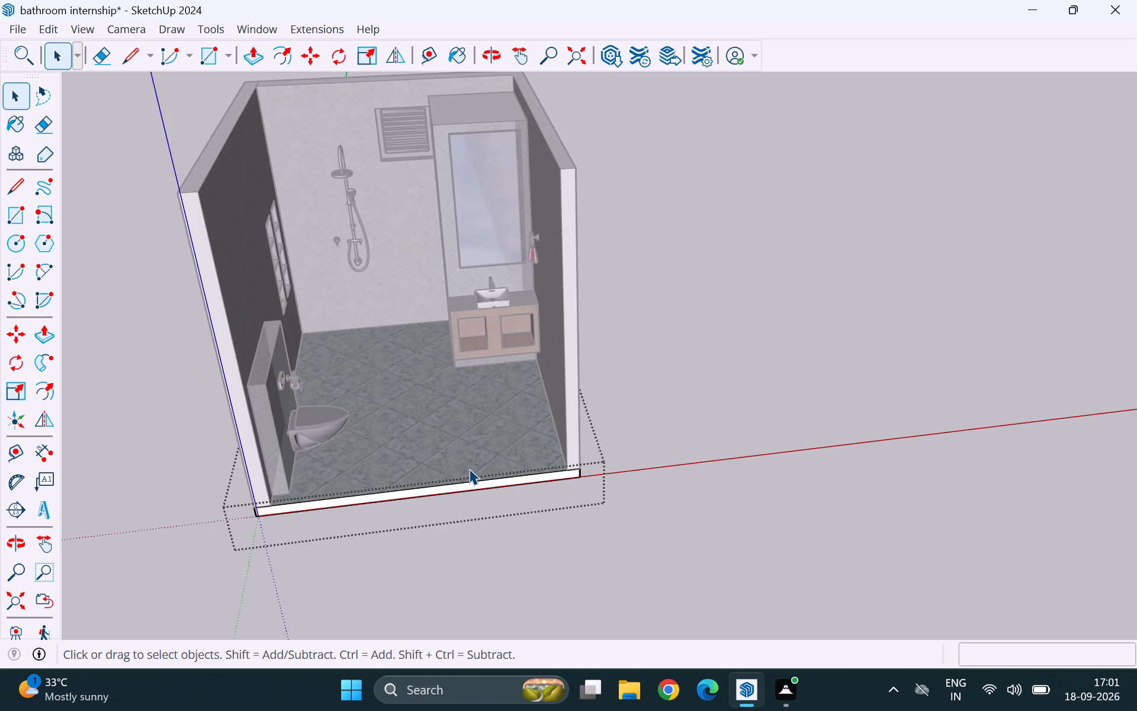
left_click(724, 440)
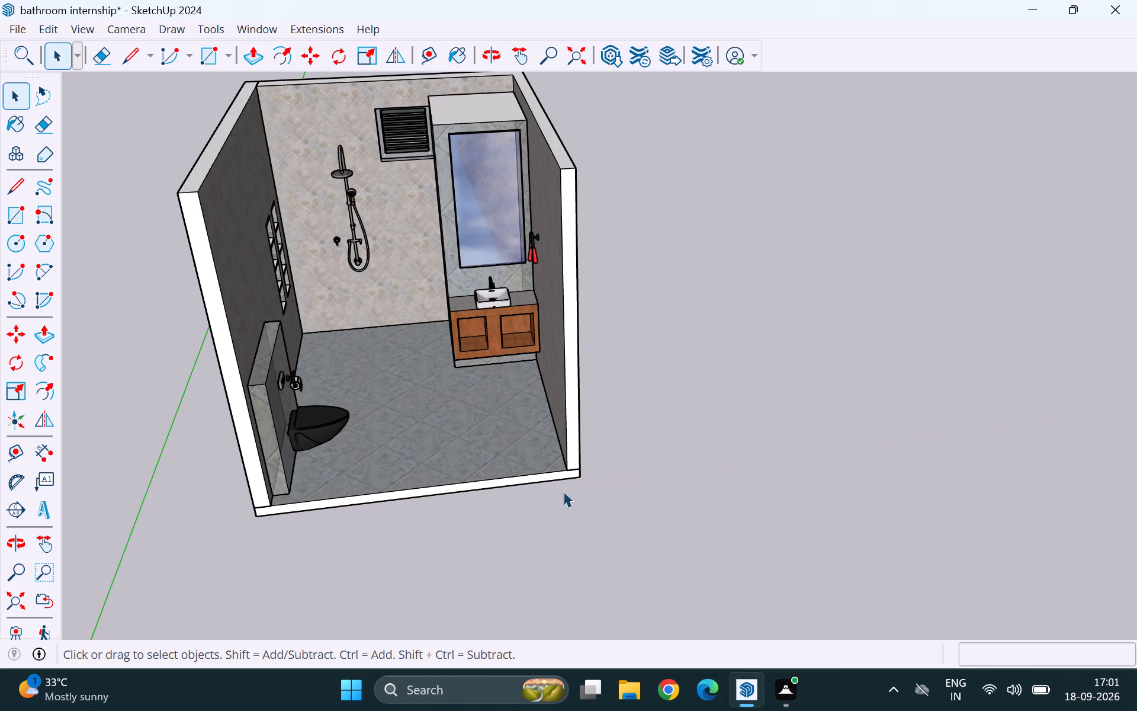
scroll(561, 520, "down", 9)
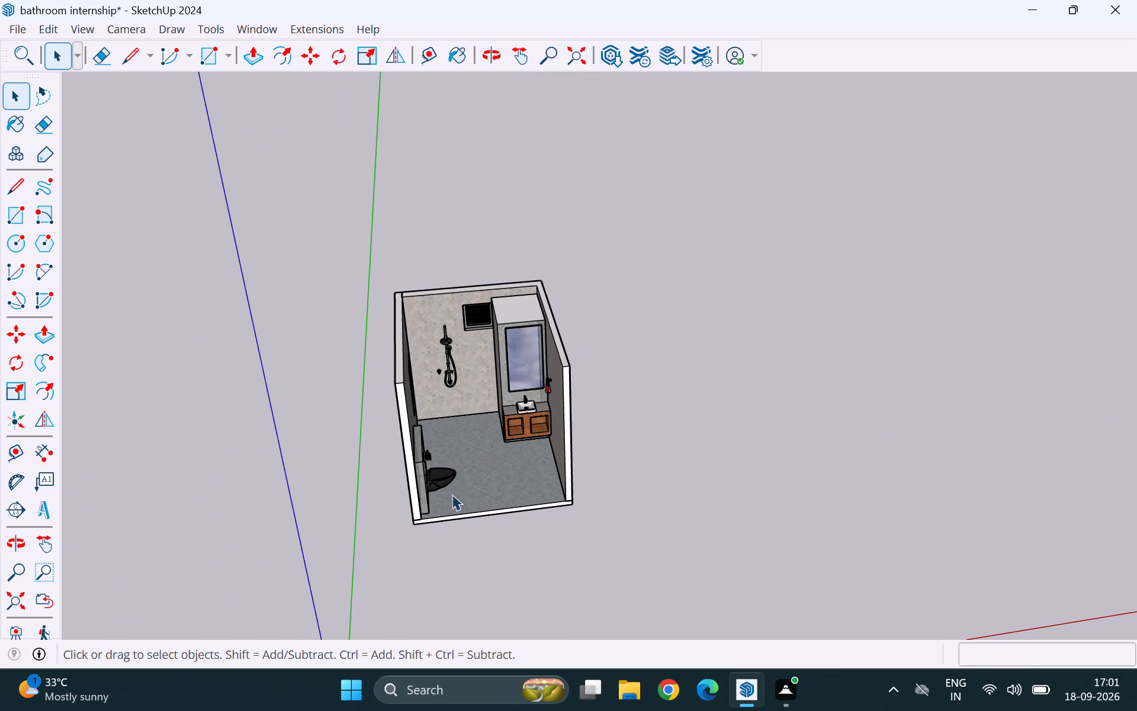
middle_click_drag(438, 507, 608, 410)
middle_click(611, 410)
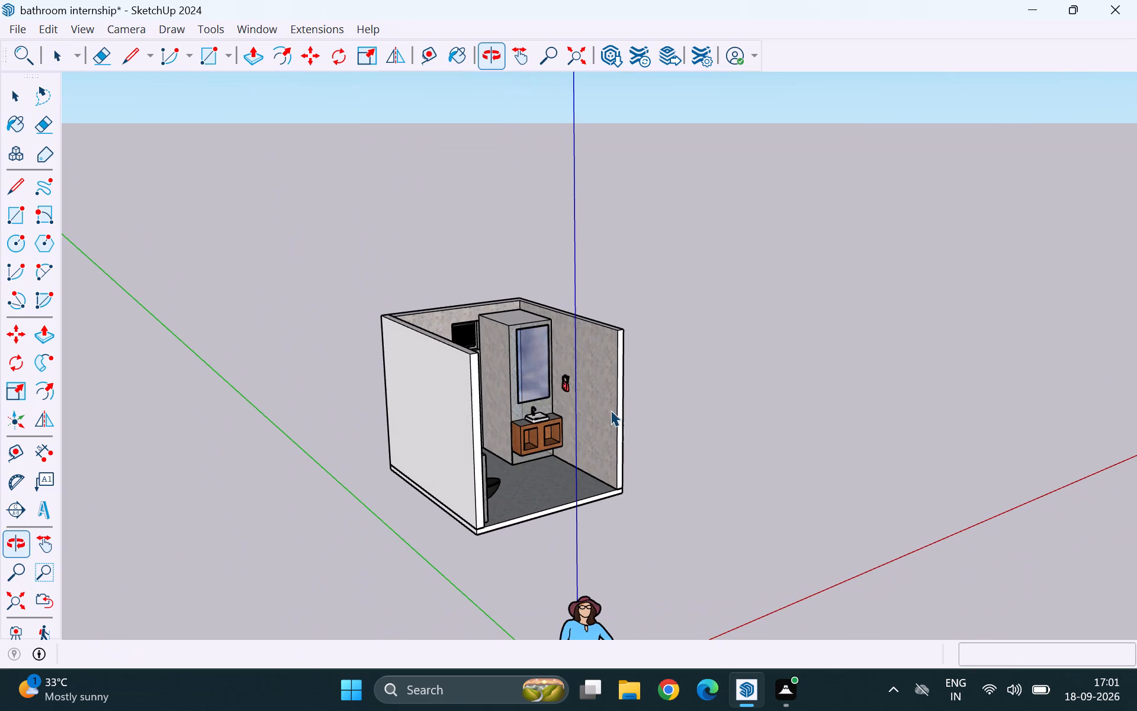
middle_click_drag(500, 414, 477, 417)
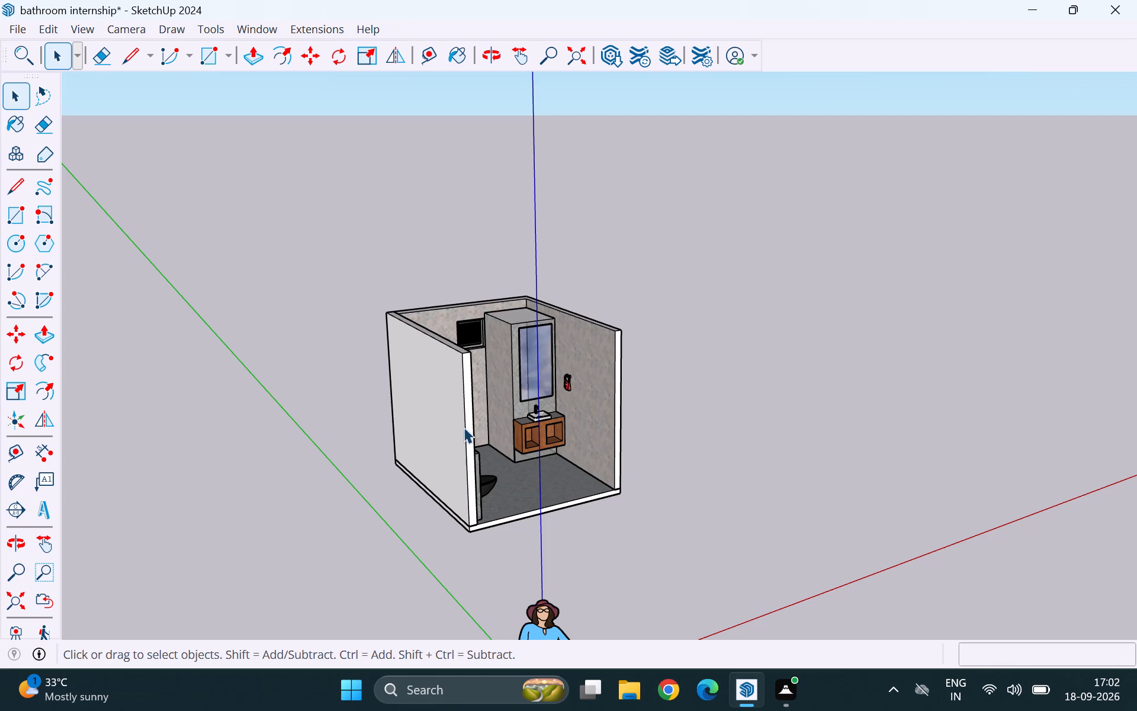
scroll(460, 412, "down", 1)
middle_click_drag(629, 482, 444, 531)
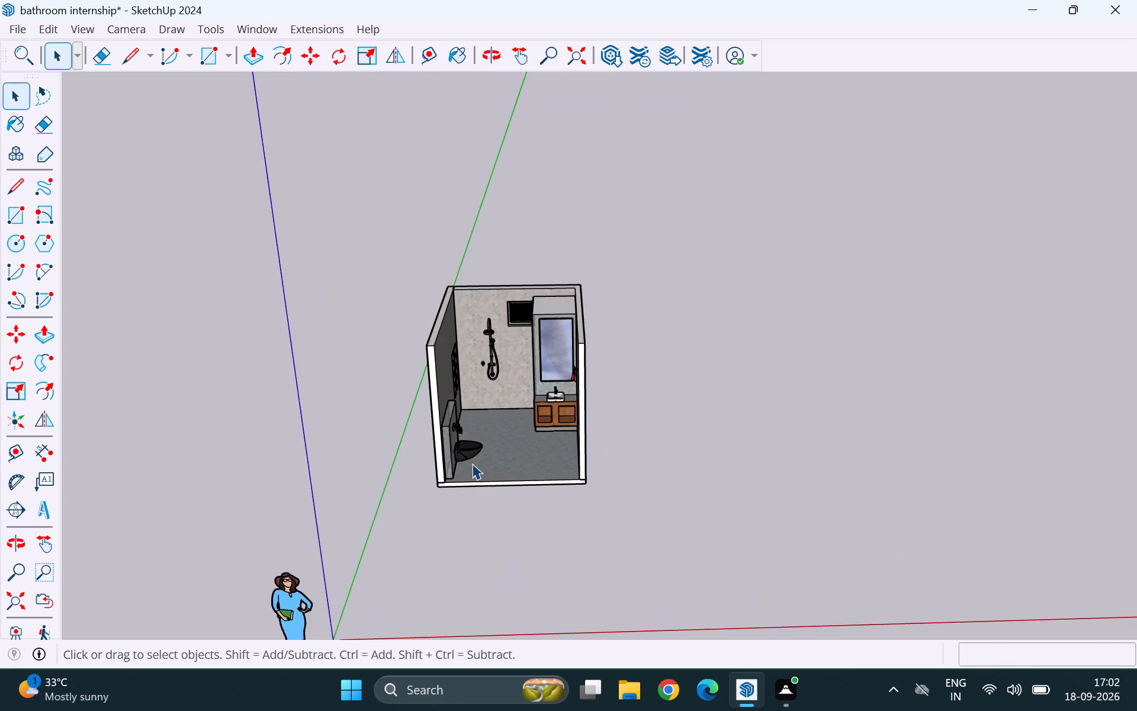
scroll(473, 440, "up", 6)
scroll(431, 532, "up", 4)
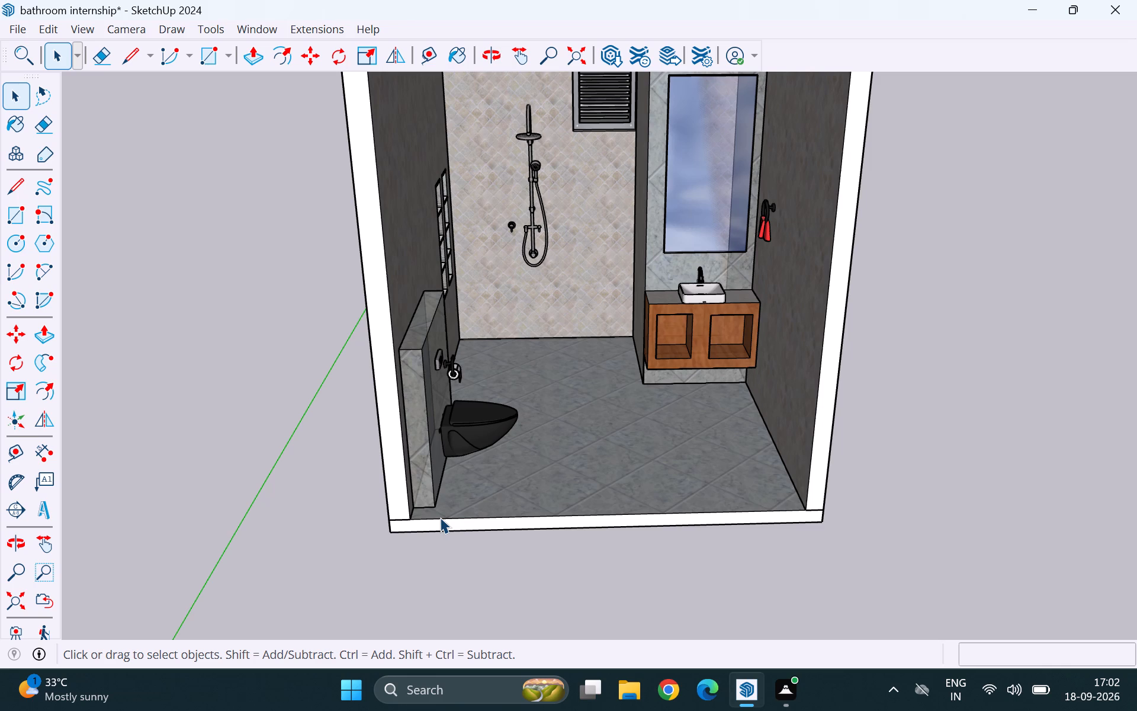
scroll(416, 571, "down", 5)
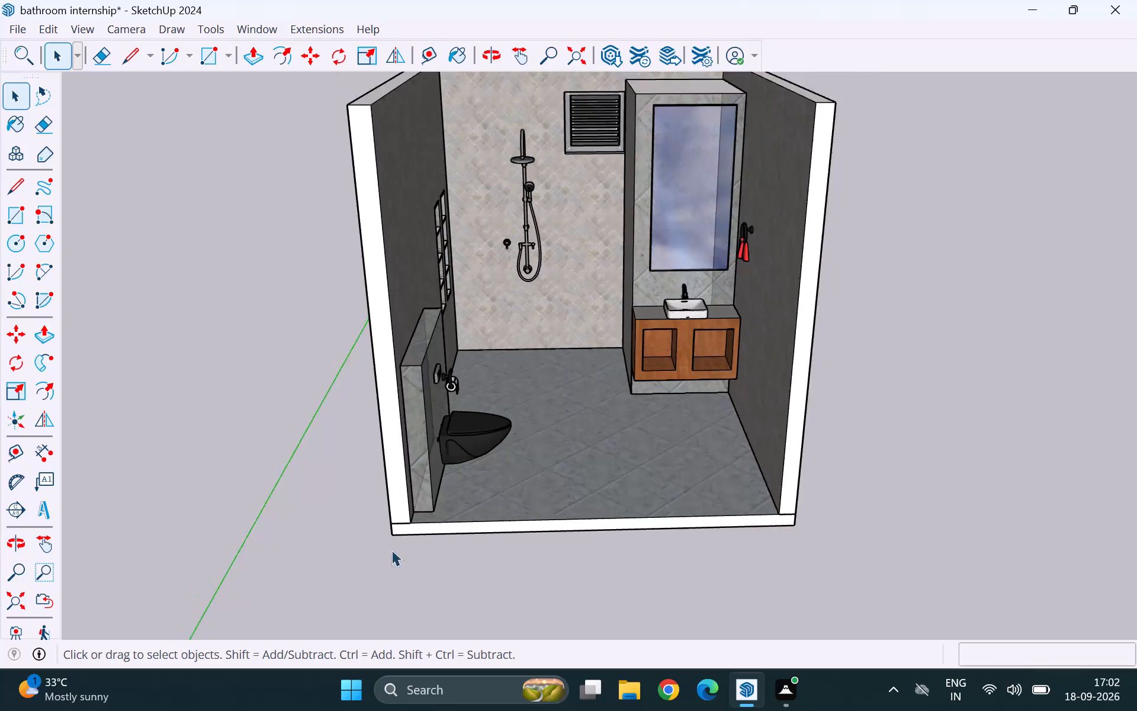
Copy the floor slab 10' 4" straight up from its front corner onto the wall tops as a ceiling.
scroll(407, 529, "down", 2)
middle_click_drag(389, 558, 500, 552)
scroll(498, 548, "up", 10)
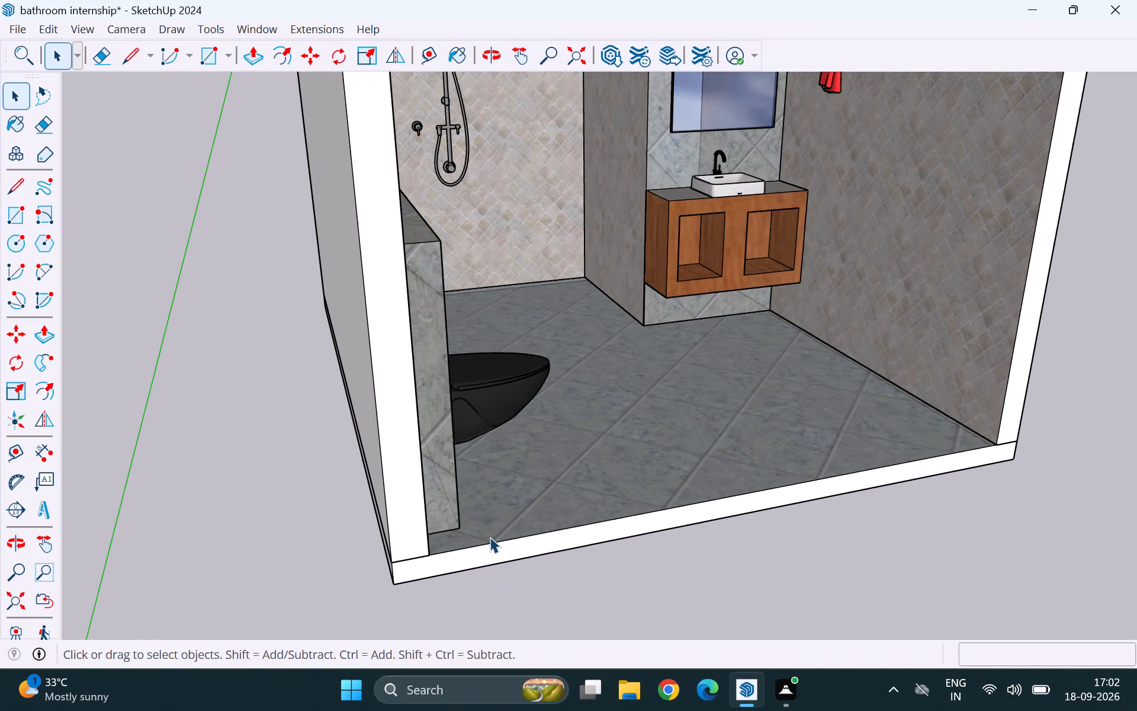
left_click(487, 548)
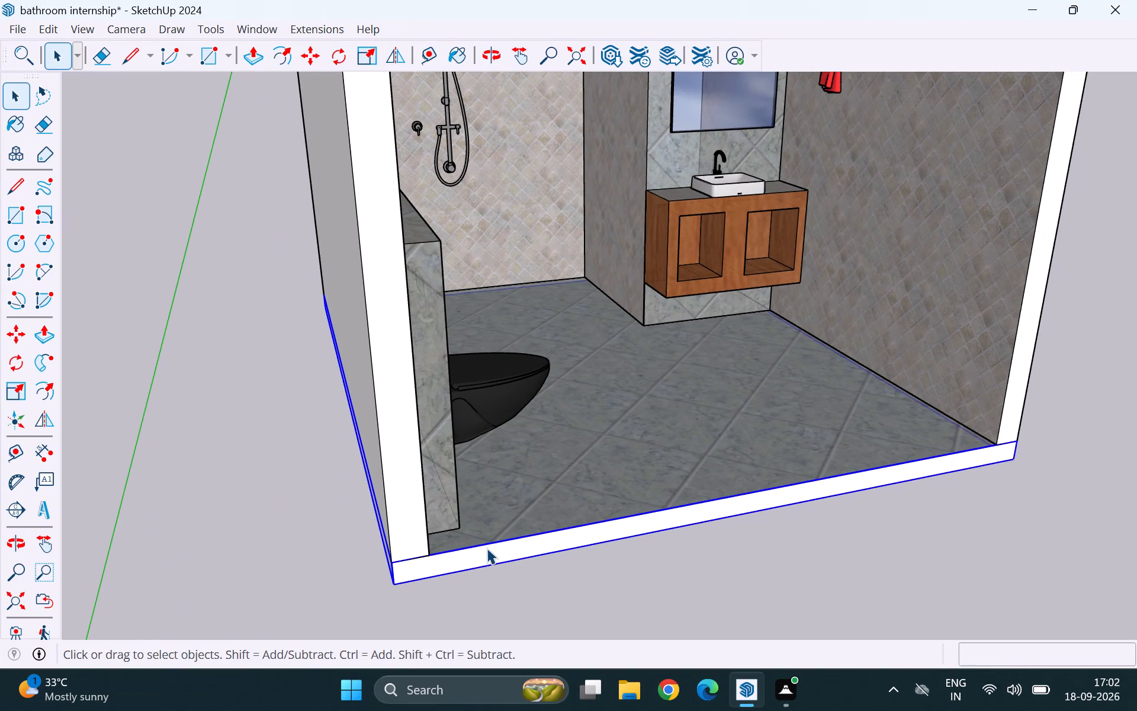
key("m")
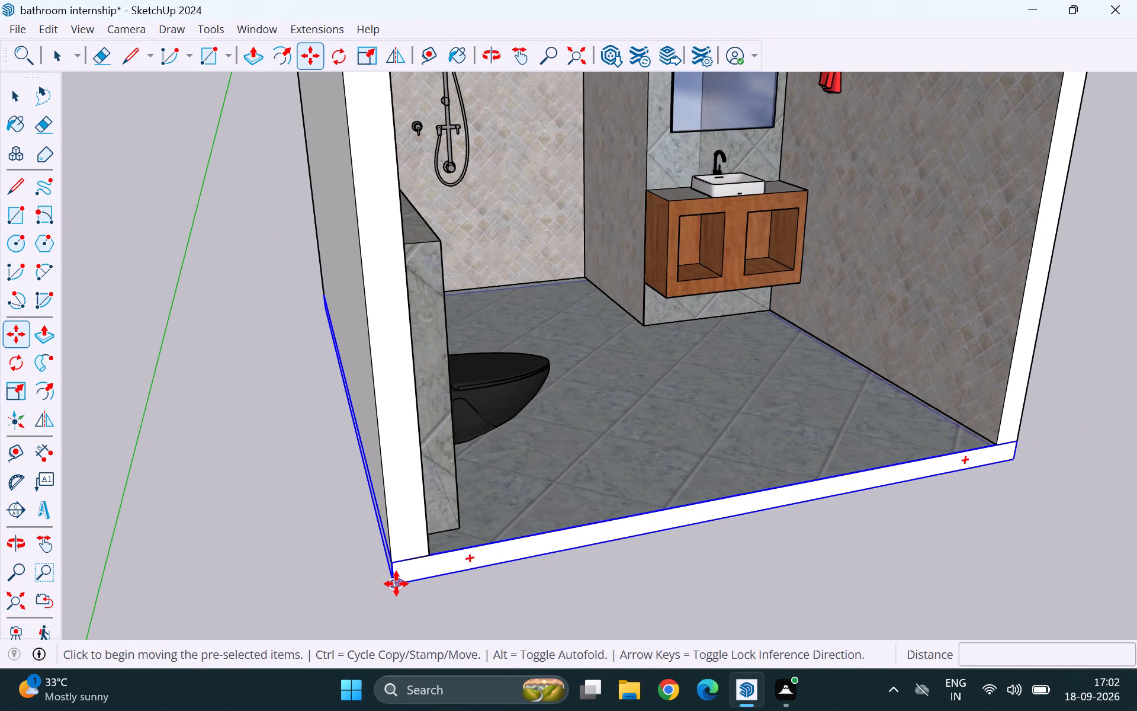
left_click(396, 584)
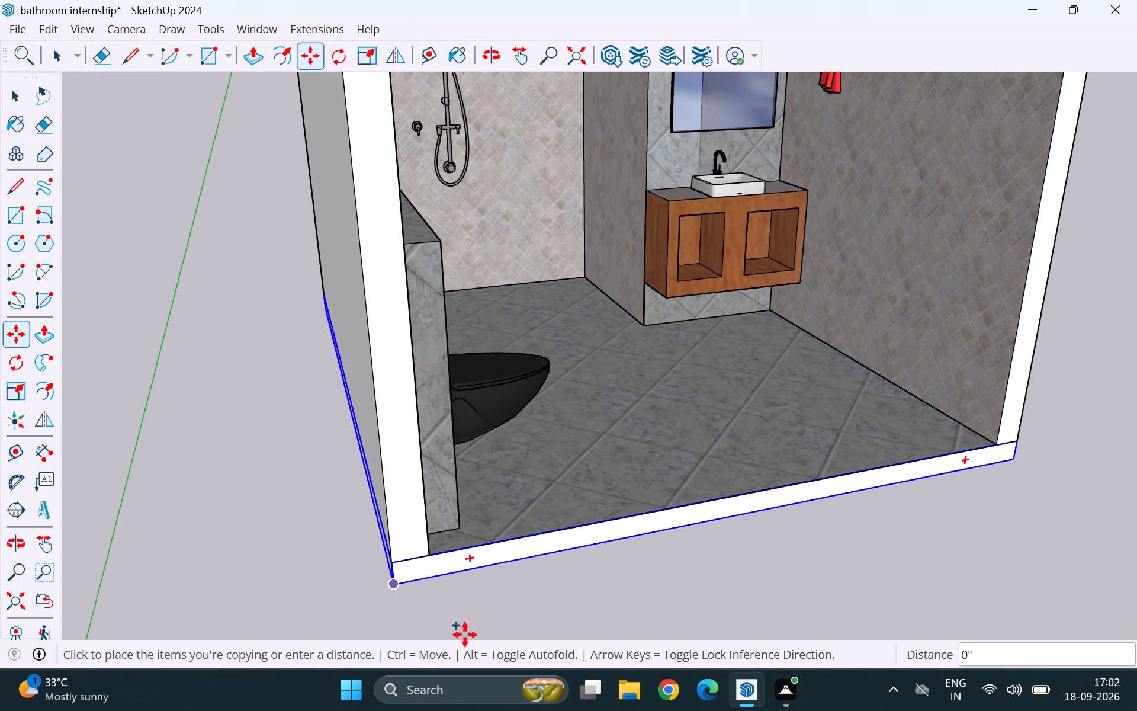
scroll(468, 643, "down", 8)
scroll(477, 618, "down", 16)
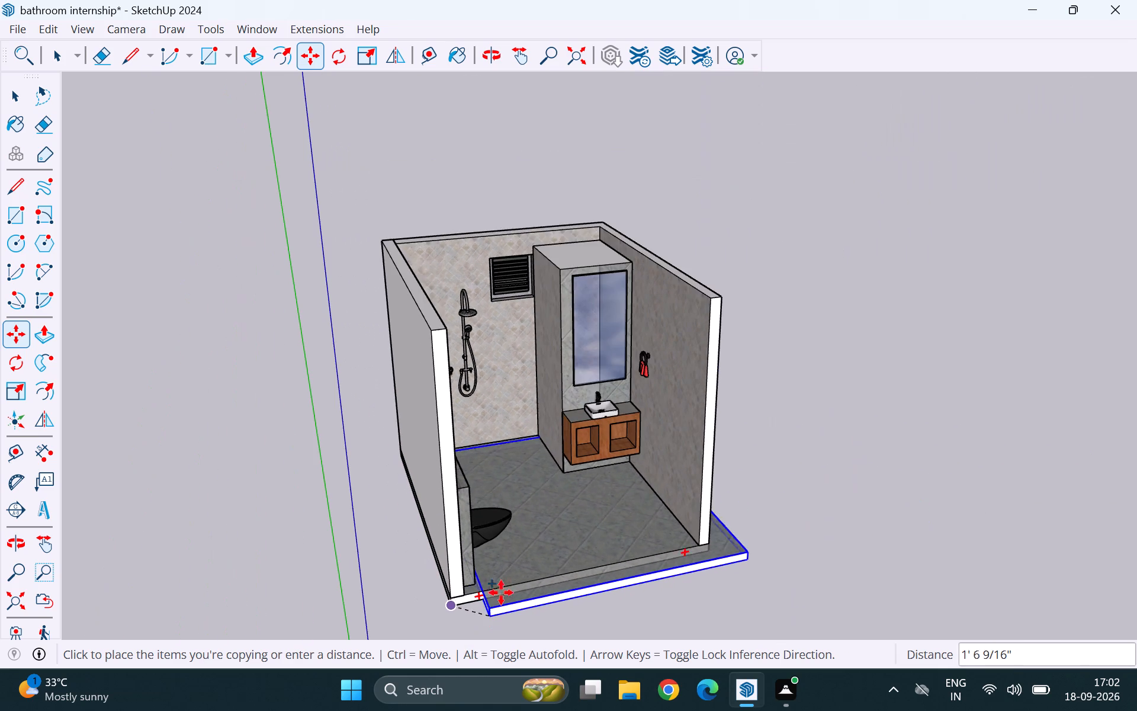
scroll(435, 336, "up", 17)
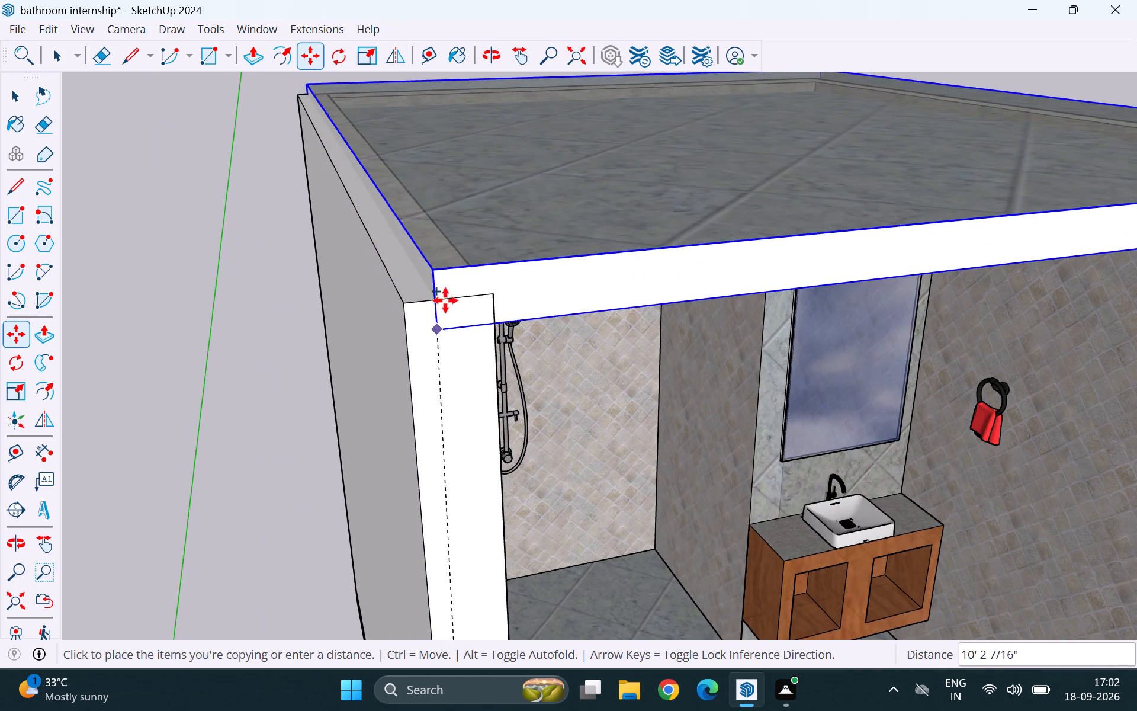
left_click(407, 297)
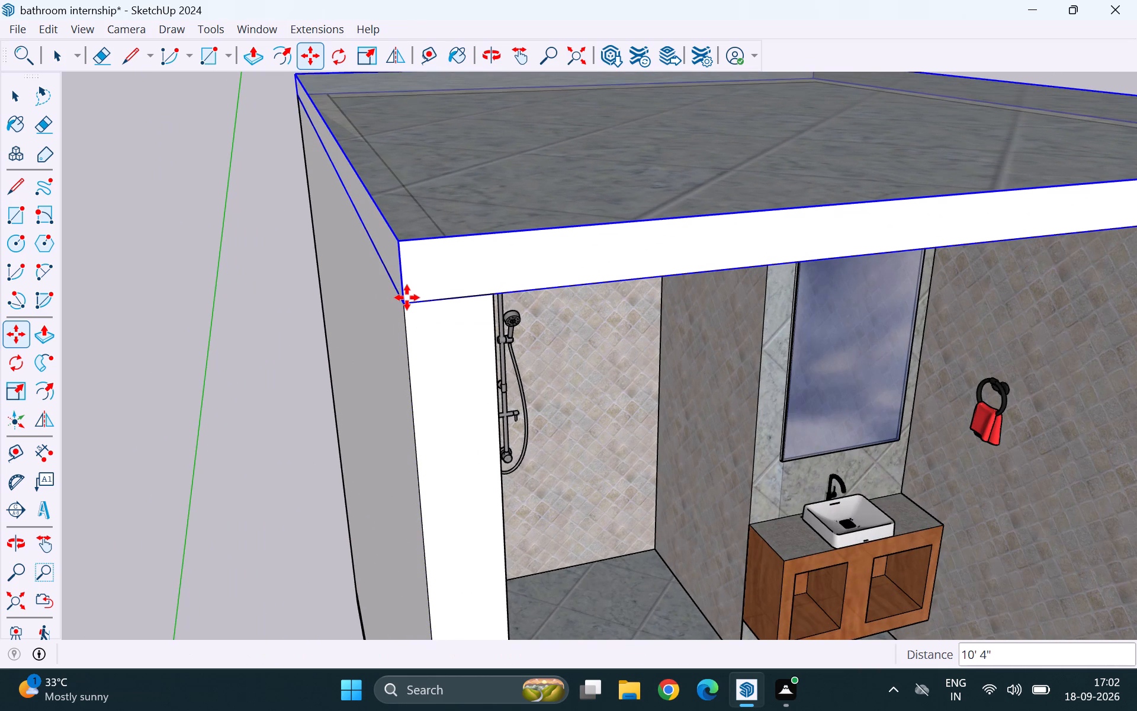
key("space")
left_click(269, 312)
Open the copied ceiling slab for editing, seen from above.
scroll(269, 323, "down", 11)
middle_click_drag(483, 338, 474, 409)
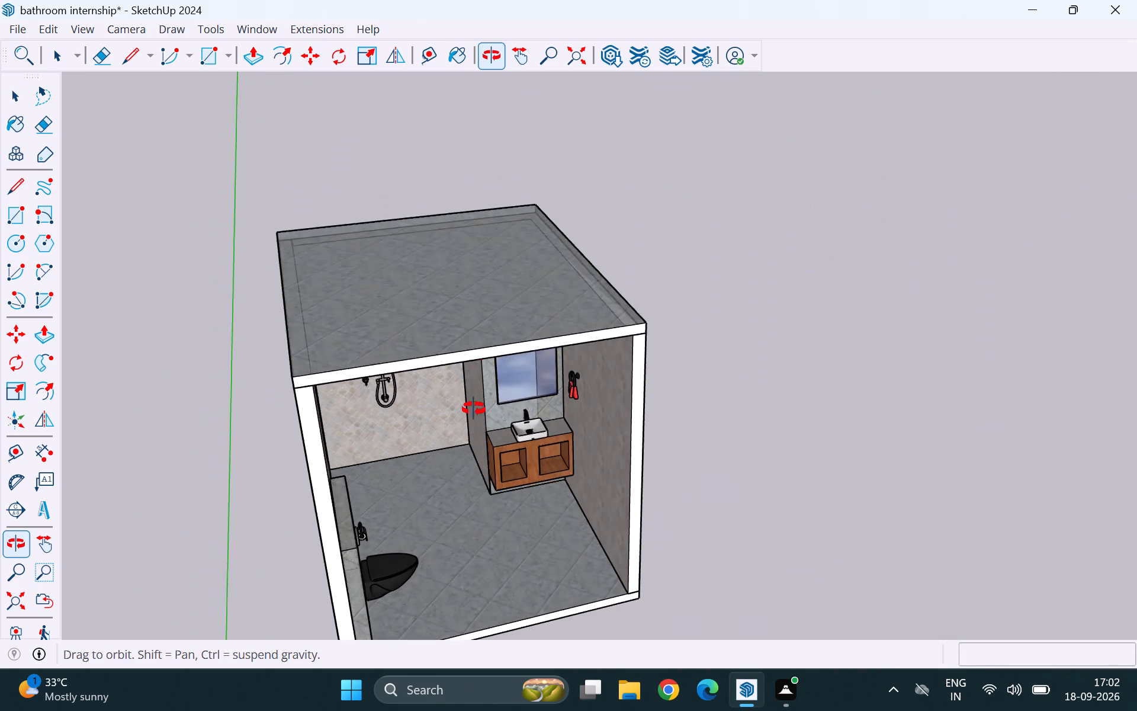
middle_click_drag(474, 409, 458, 478)
double_click(429, 386)
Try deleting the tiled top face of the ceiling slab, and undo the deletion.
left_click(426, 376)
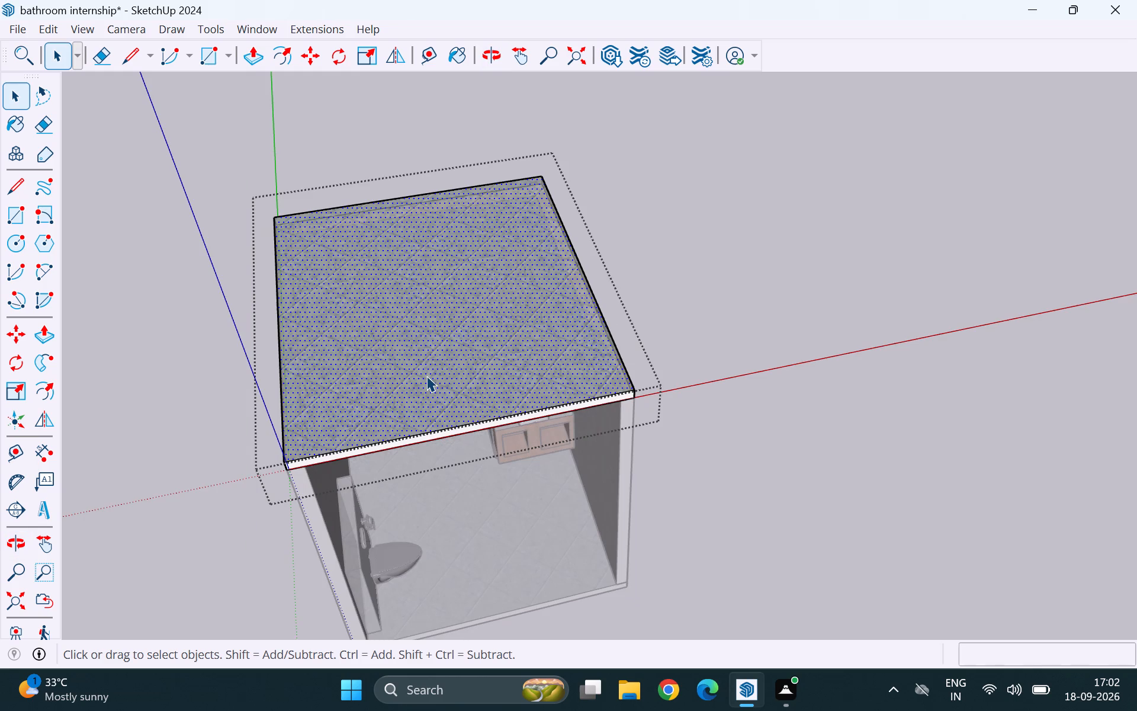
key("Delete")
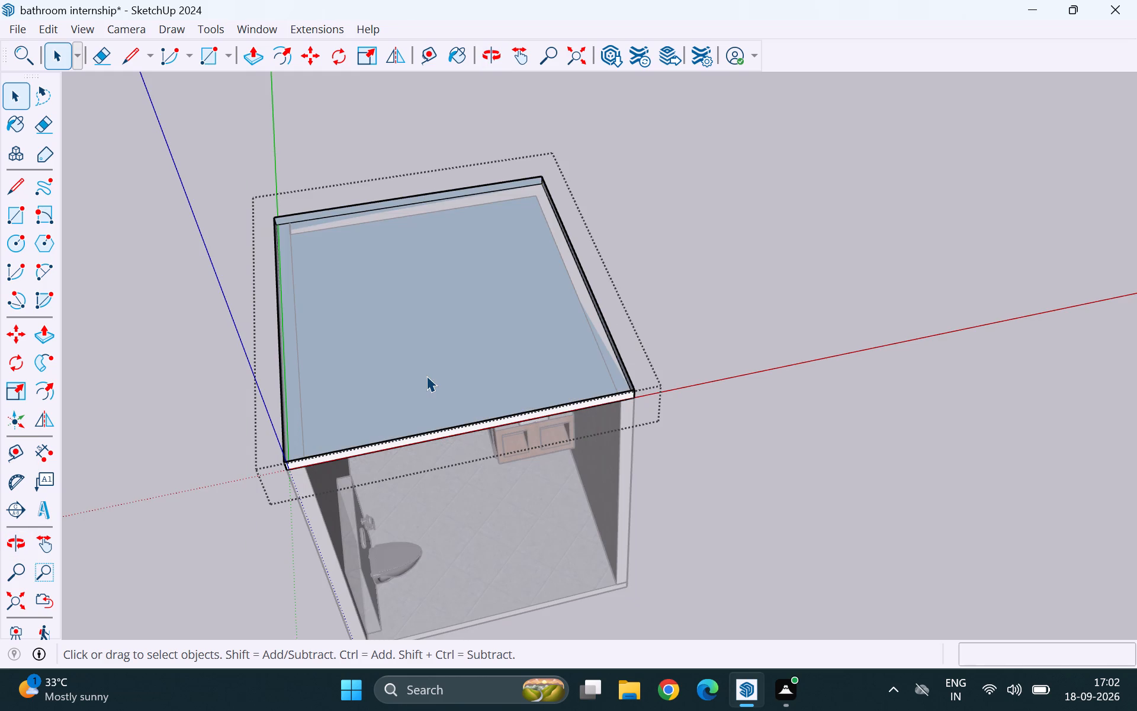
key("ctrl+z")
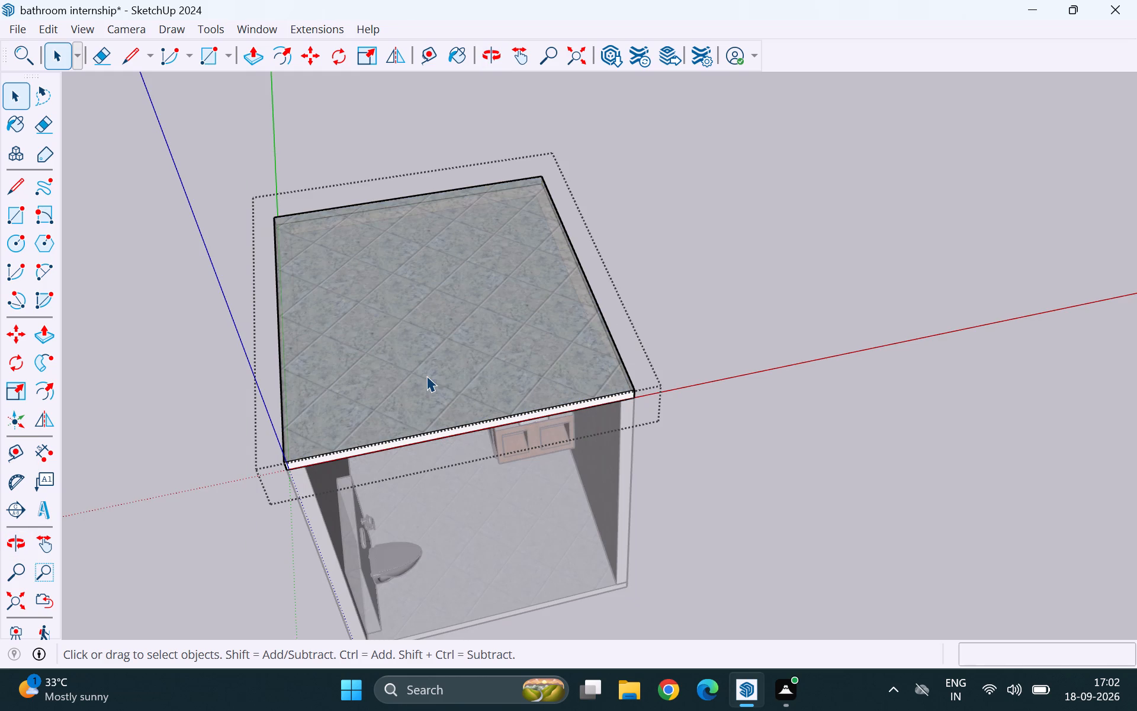
Sample the Default material from the ceiling slab's front edge, apply it to the tiled top face, and close the slab for editing.
key("b")
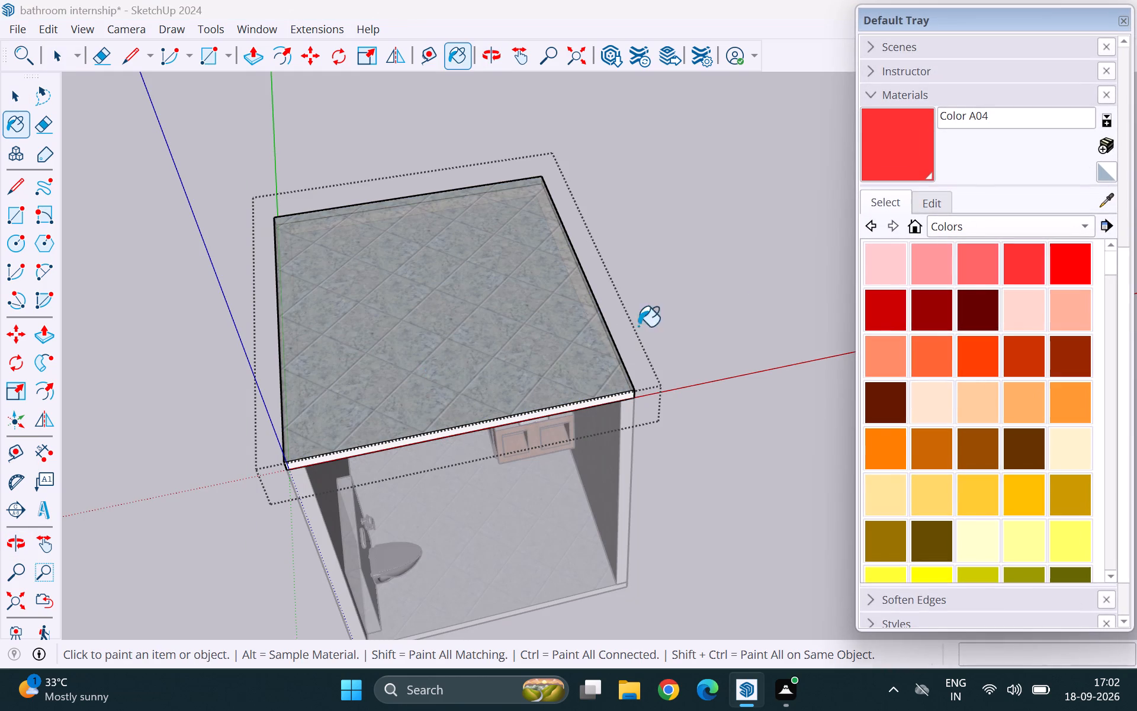
left_click(1104, 203)
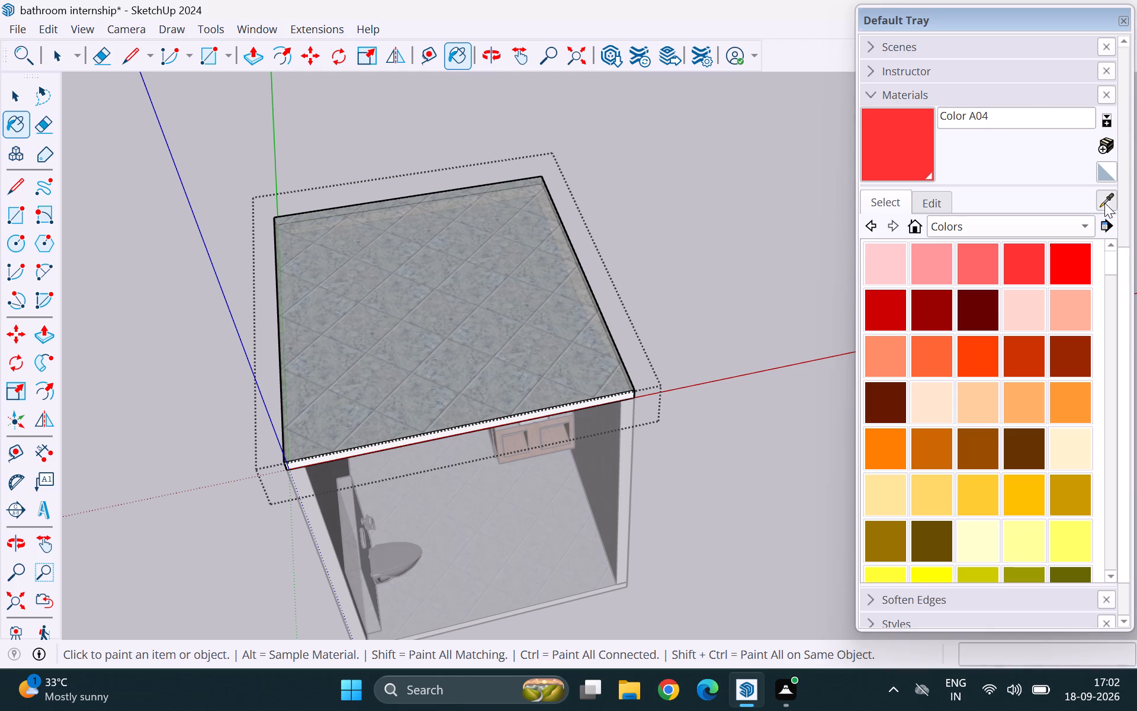
scroll(582, 417, "up", 13)
left_click(614, 320)
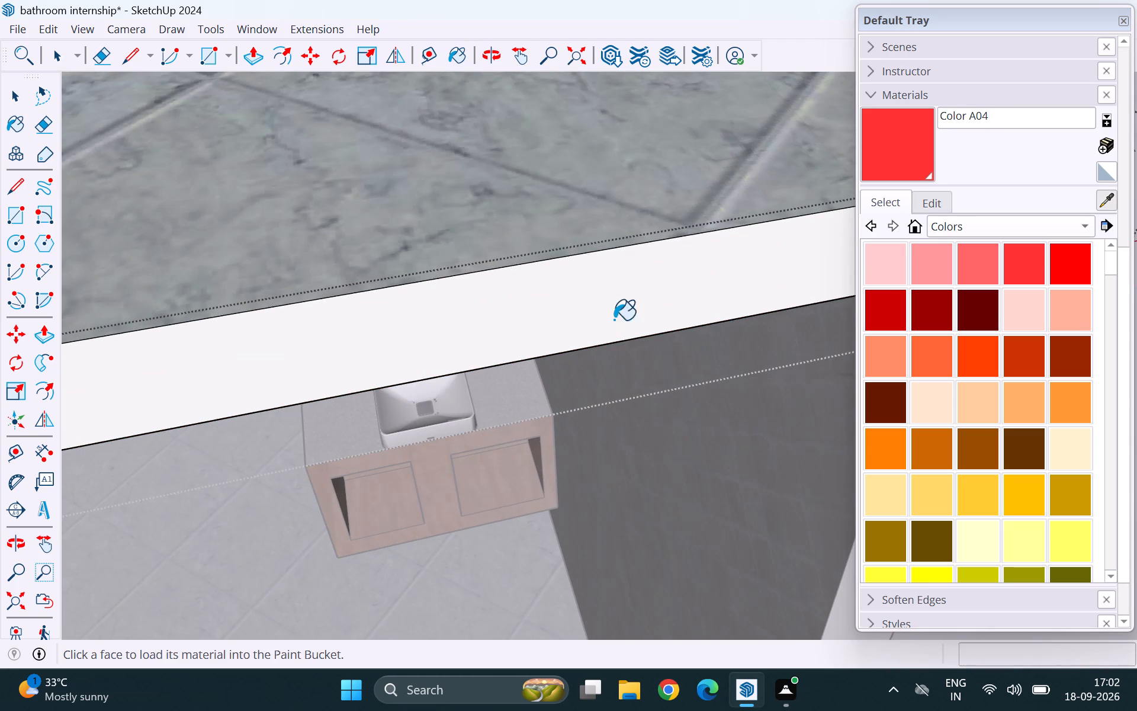
left_click(554, 238)
scroll(388, 439, "down", 17)
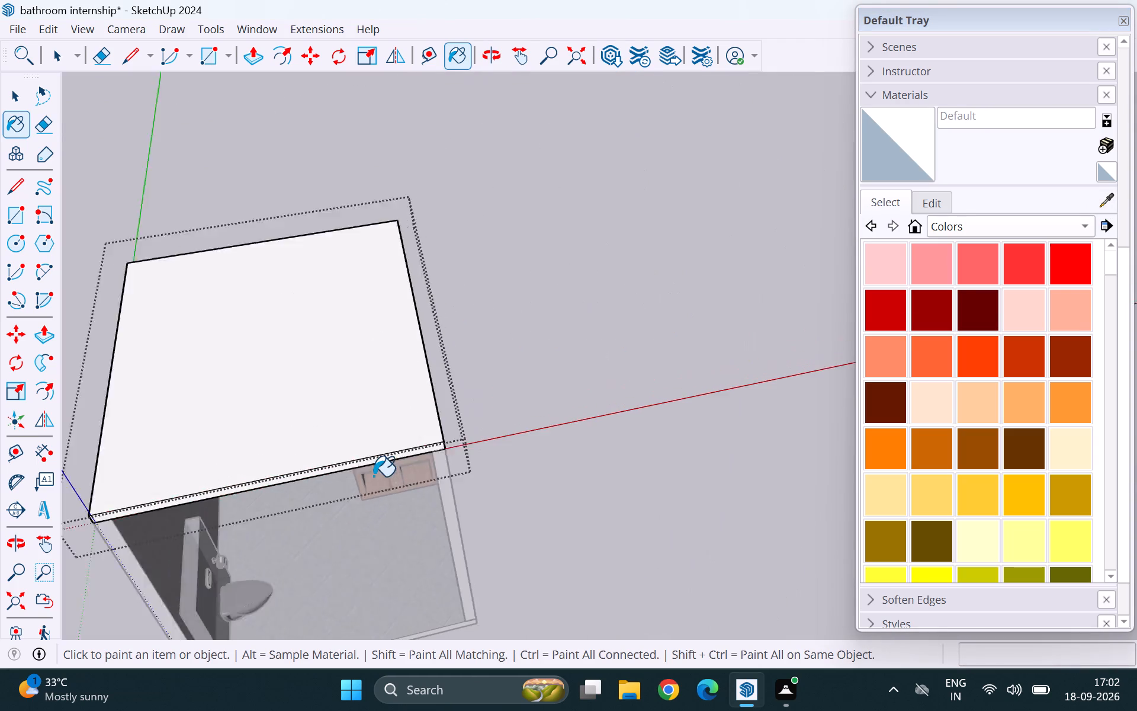
key("space")
left_click(602, 294)
Create a new tag named "roof".
scroll(576, 303, "down", 5)
middle_click_drag(546, 451, 525, 346)
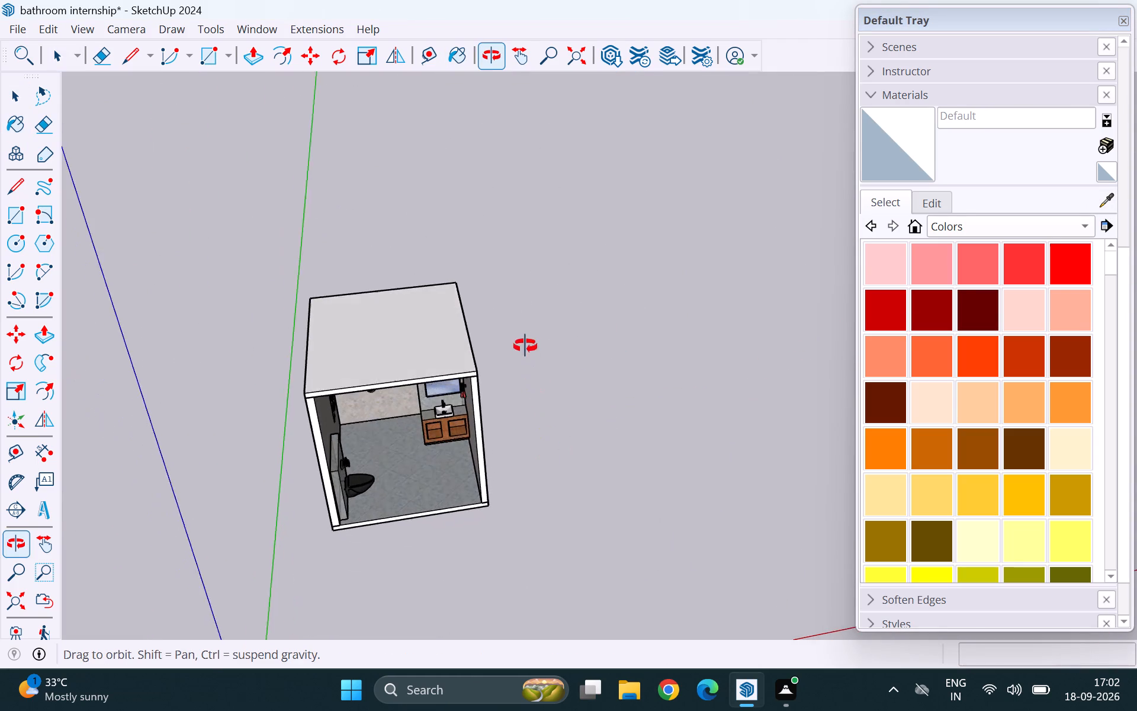
middle_click_drag(525, 346, 515, 319)
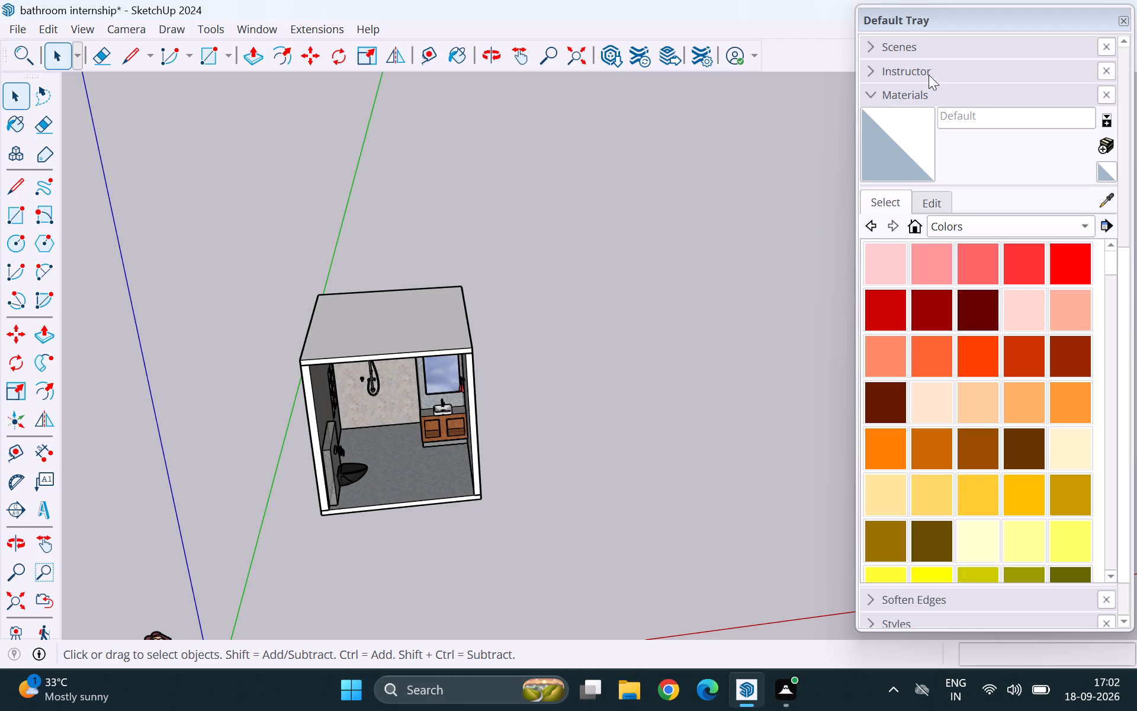
left_click(920, 94)
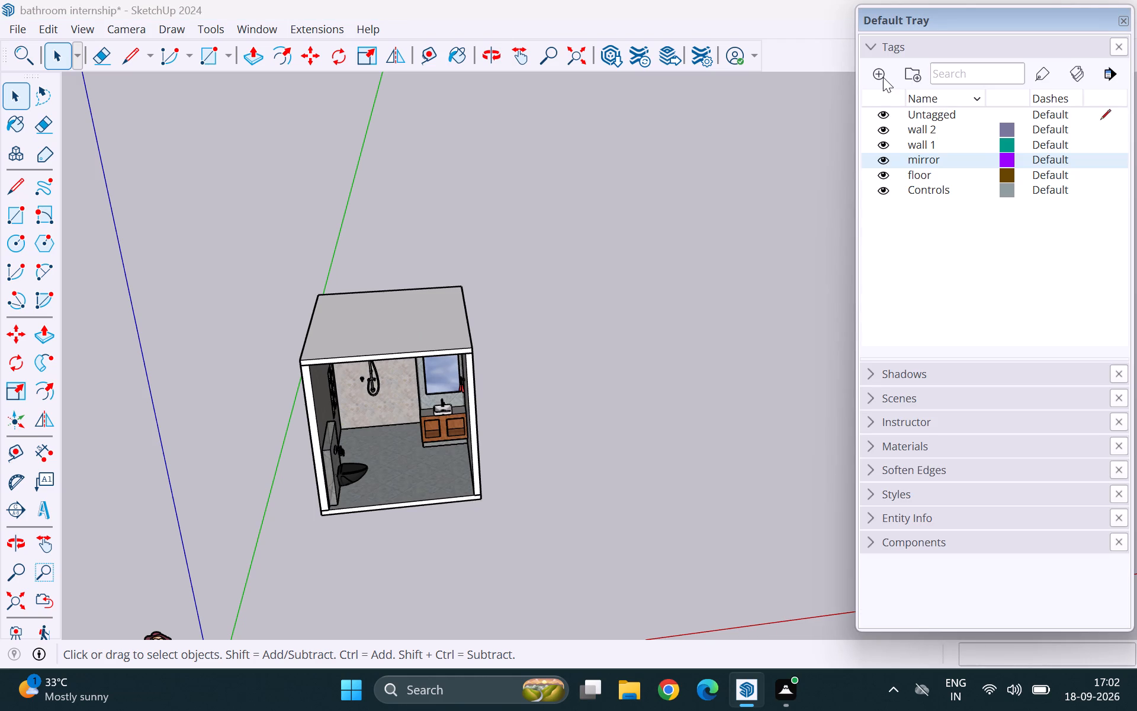
left_click(881, 72)
key("BackSpace")
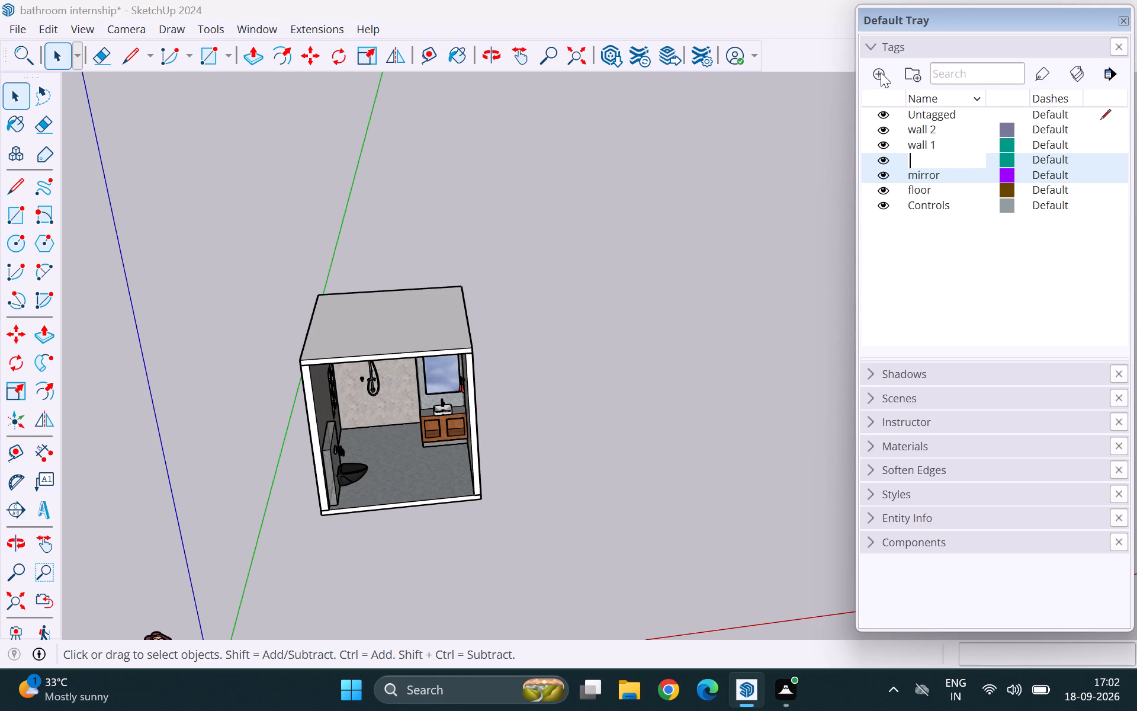
type("roof")
key("Return")
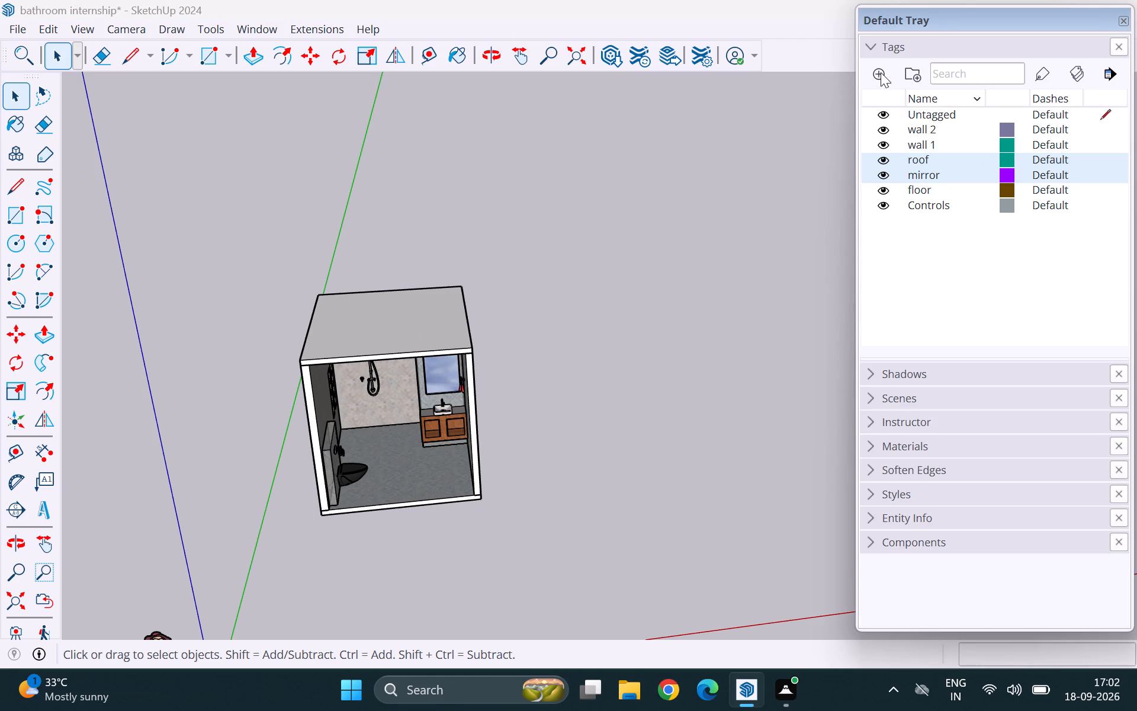
Assign the roof tag to the ceiling slab and check it by toggling the tag's visibility.
left_click(939, 162)
left_click(1043, 72)
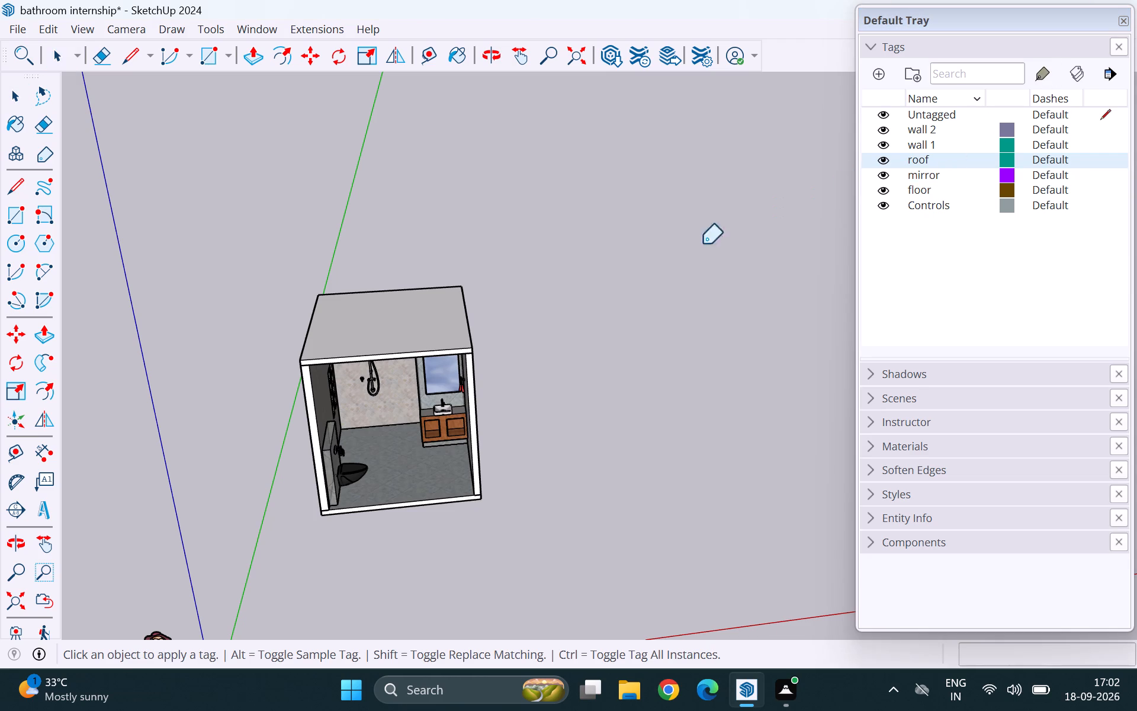
left_click(441, 328)
key("space")
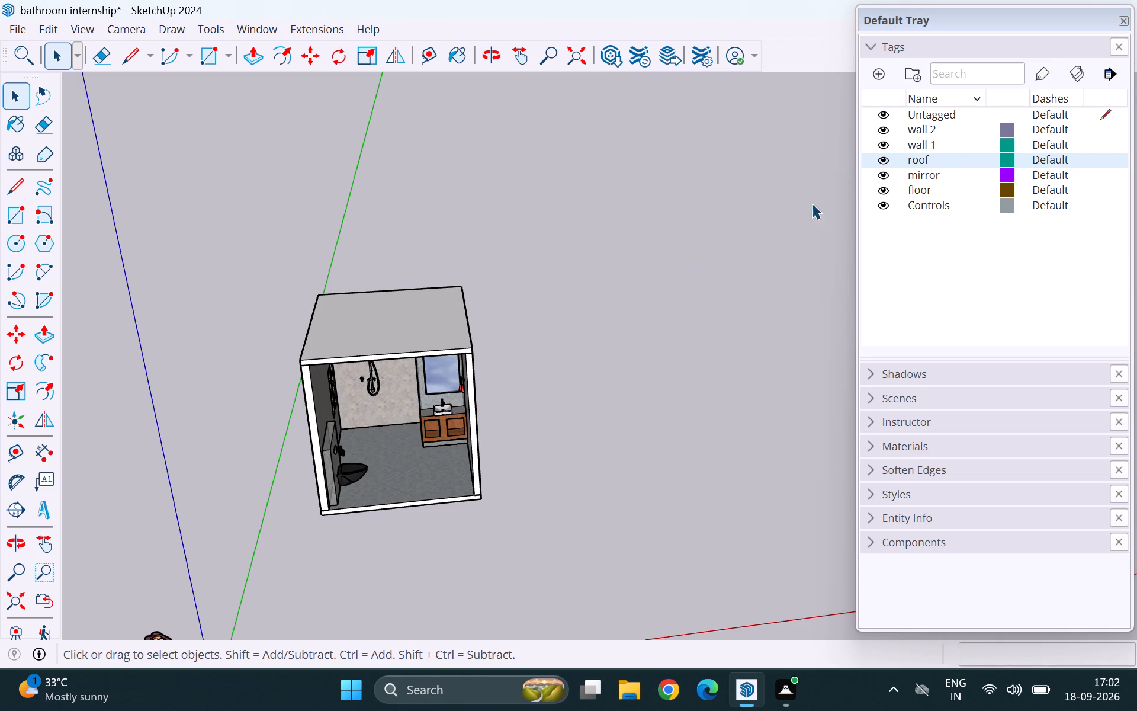
left_click(884, 161)
left_click(884, 161)
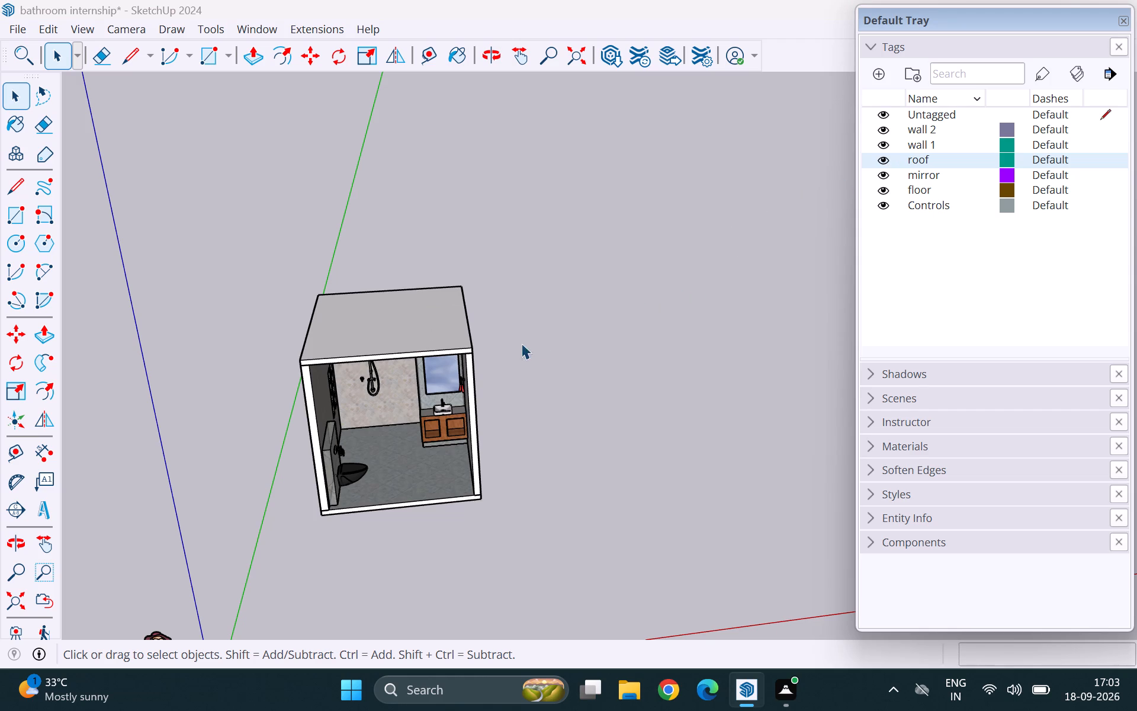
Copy the ceiling slab from its front corner to open space beside the bathroom, about 31' away.
scroll(368, 320, "down", 4)
middle_click_drag(365, 337, 350, 422)
scroll(385, 360, "up", 2)
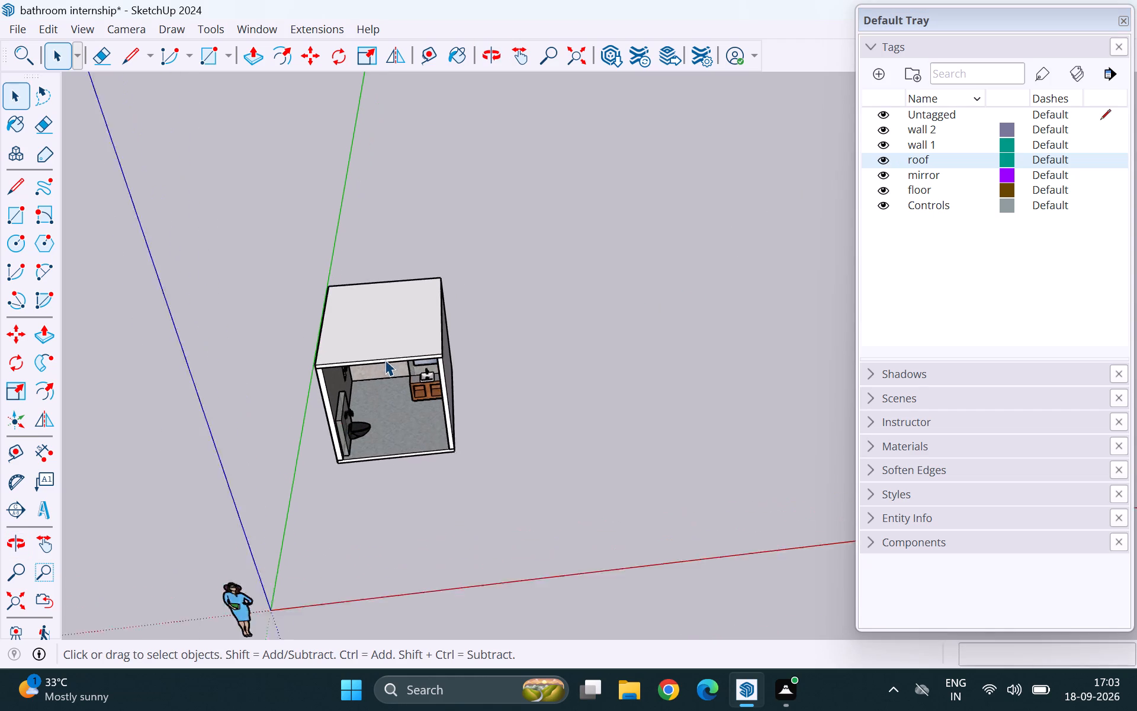
scroll(385, 360, "up", 1)
left_click(386, 342)
key("m")
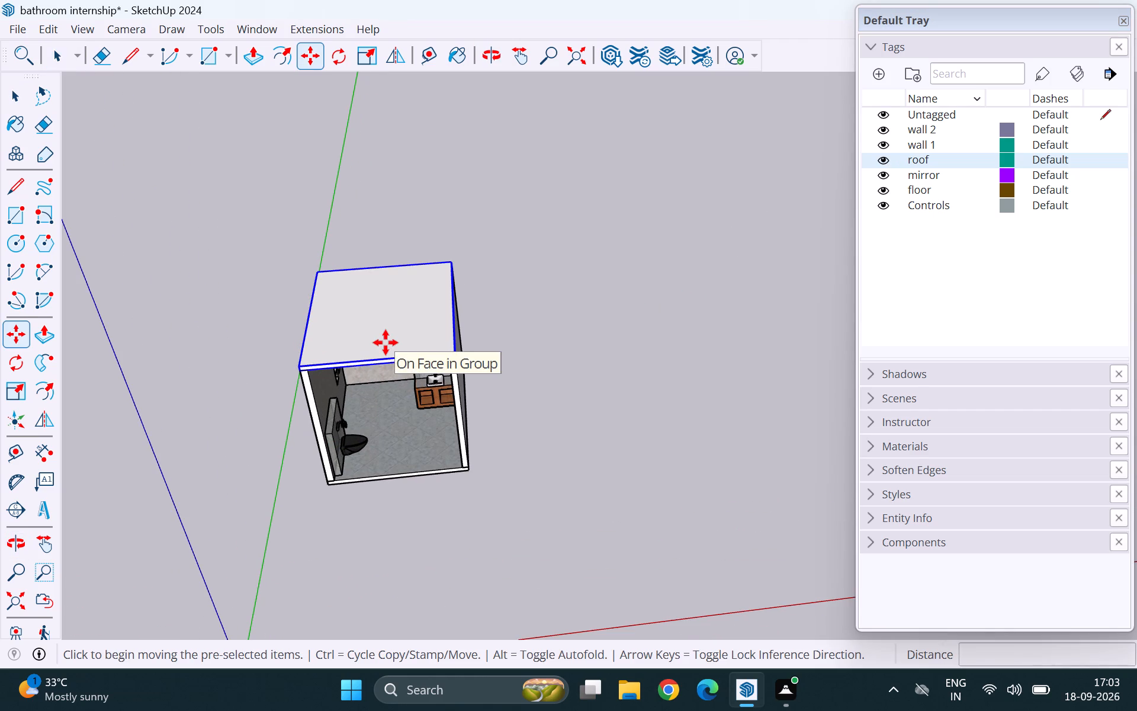
left_click(454, 351)
scroll(252, 324, "down", 17)
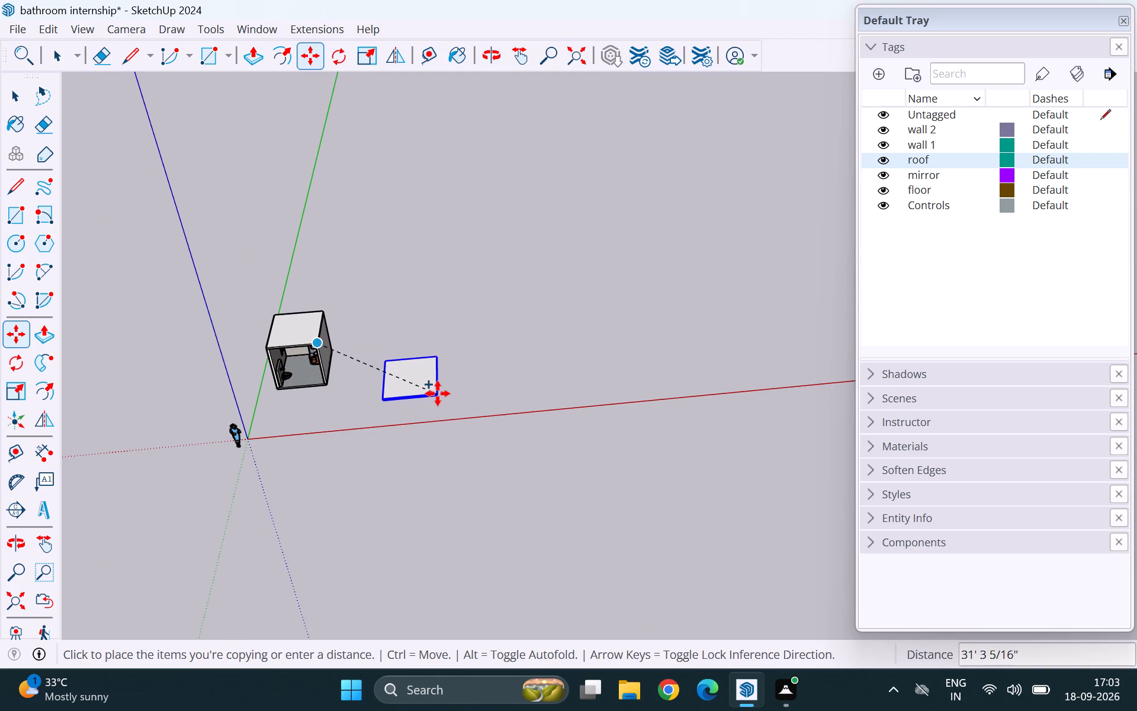
left_click(441, 397)
Make two more copies of the loose slab in a row beside it, spaced about 13' 9" and 12' 11" apart.
scroll(460, 395, "up", 9)
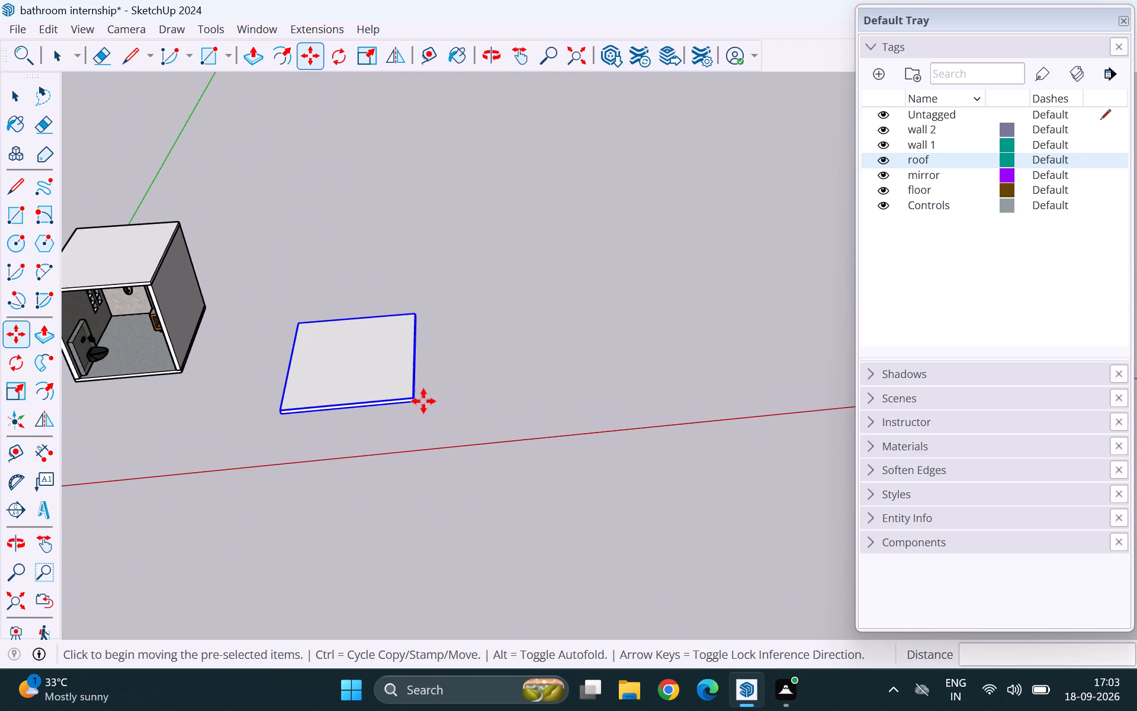
left_click(413, 397)
left_click(413, 397)
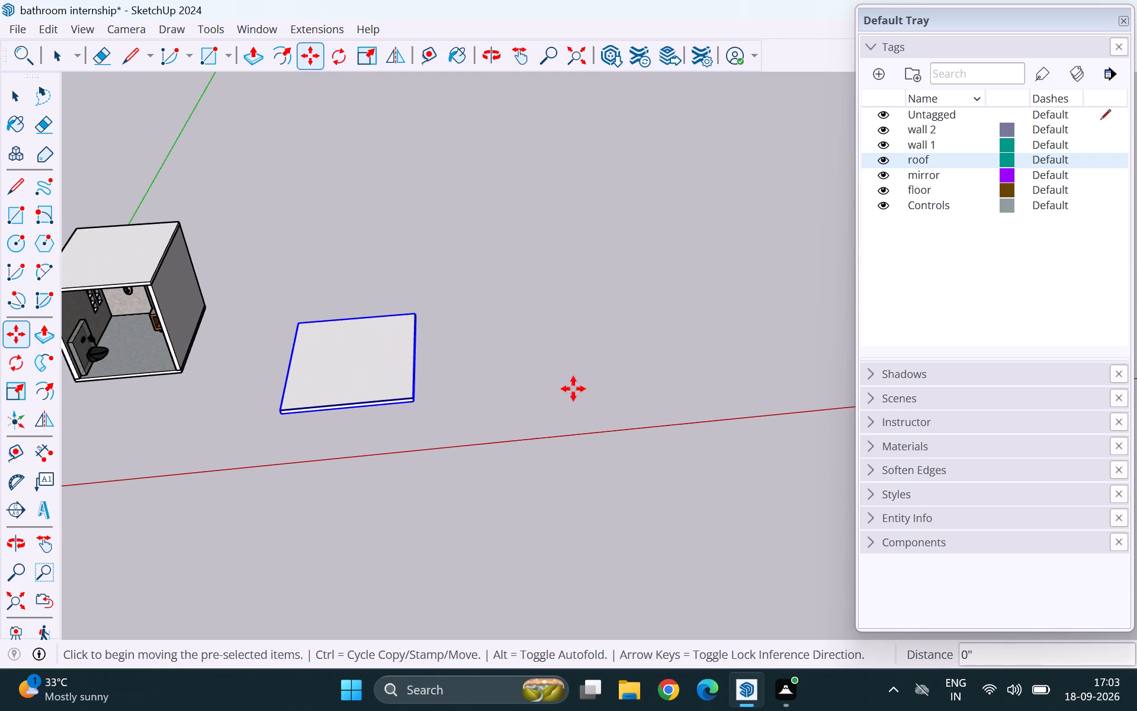
left_click(416, 398)
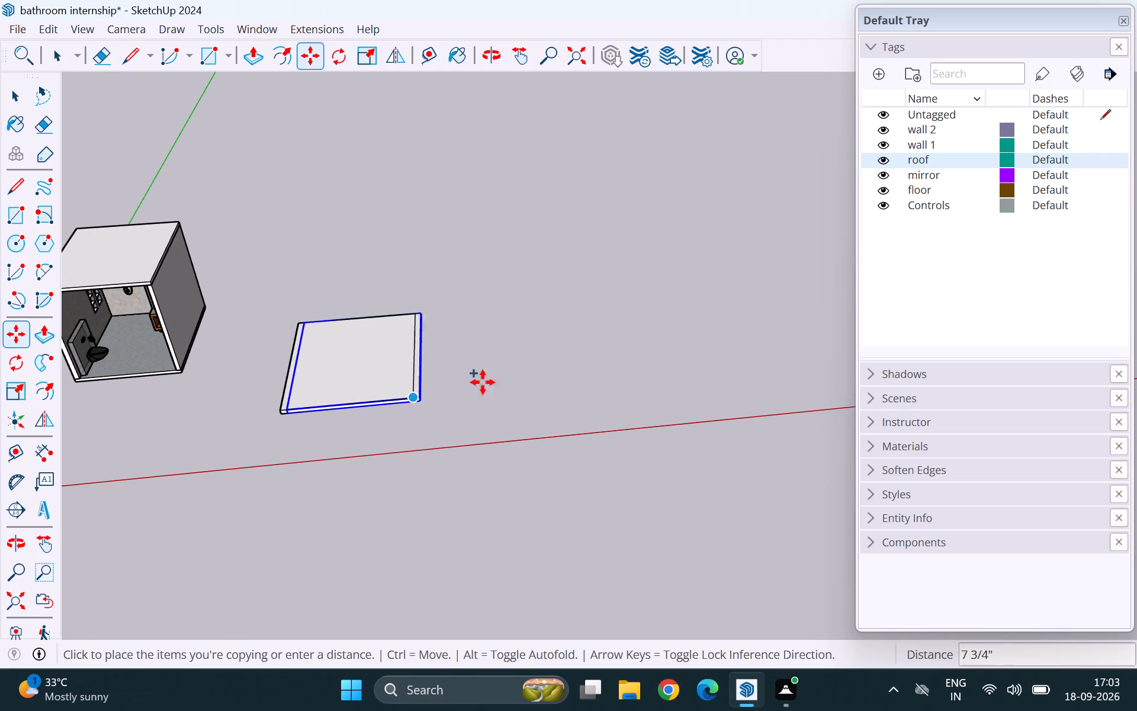
left_click(589, 383)
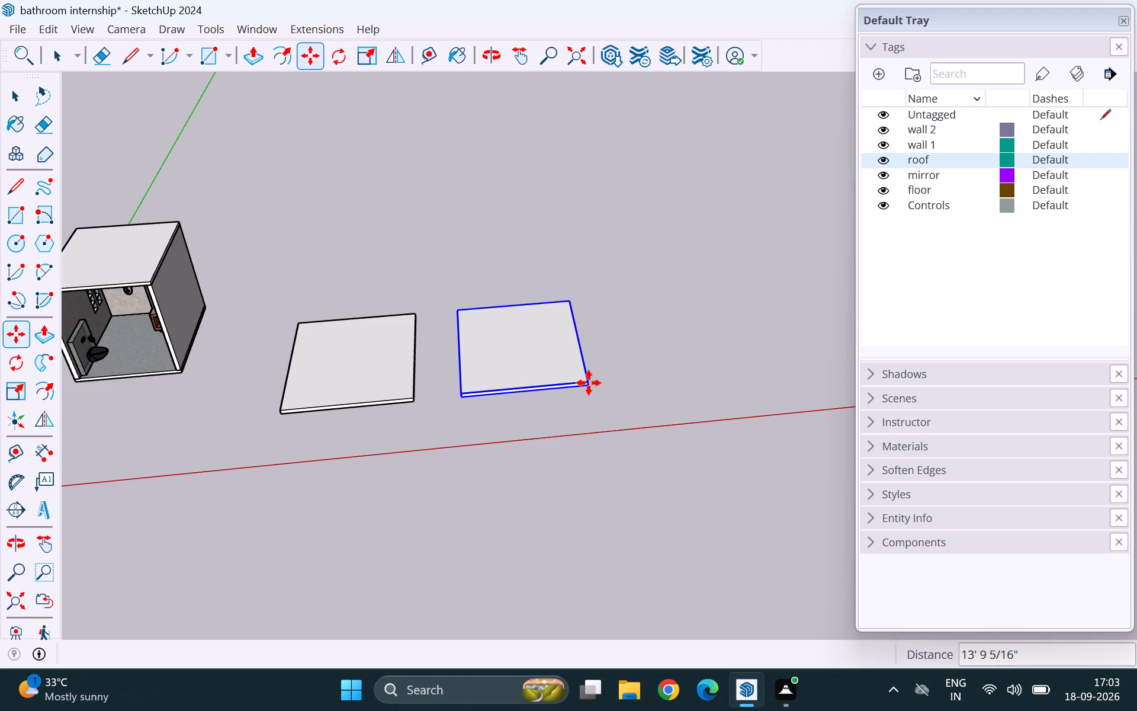
left_click(589, 383)
left_click(745, 364)
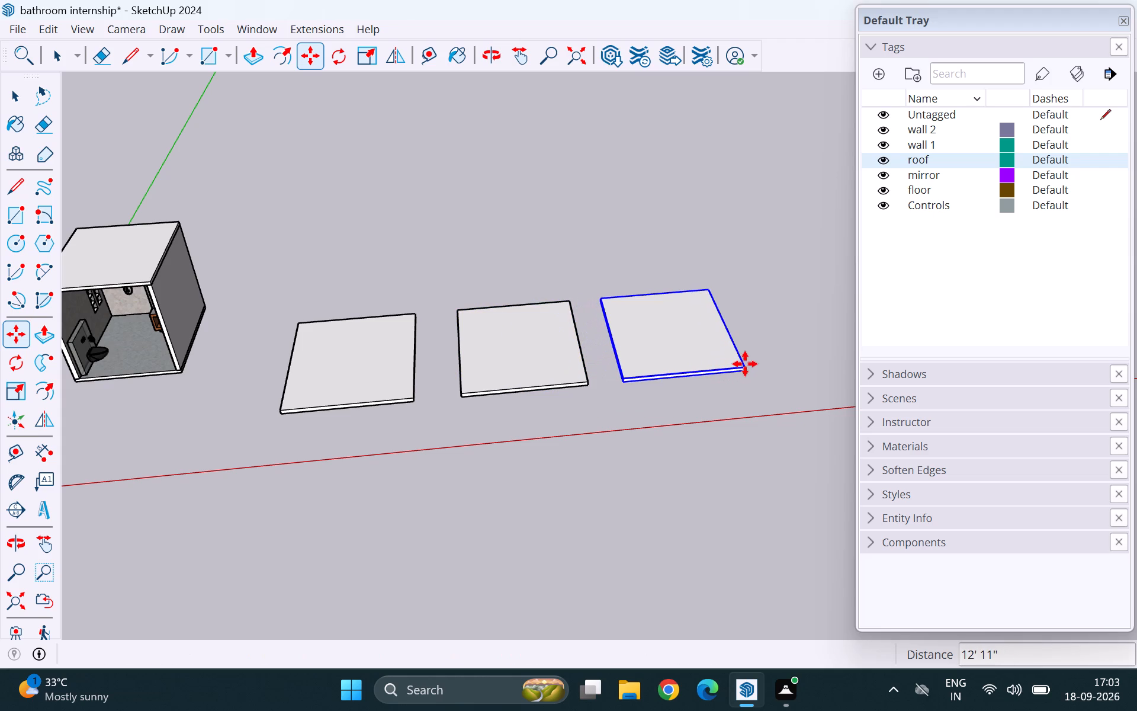
key("space")
left_click(633, 242)
Examine the three loose slab copies beside the bathroom from above, together and up close.
scroll(537, 299, "down", 4)
middle_click_drag(463, 293, 456, 340)
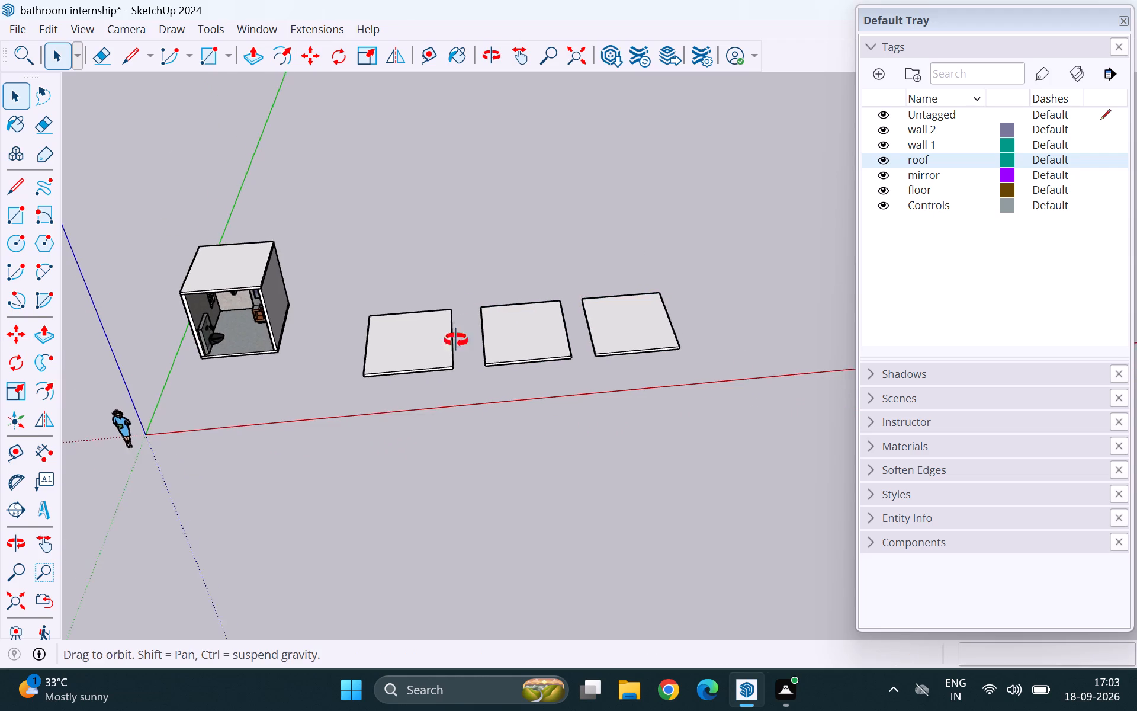
middle_click_drag(456, 340, 441, 411)
scroll(472, 332, "down", 2)
scroll(402, 375, "up", 4)
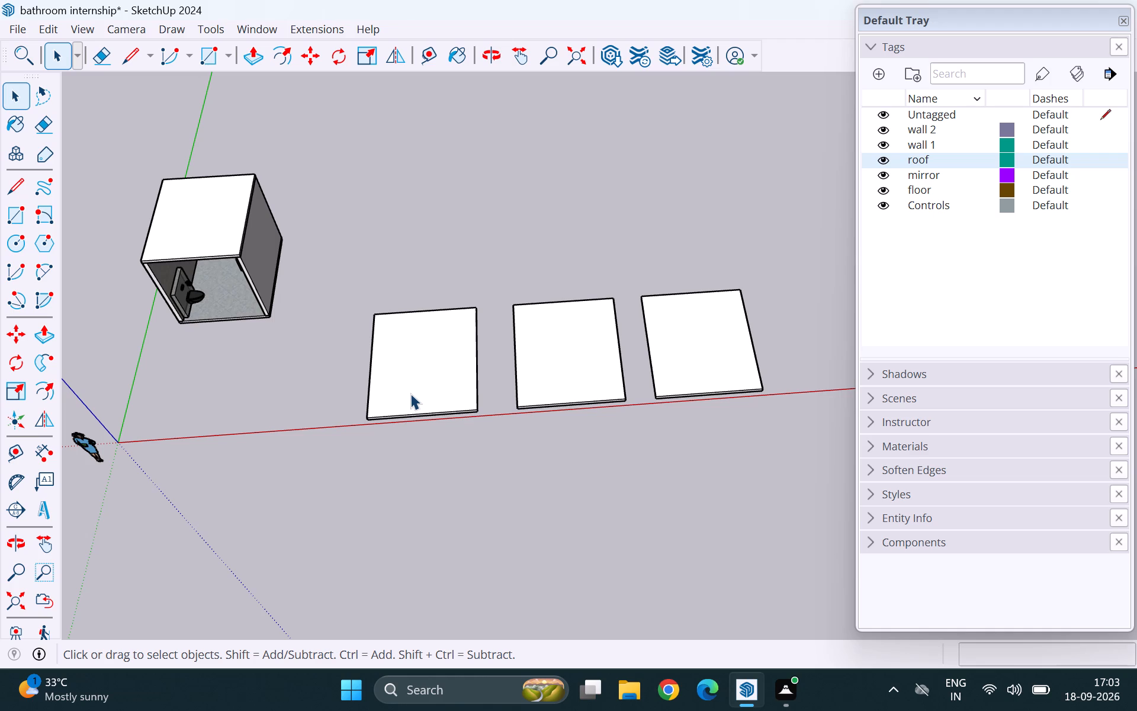
scroll(312, 310, "down", 4)
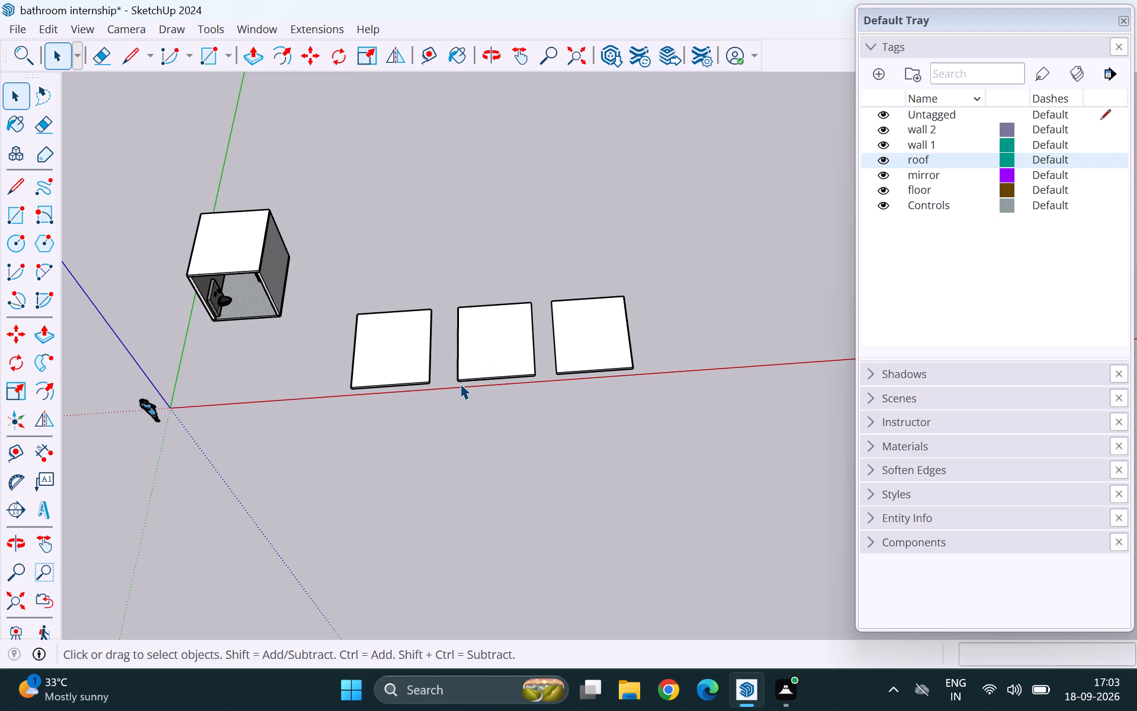
scroll(446, 386, "up", 3)
scroll(368, 363, "up", 11)
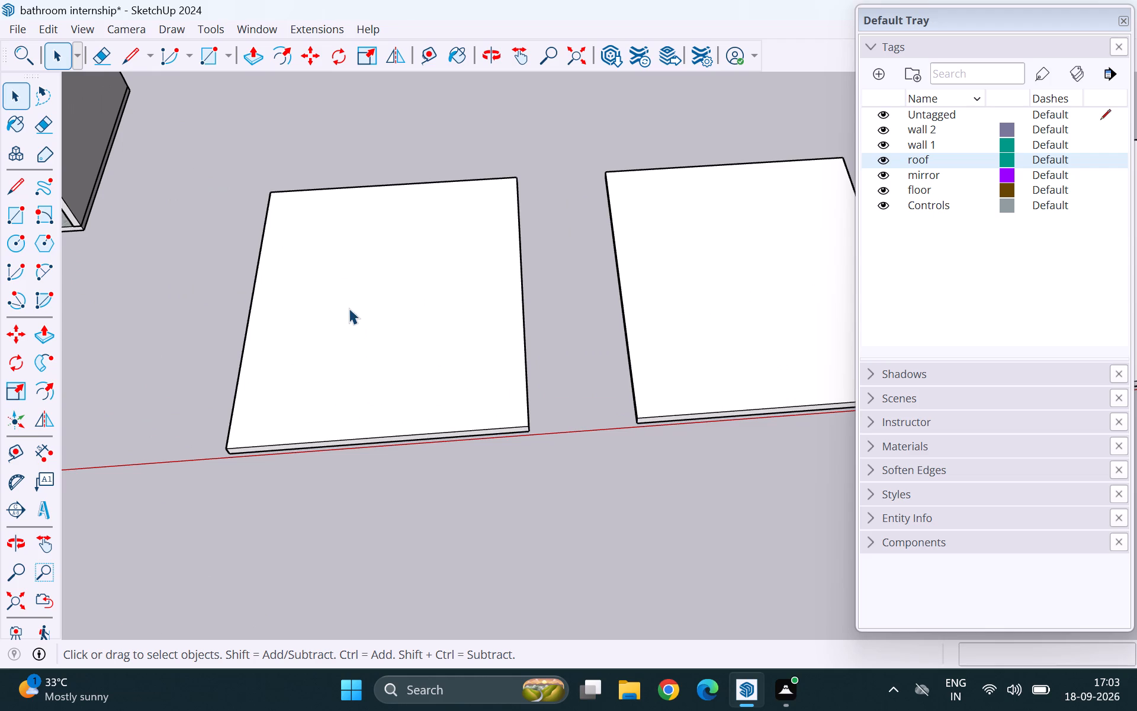
scroll(149, 317, "down", 8)
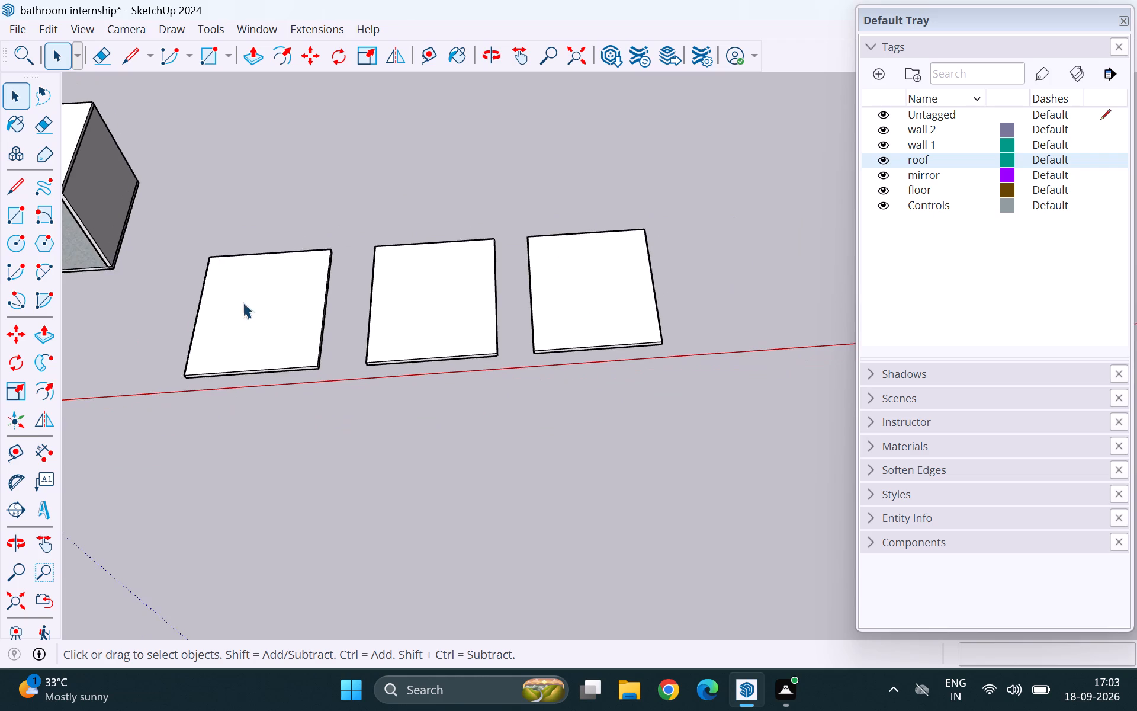
scroll(437, 276, "up", 8)
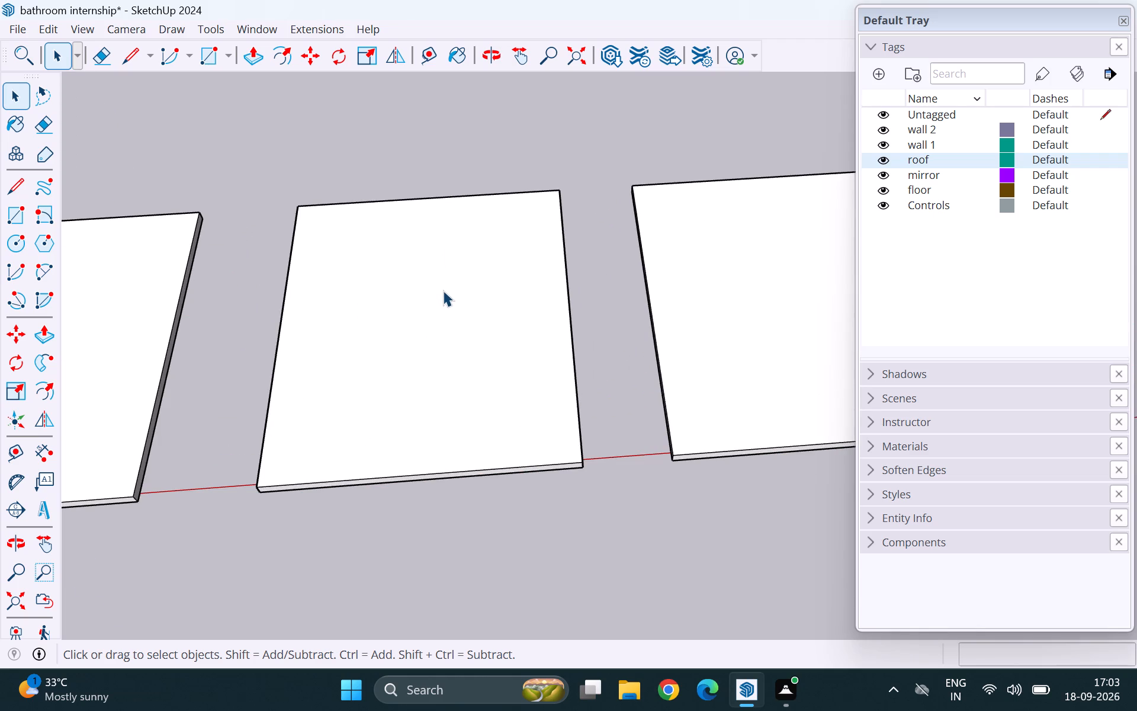
scroll(315, 271, "down", 4)
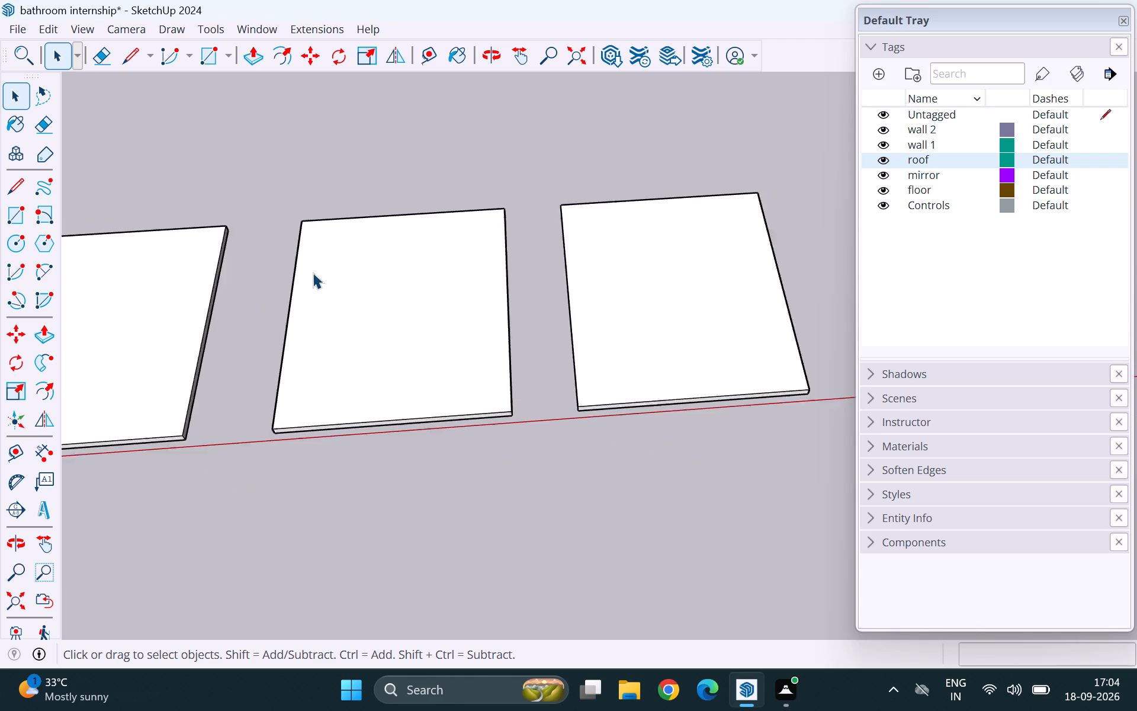
scroll(313, 273, "down", 3)
scroll(591, 266, "up", 7)
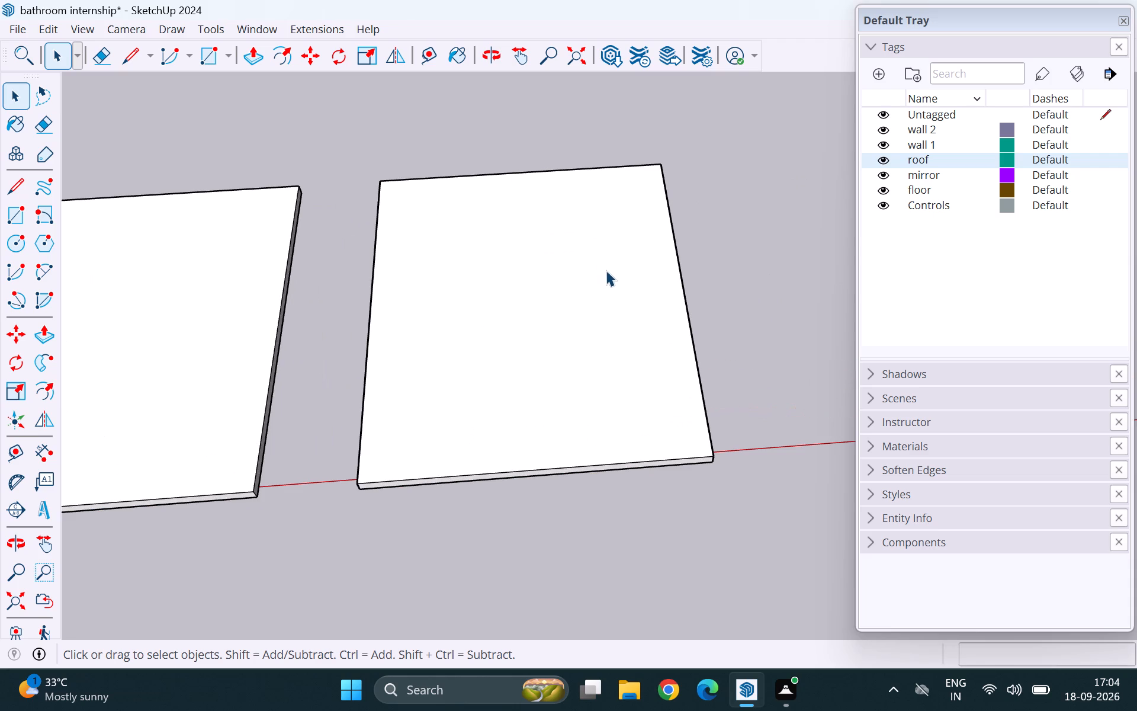
scroll(606, 273, "down", 8)
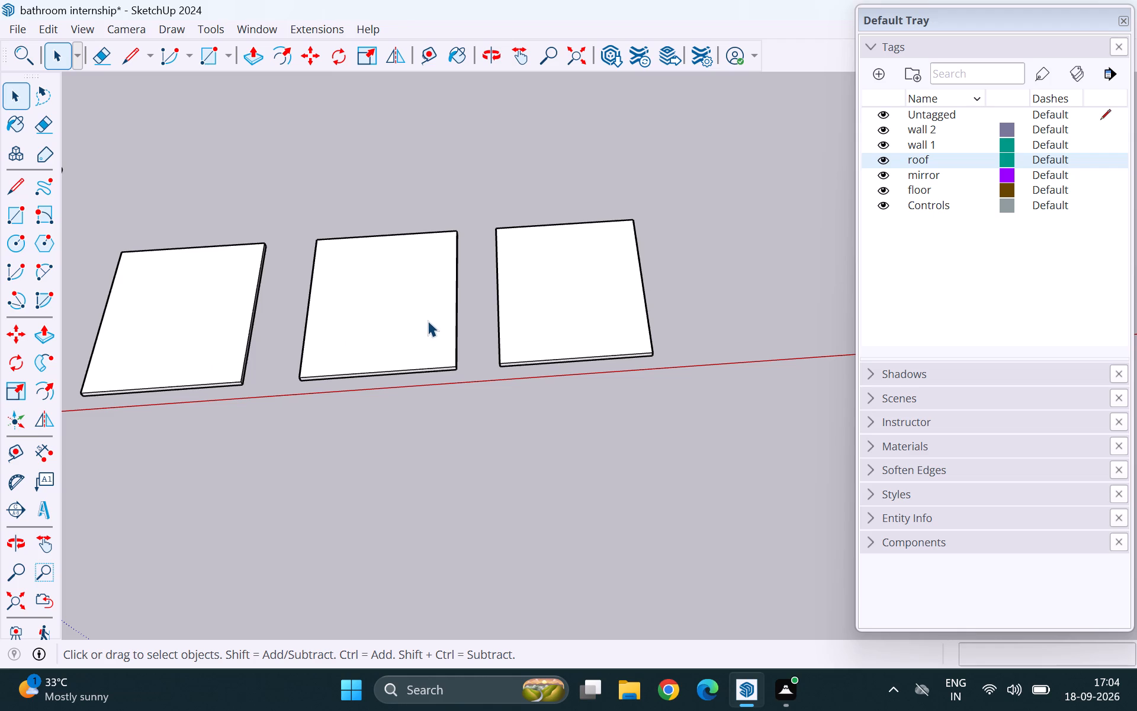
Open the middle loose slab for editing and offset its top face outline inward by about 1' 3".
scroll(413, 306, "up", 5)
scroll(337, 330, "up", 3)
double_click(337, 330)
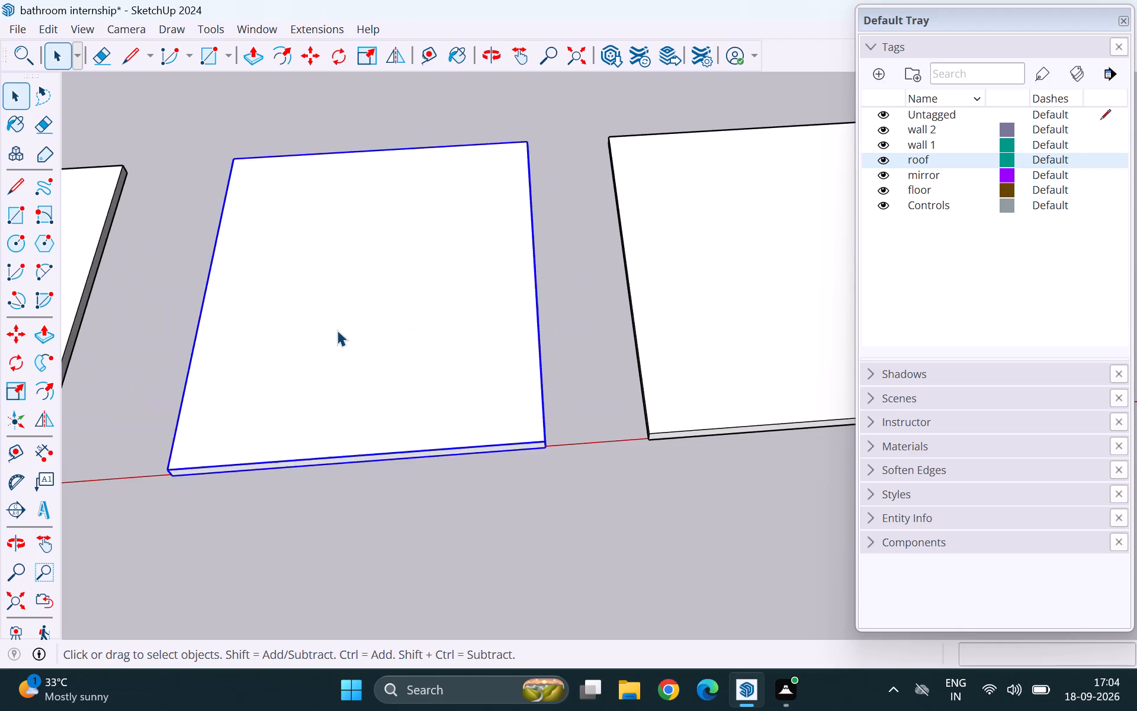
key("f")
left_click(229, 292)
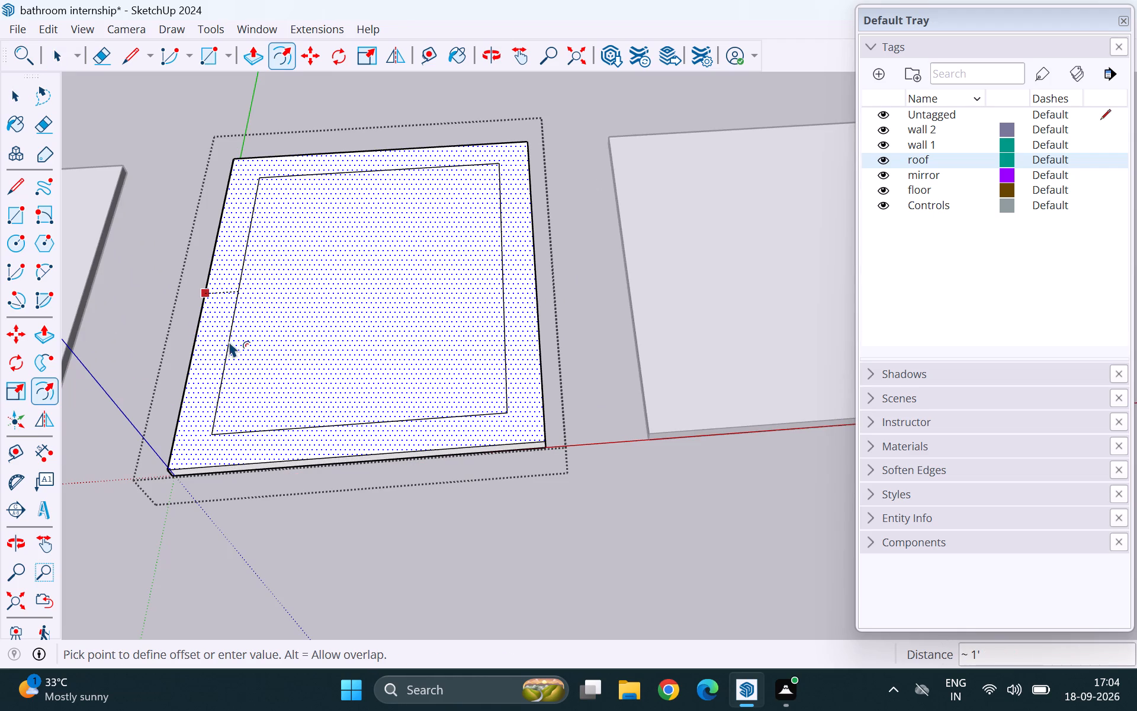
left_click(246, 306)
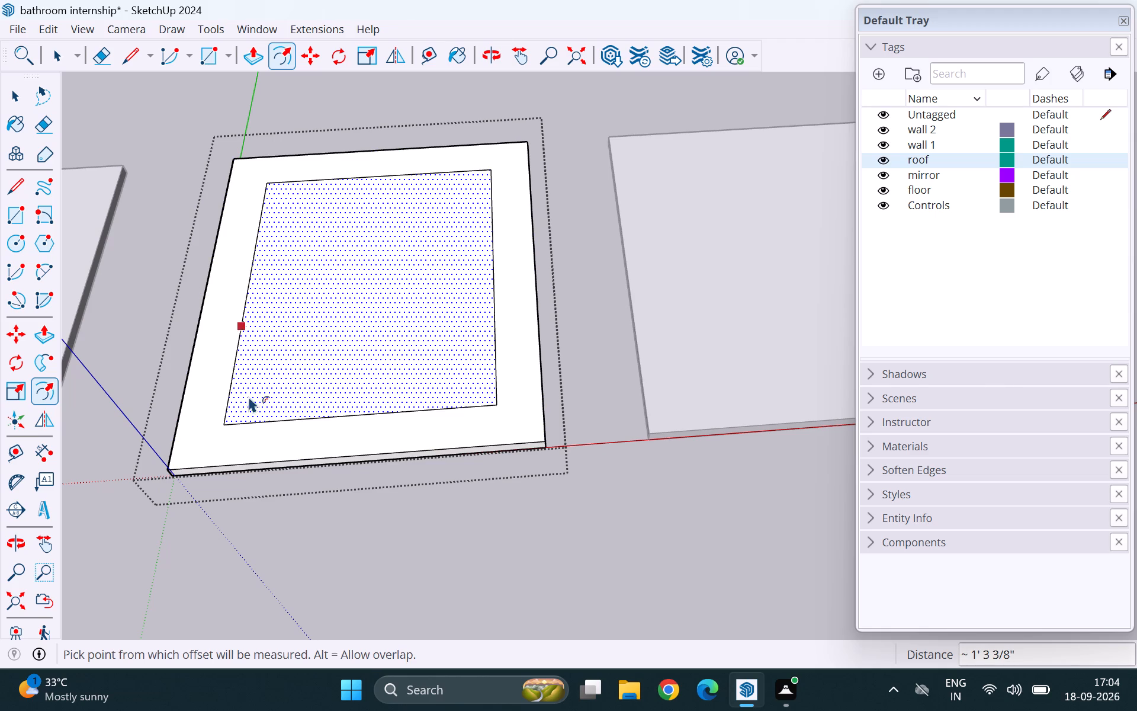
Draw a four-sided polygon with a radius of about 3 13/16" on the slab's border near its front corner by the origin.
key("c")
scroll(233, 443, "up", 4)
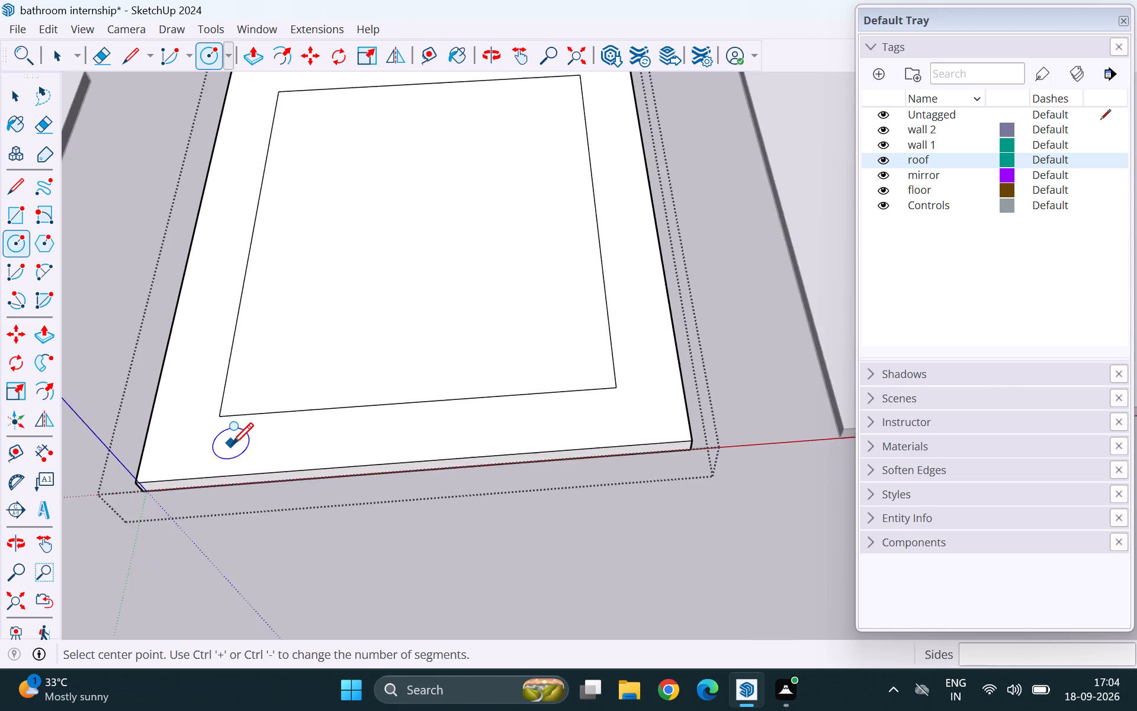
scroll(232, 443, "up", 4)
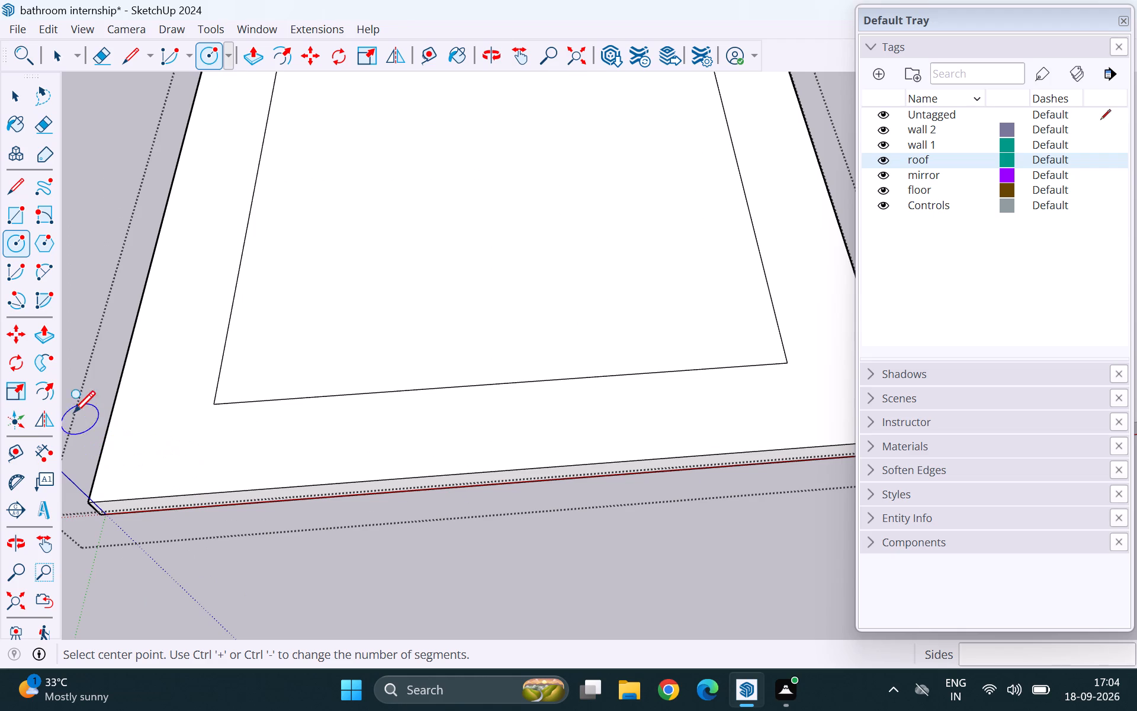
left_click(45, 241)
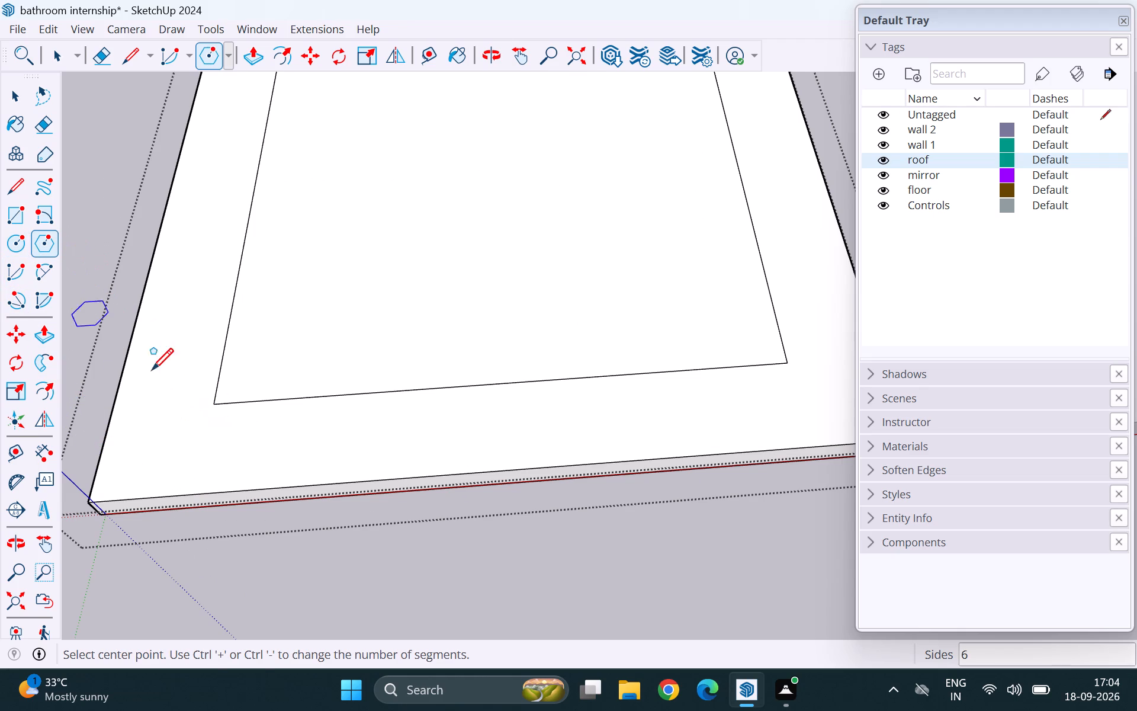
key("4")
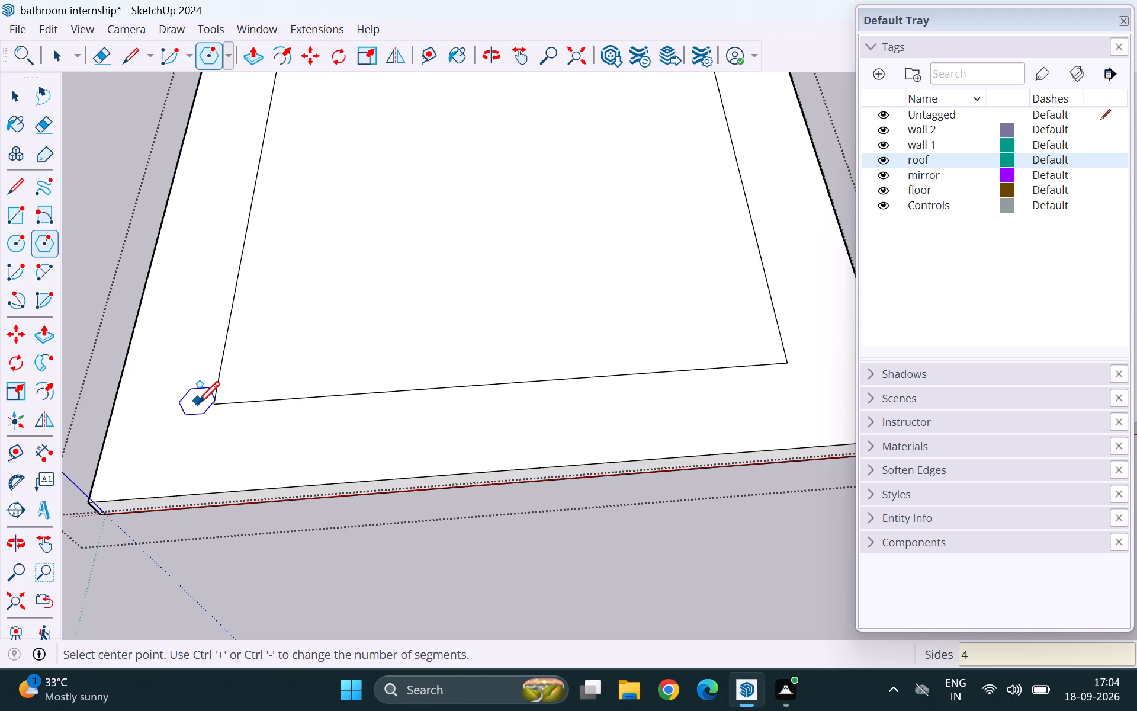
key("Return")
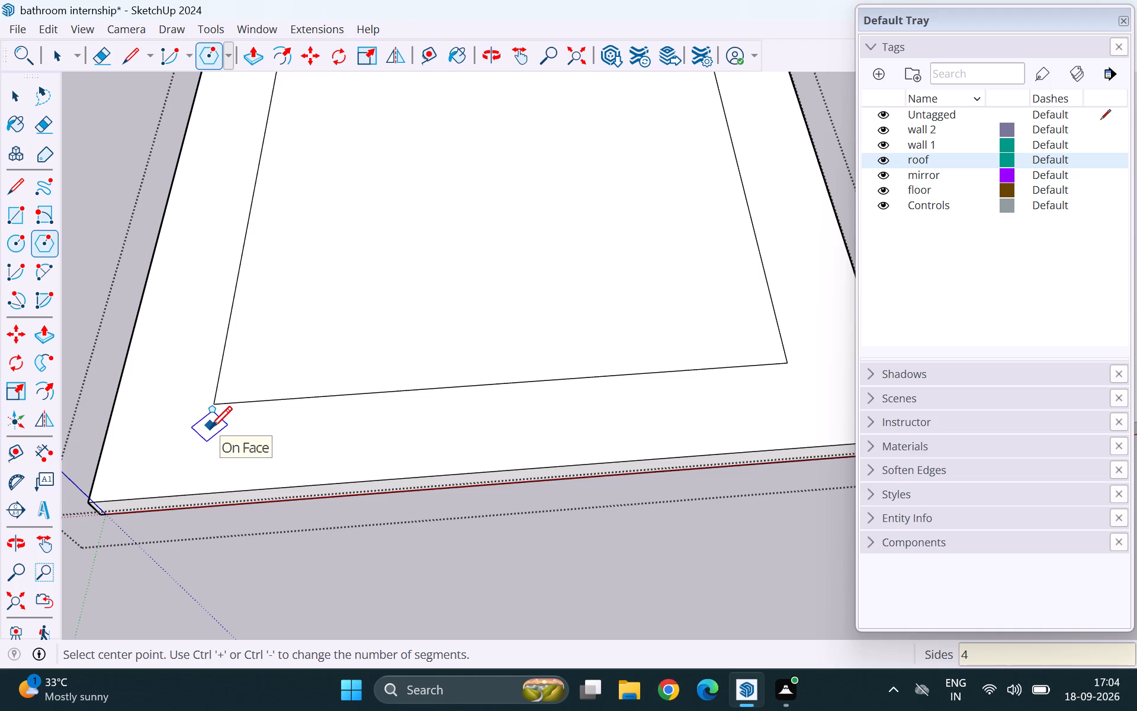
left_click(210, 433)
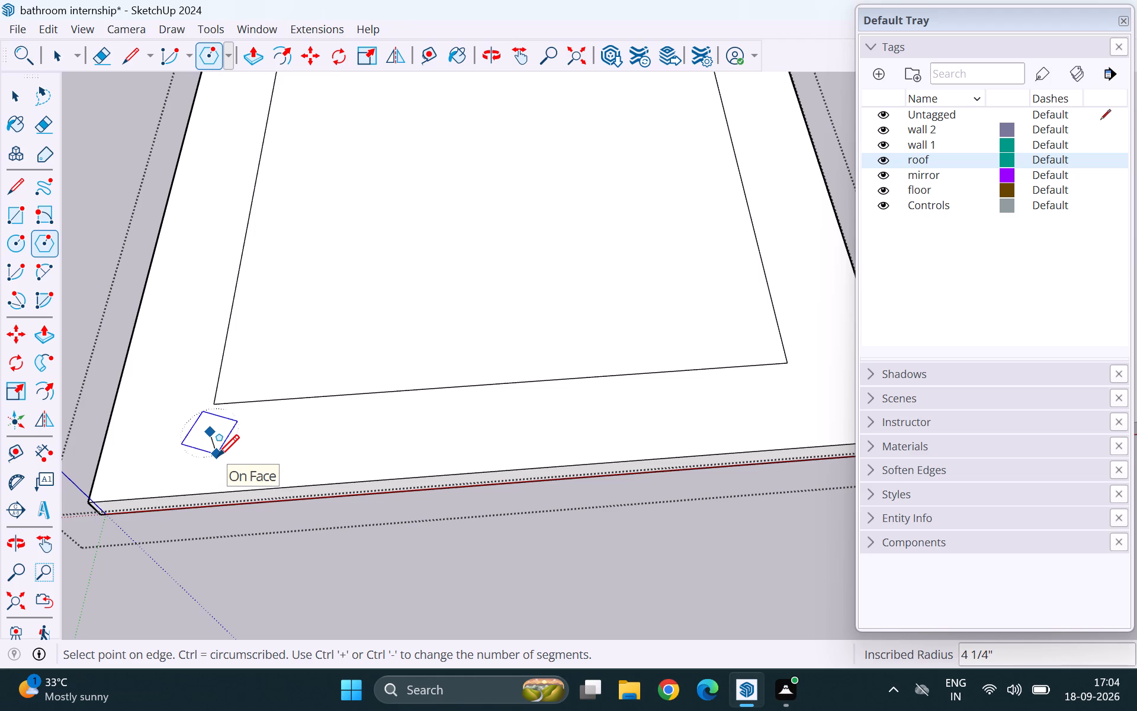
left_click(215, 456)
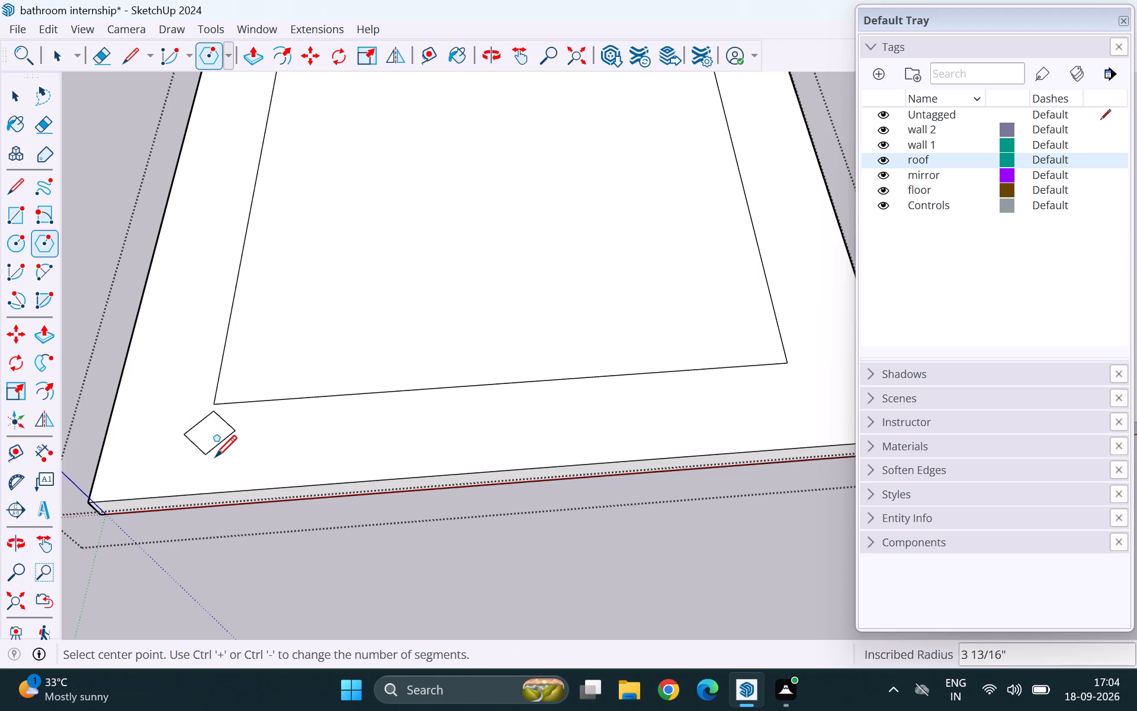
key("space")
Copy the small diamond face to the border's other three corners, about 8', 9' 11" and 12' 8" away from the original.
scroll(162, 482, "down", 3)
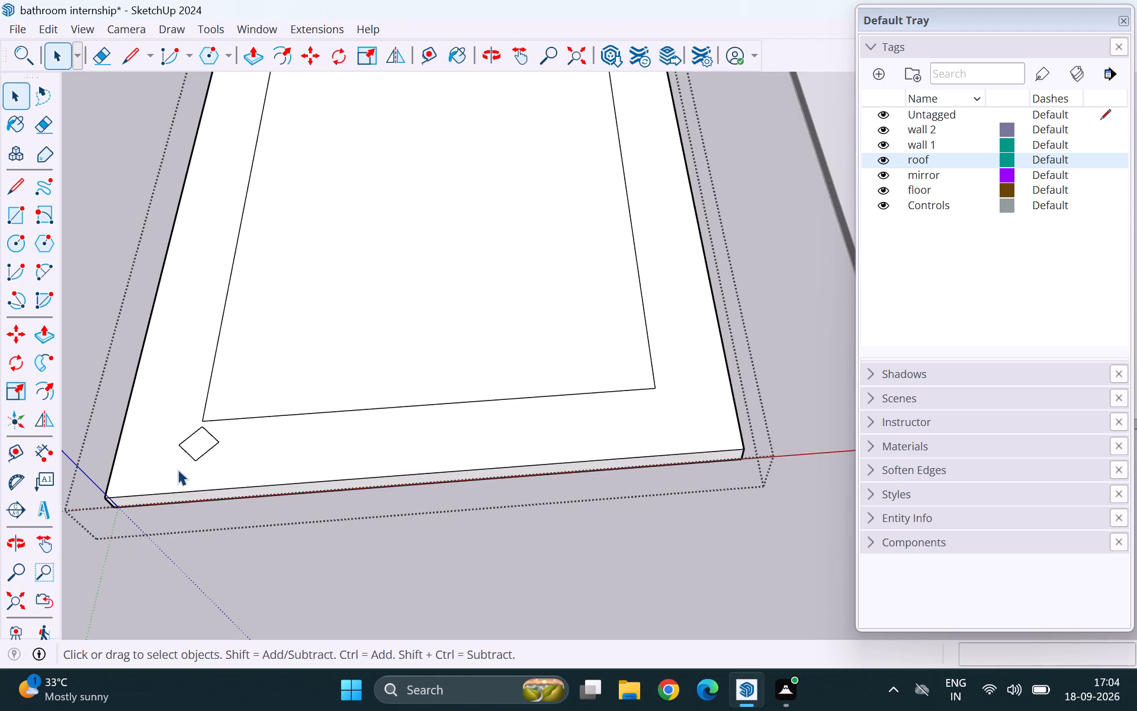
scroll(208, 454, "up", 4)
left_click(201, 441)
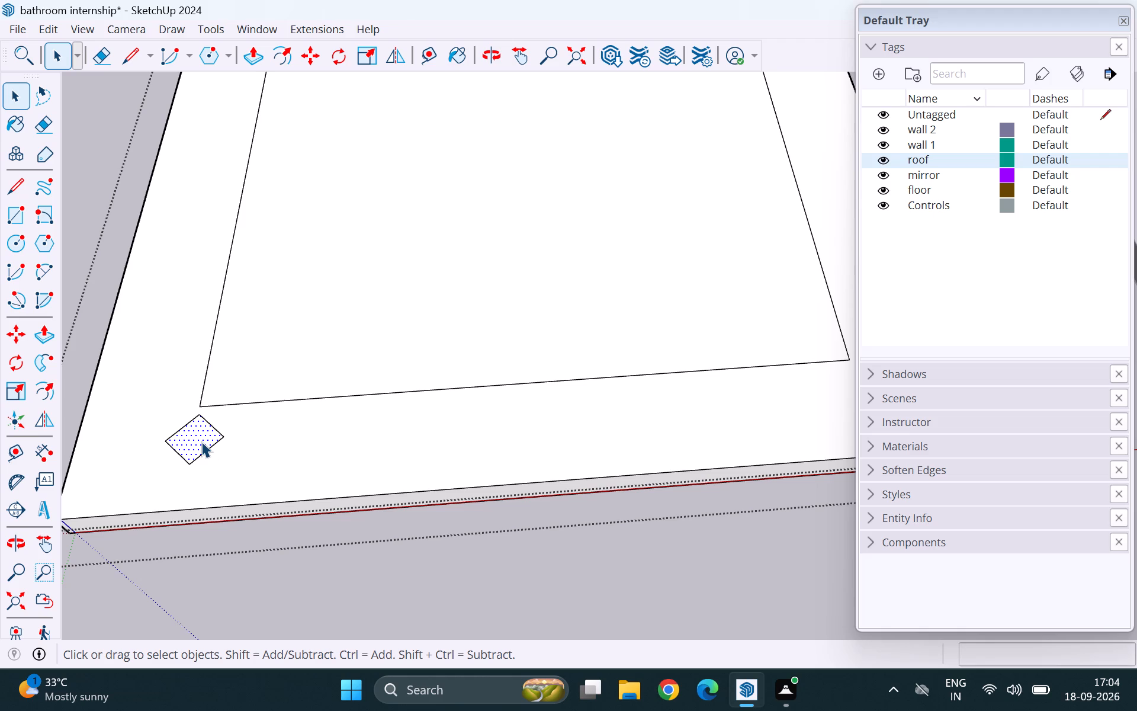
key("m")
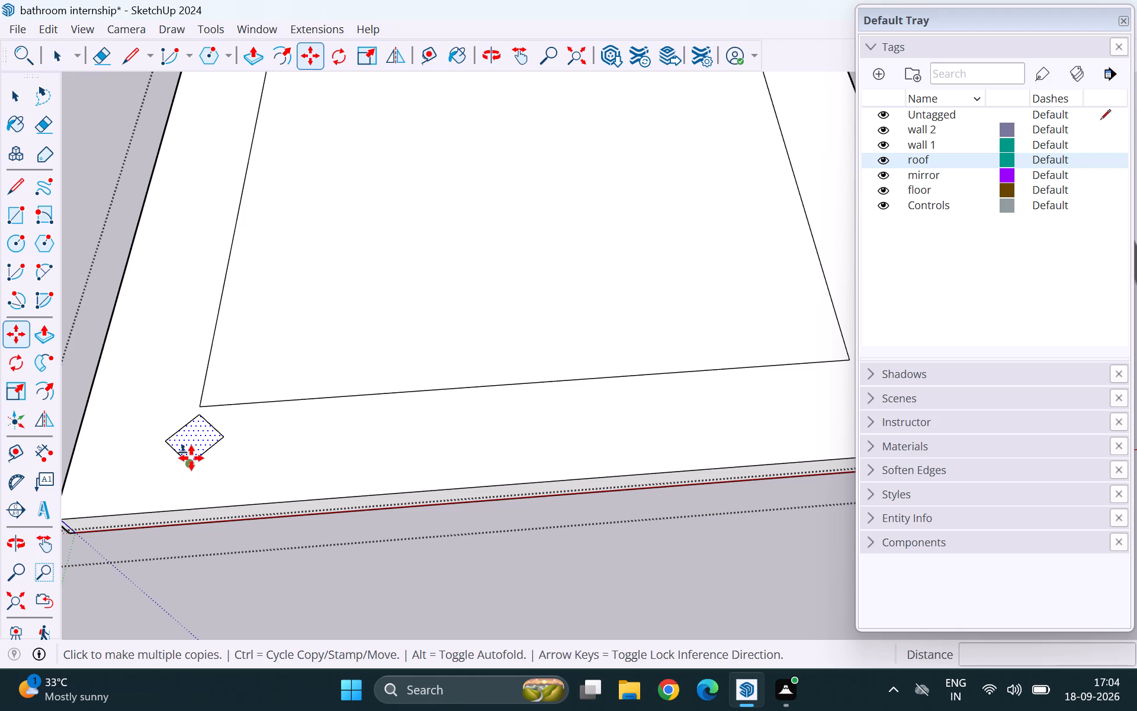
left_click(218, 440)
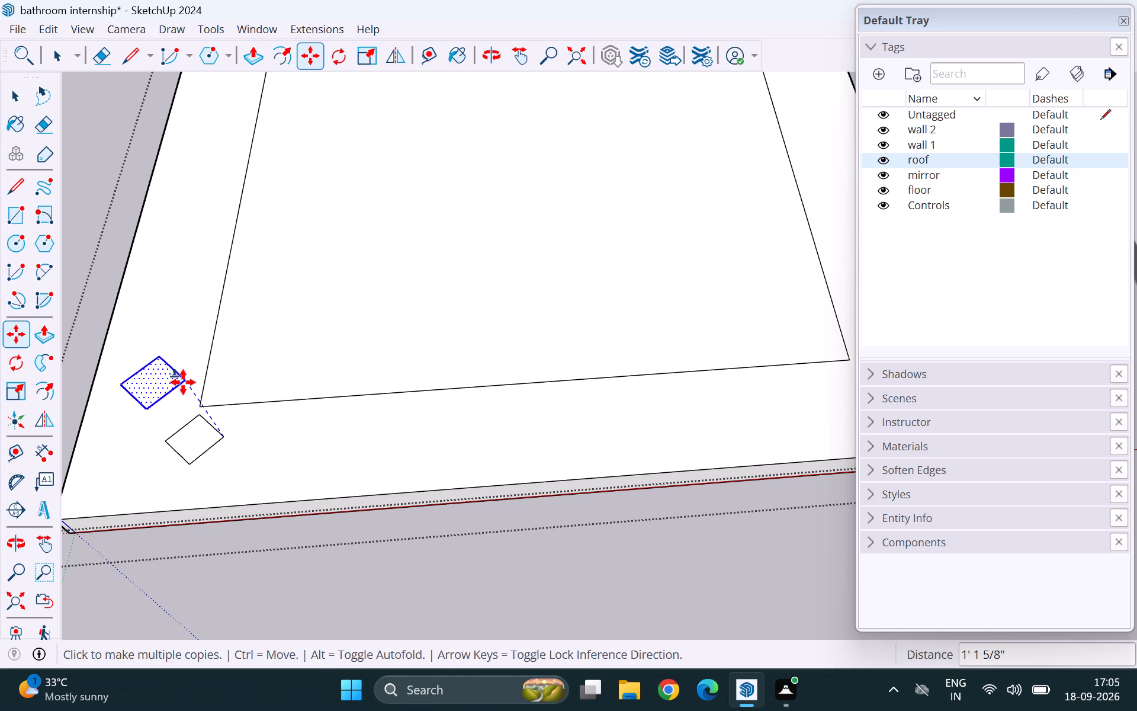
scroll(143, 444, "down", 8)
scroll(542, 409, "up", 3)
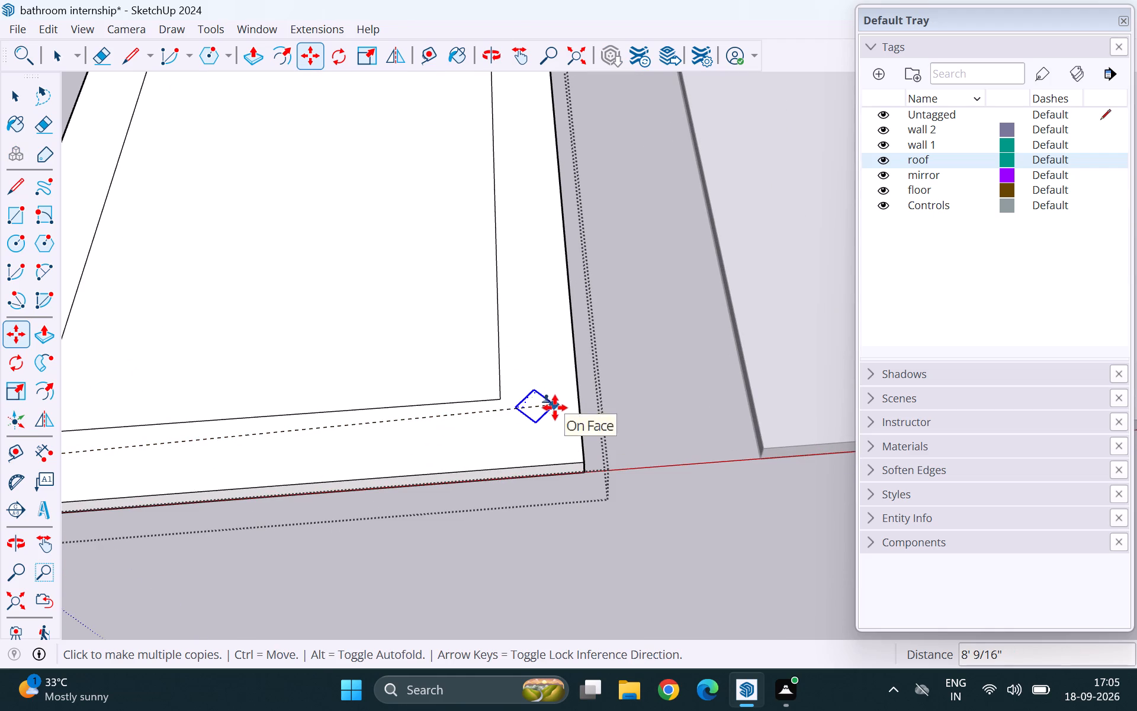
left_click(555, 413)
scroll(505, 467, "down", 10)
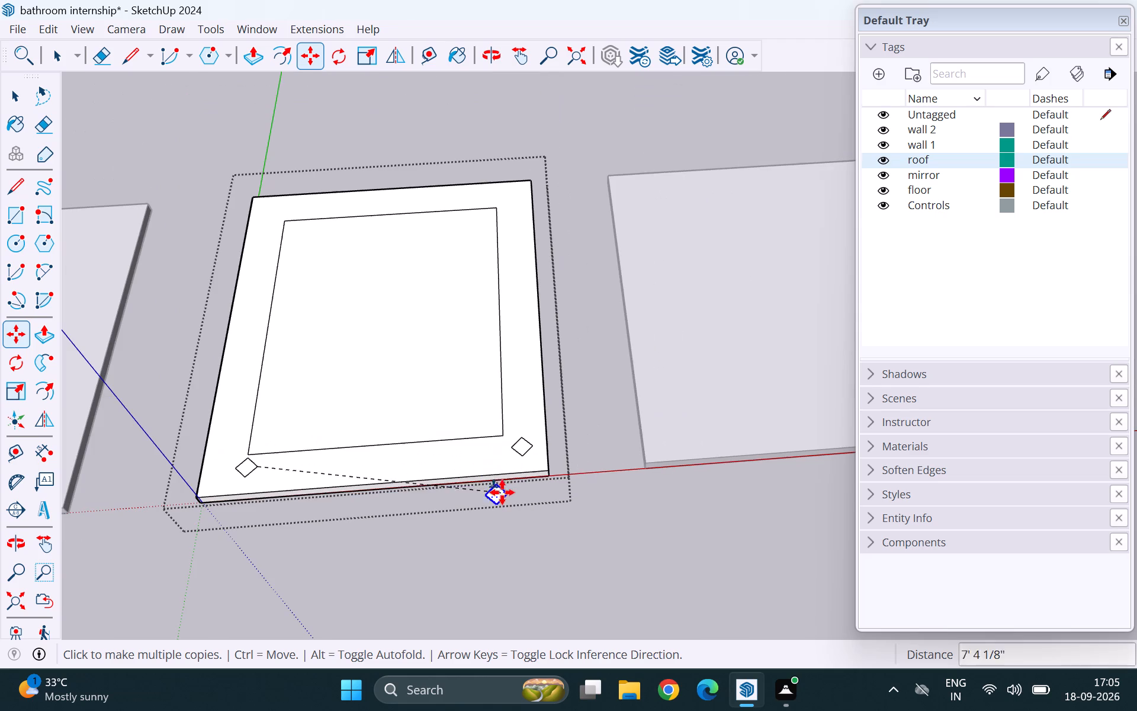
scroll(261, 385, "up", 4)
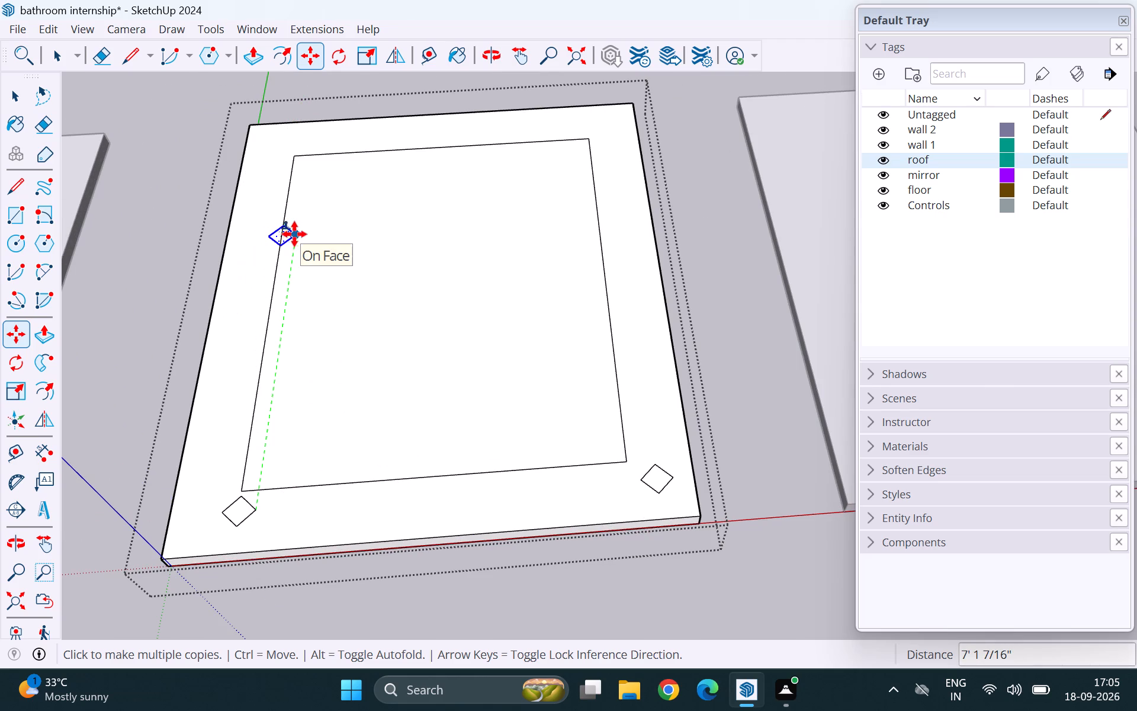
left_click(281, 156)
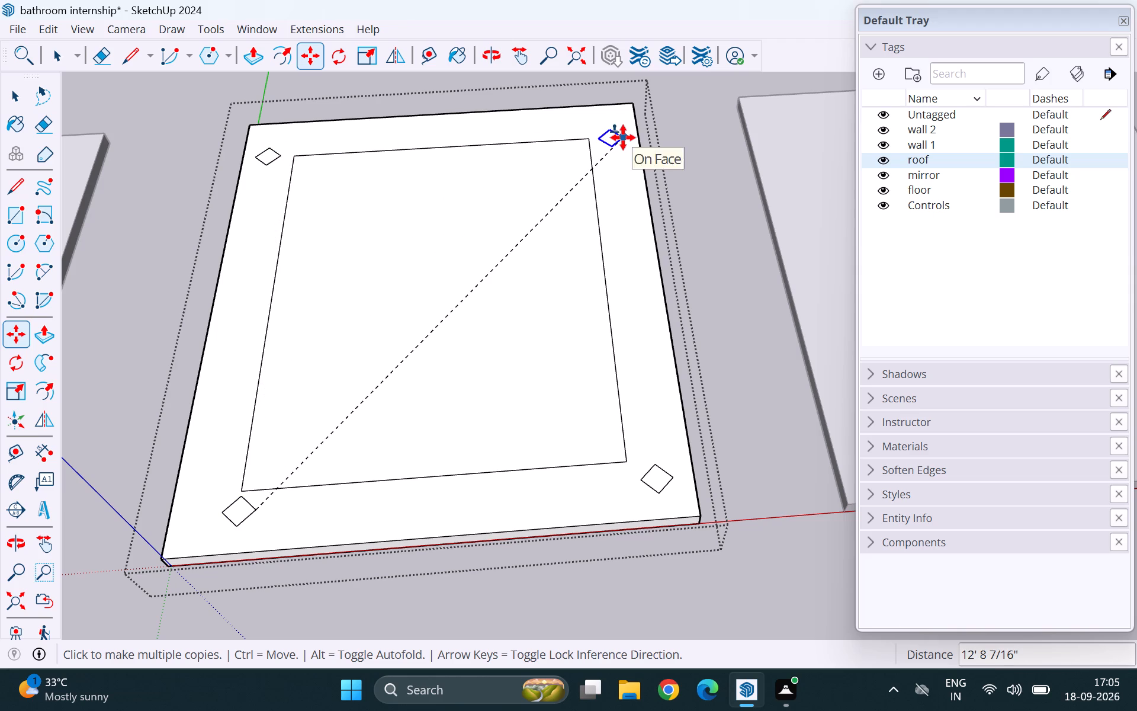
left_click(623, 137)
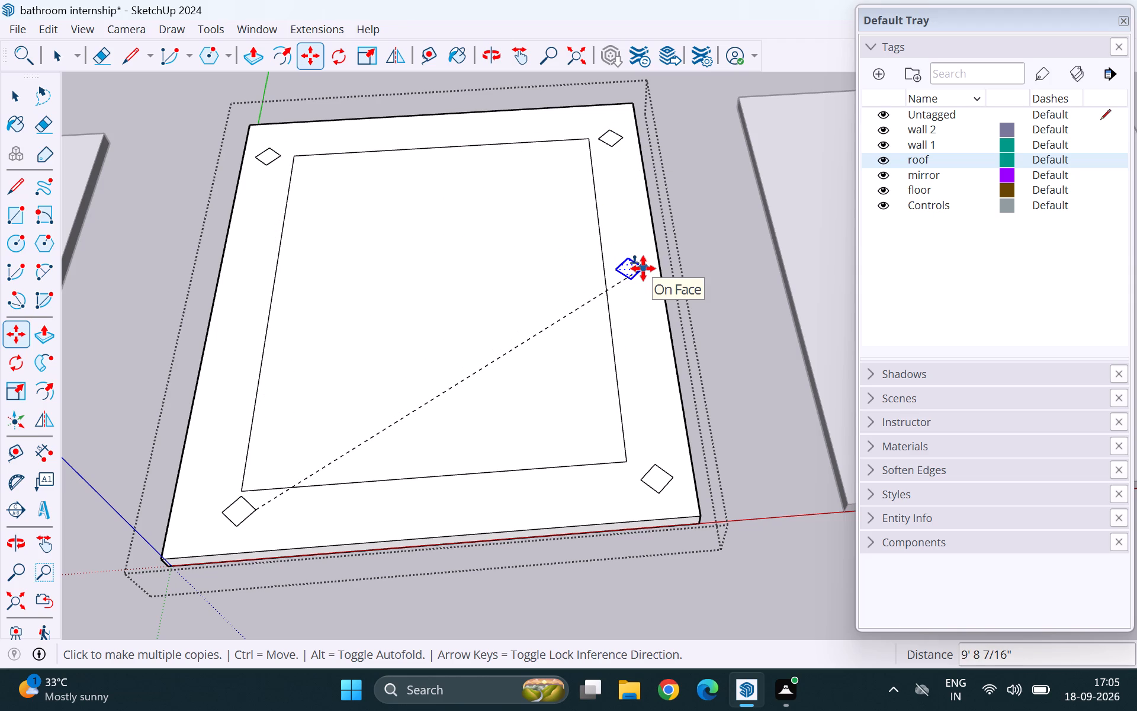
Place four more copies of the diamond, one at about the middle of each side of the border.
left_click(643, 268)
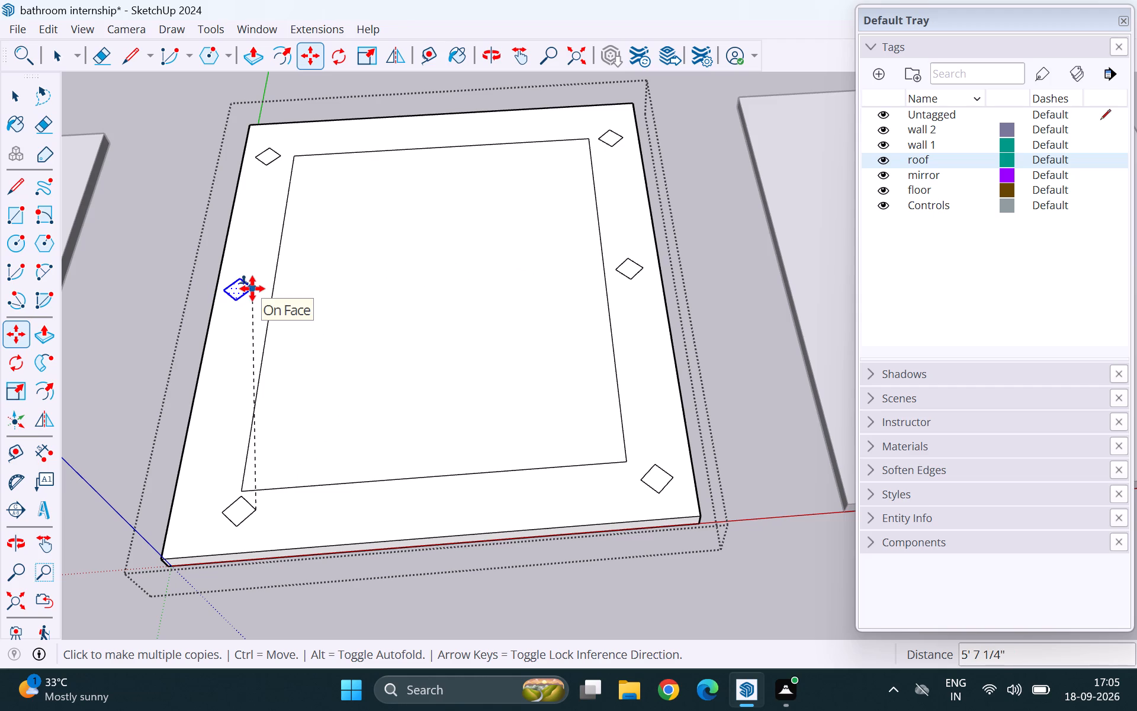
left_click(252, 289)
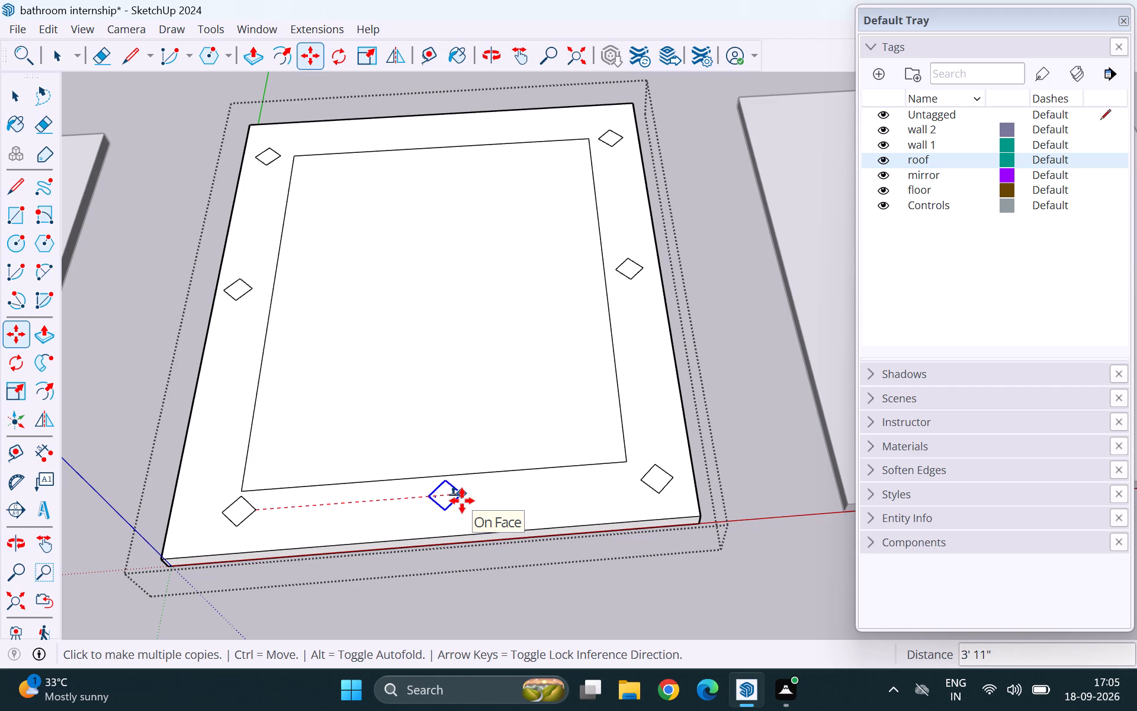
left_click(462, 501)
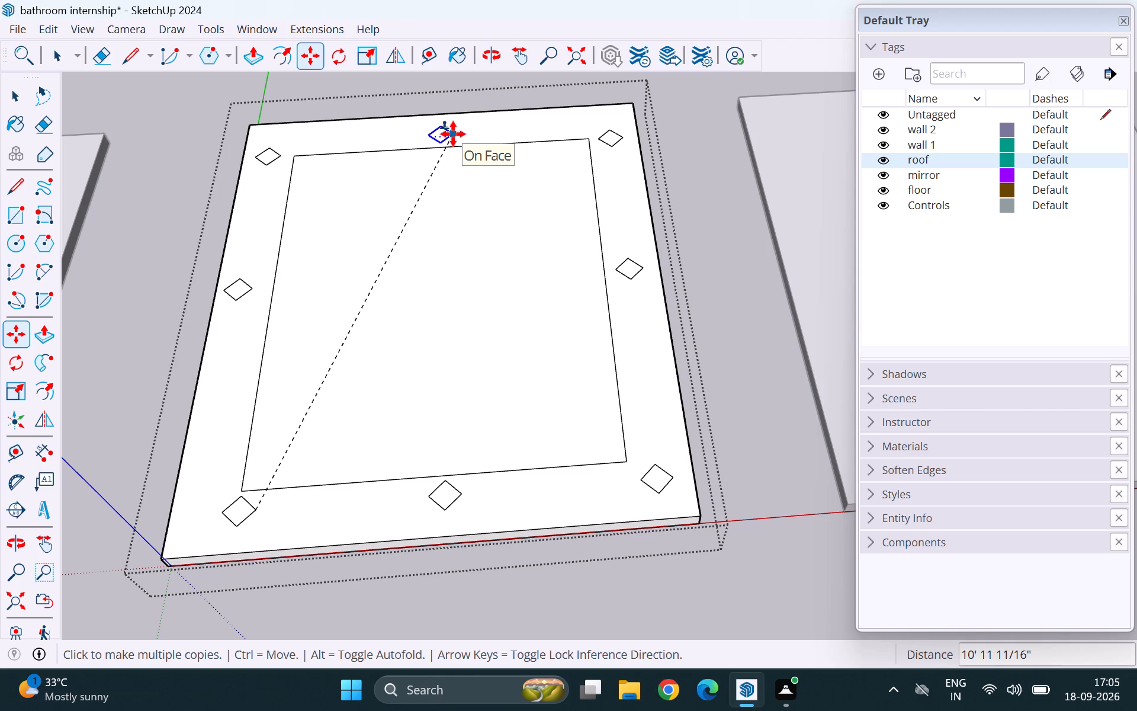
left_click(453, 134)
key("space")
Move the original diamond at the front corner by the origin about 7 1/2" along the red axis toward the slab's outer side edge.
scroll(264, 497, "up", 3)
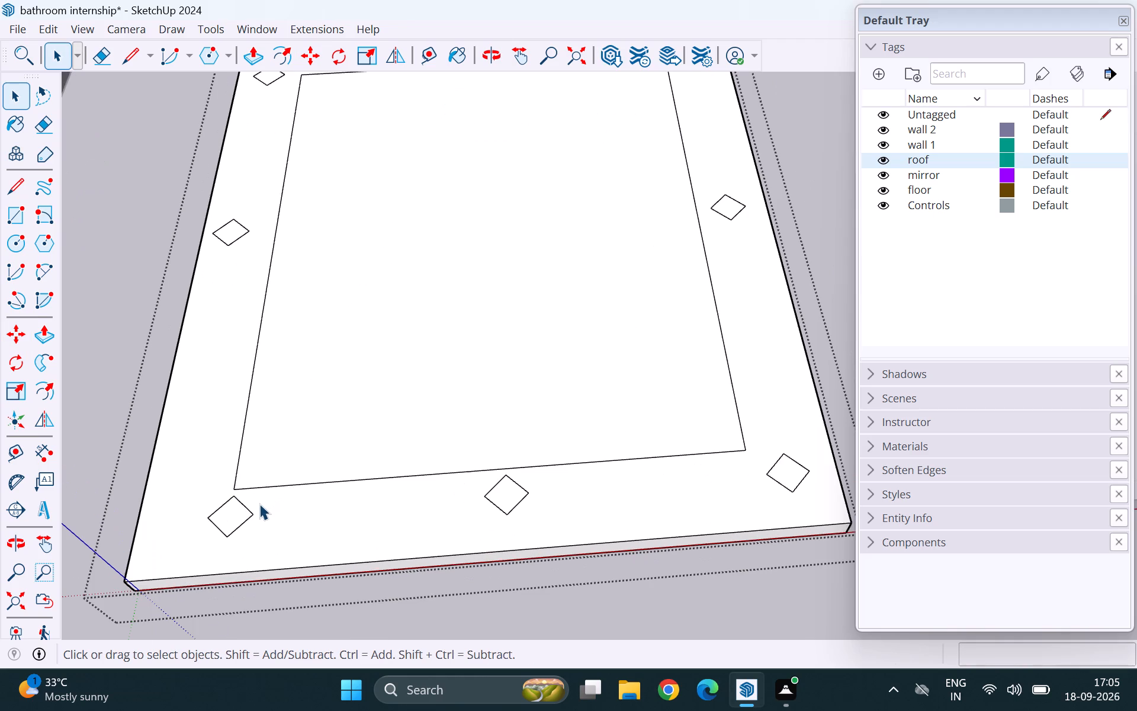
left_click(246, 516)
key("m")
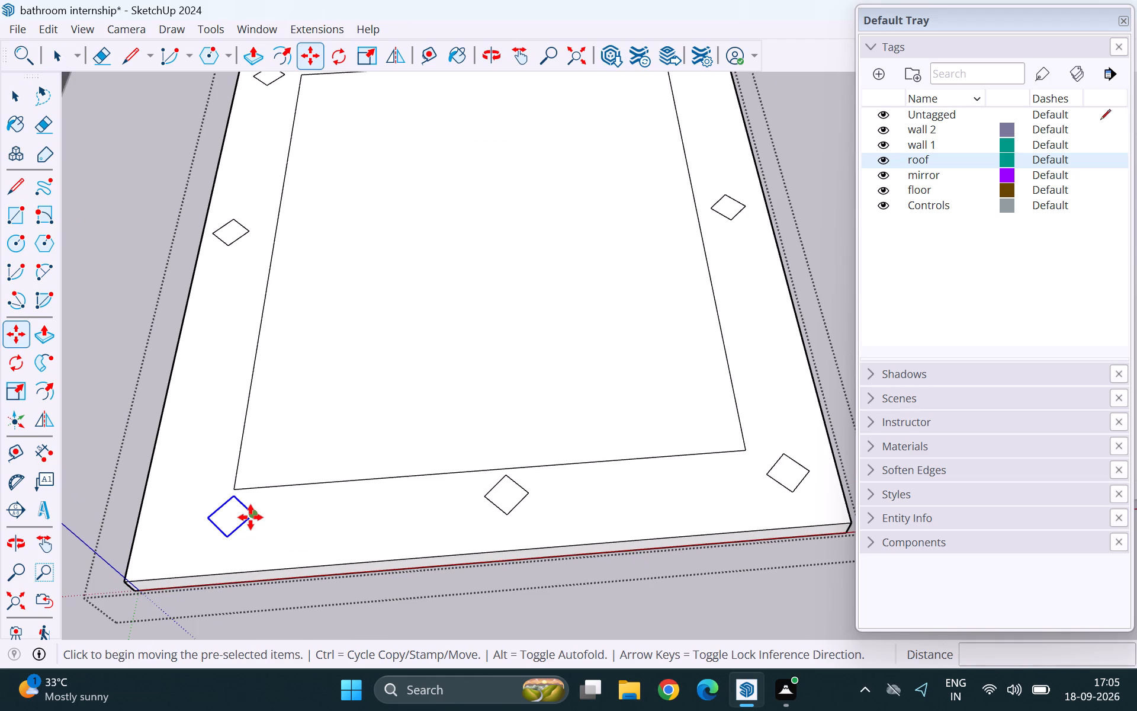
left_click(250, 517)
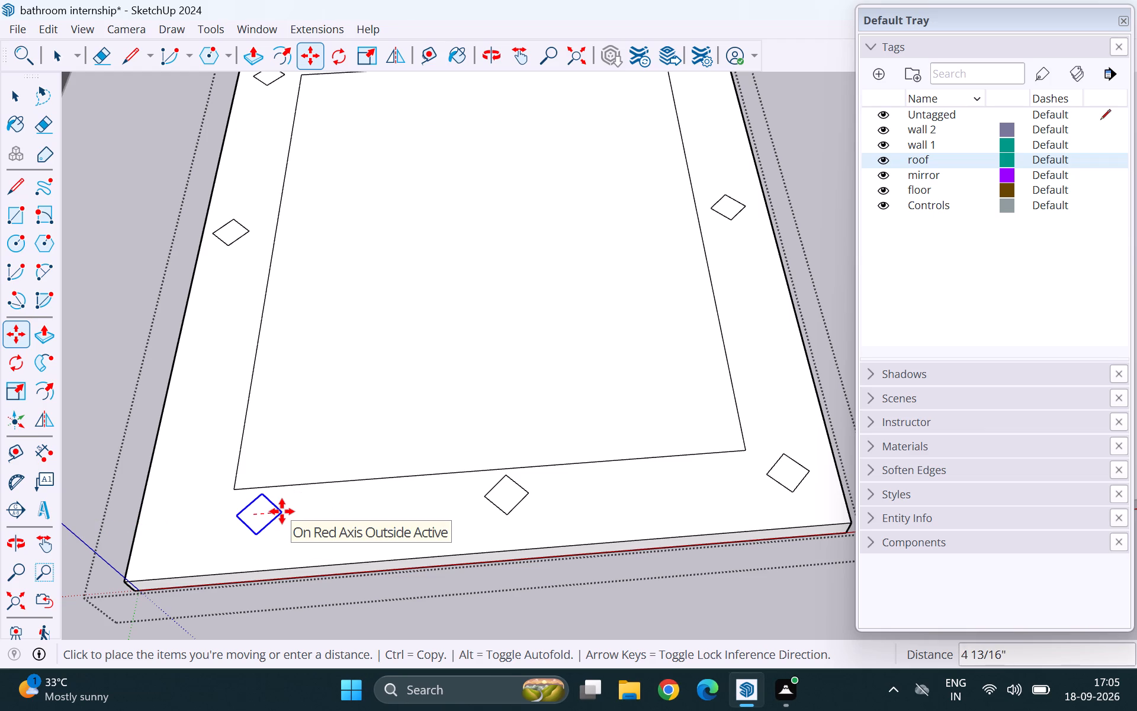
key("space")
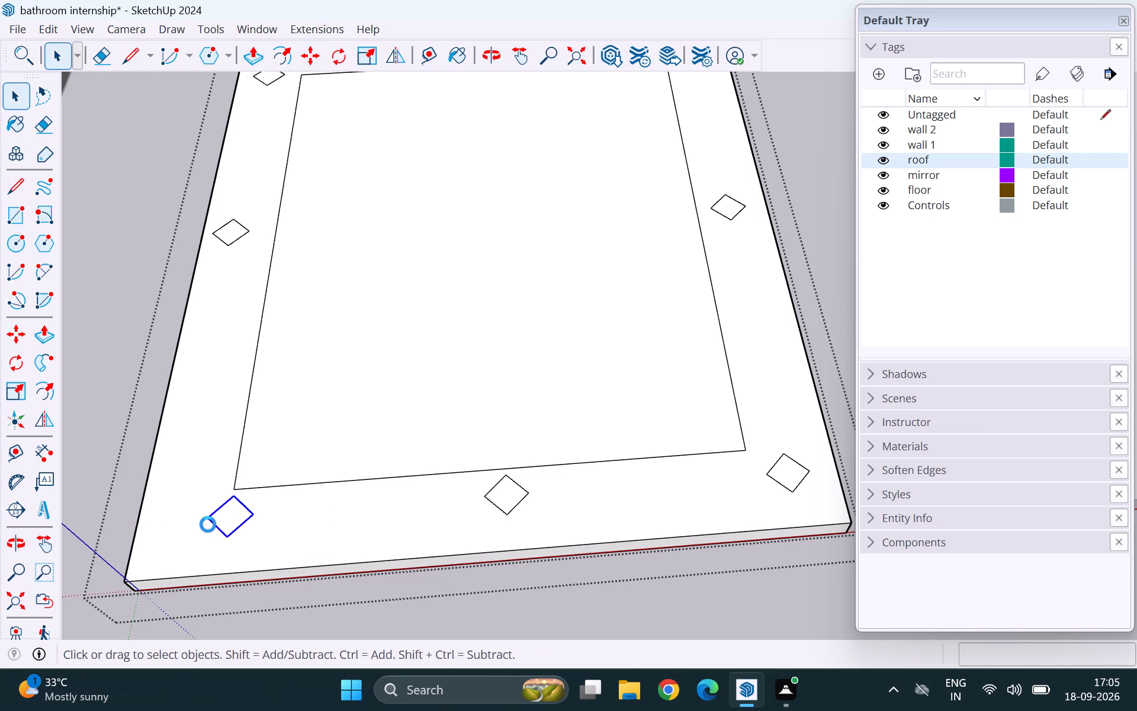
key("m")
left_click(204, 521)
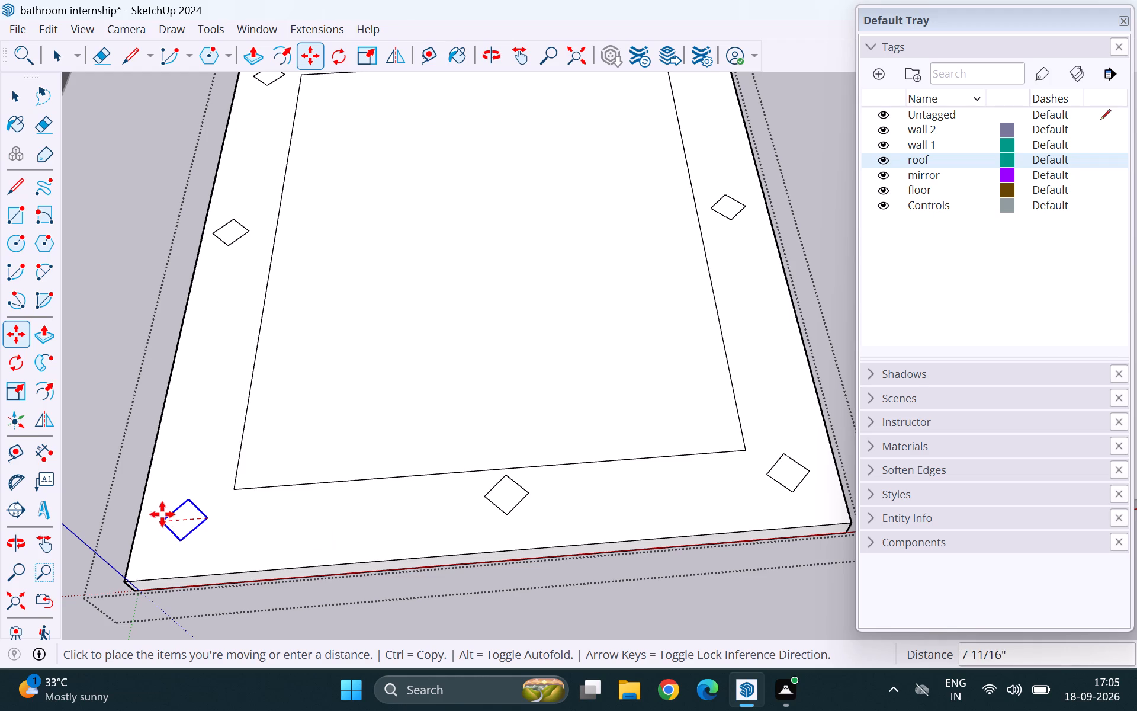
left_click(163, 514)
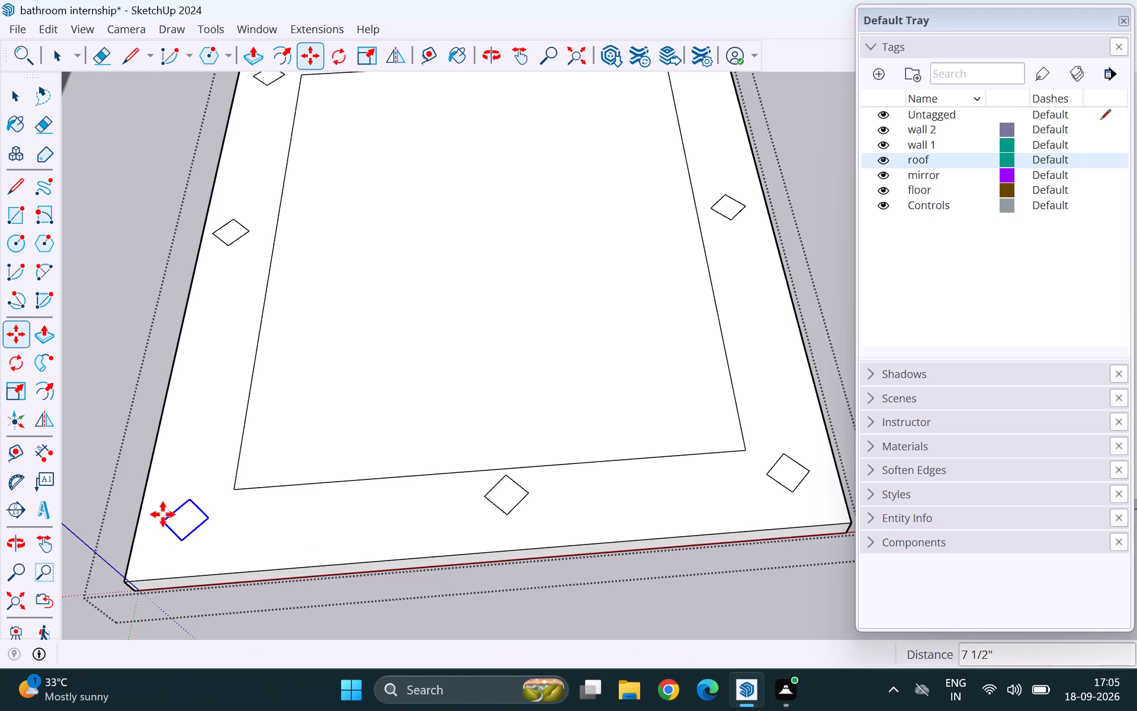
key("space")
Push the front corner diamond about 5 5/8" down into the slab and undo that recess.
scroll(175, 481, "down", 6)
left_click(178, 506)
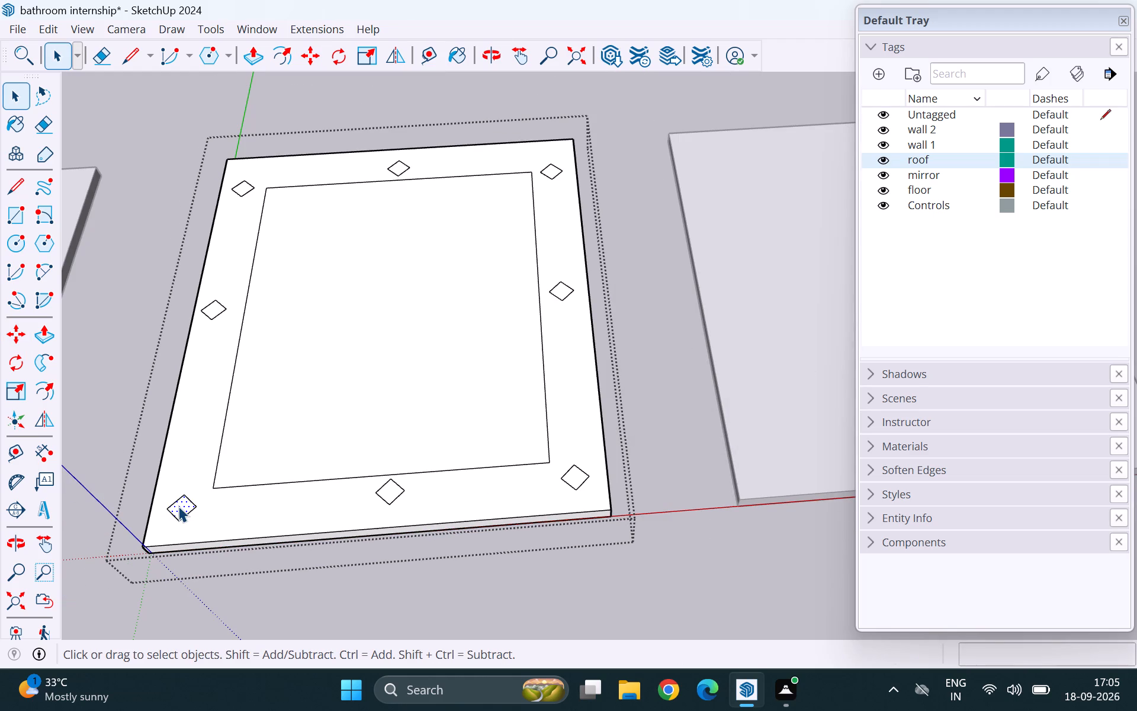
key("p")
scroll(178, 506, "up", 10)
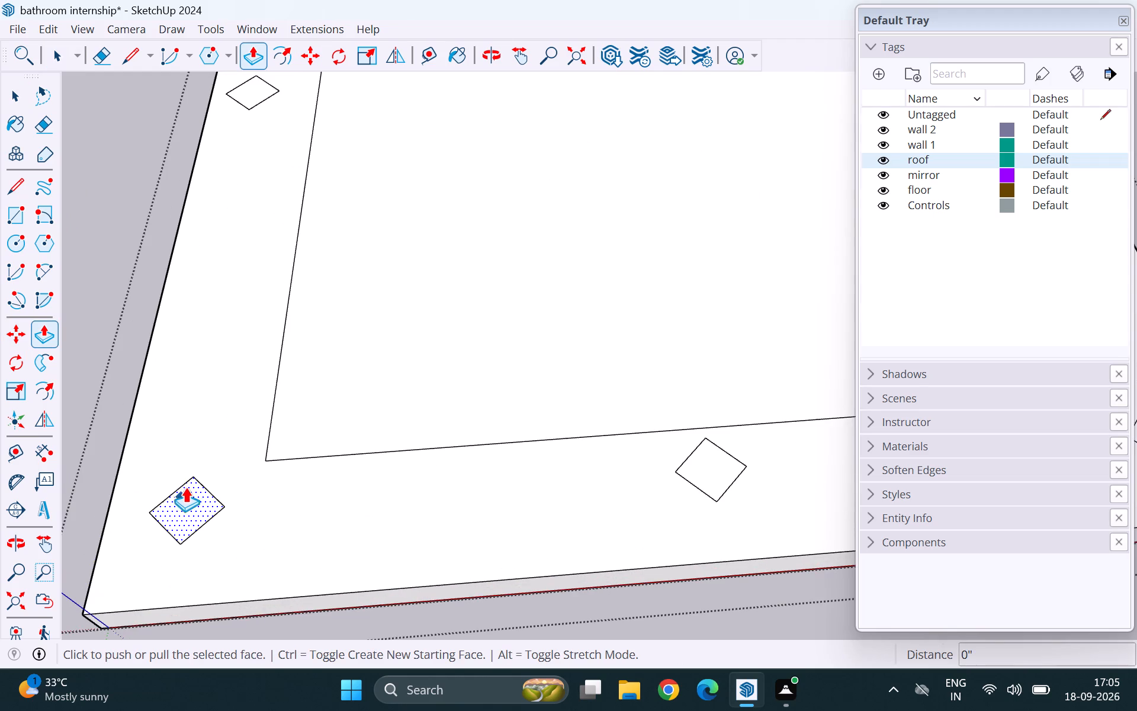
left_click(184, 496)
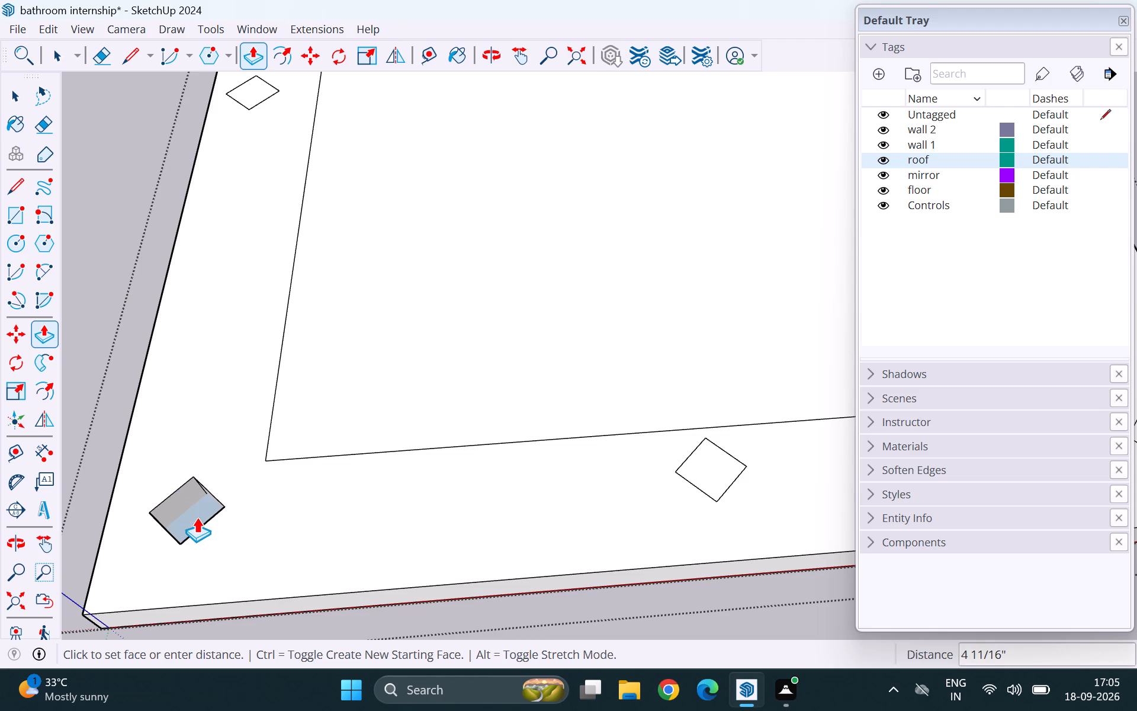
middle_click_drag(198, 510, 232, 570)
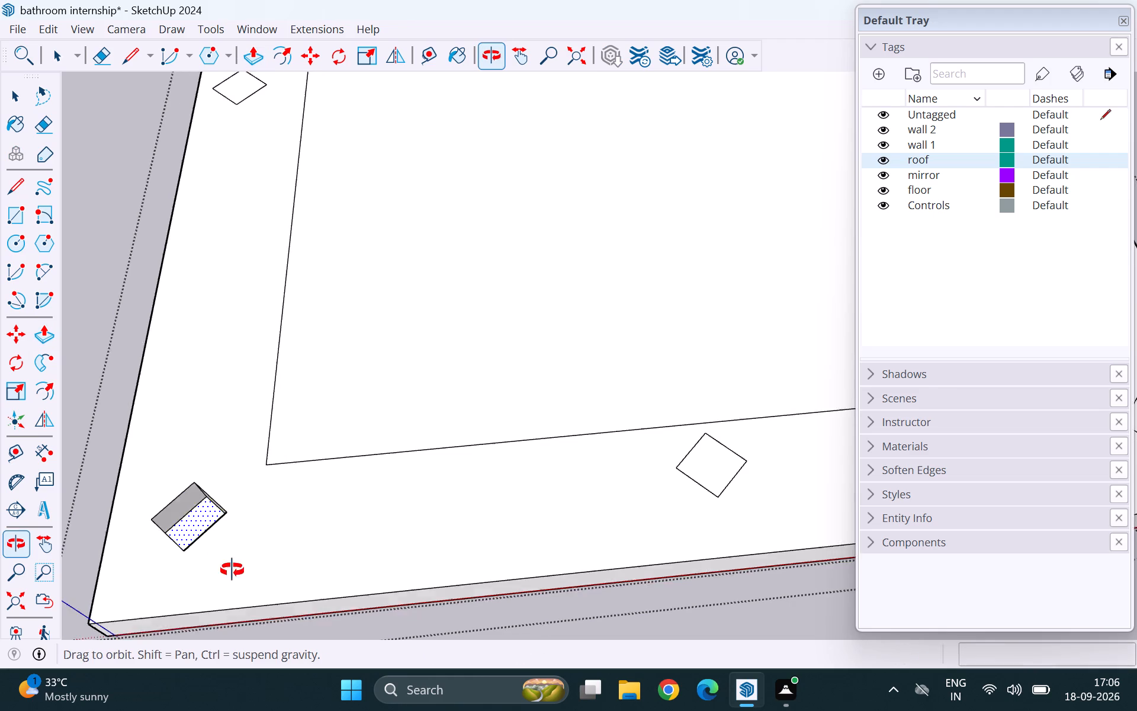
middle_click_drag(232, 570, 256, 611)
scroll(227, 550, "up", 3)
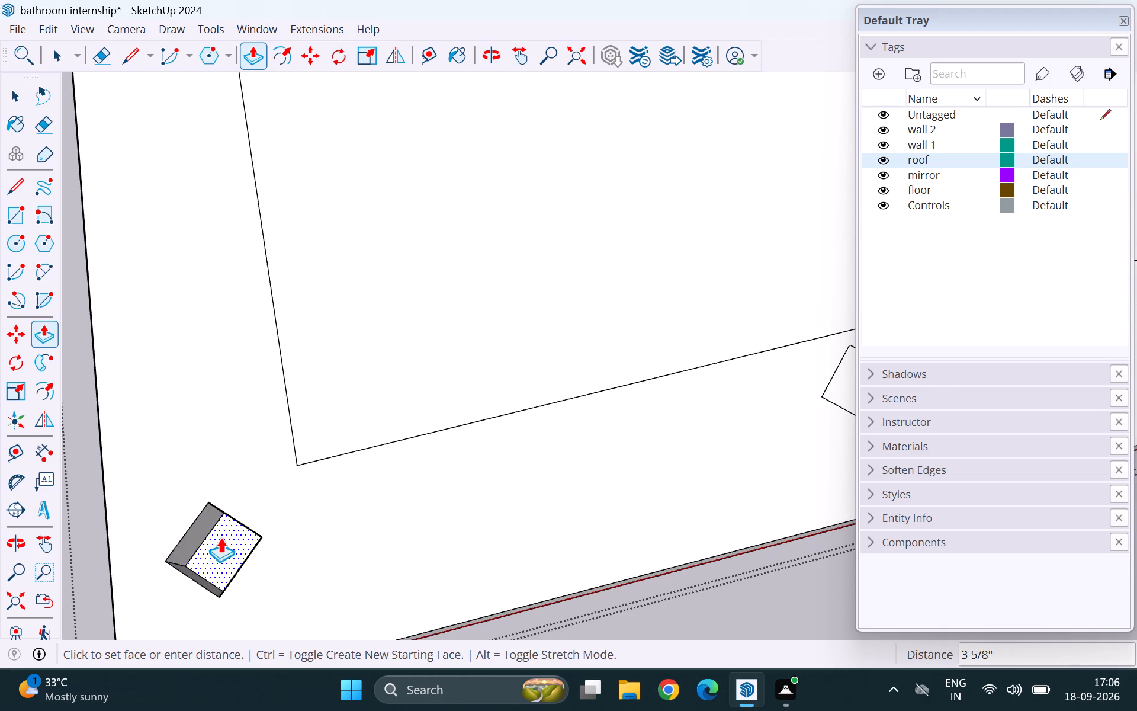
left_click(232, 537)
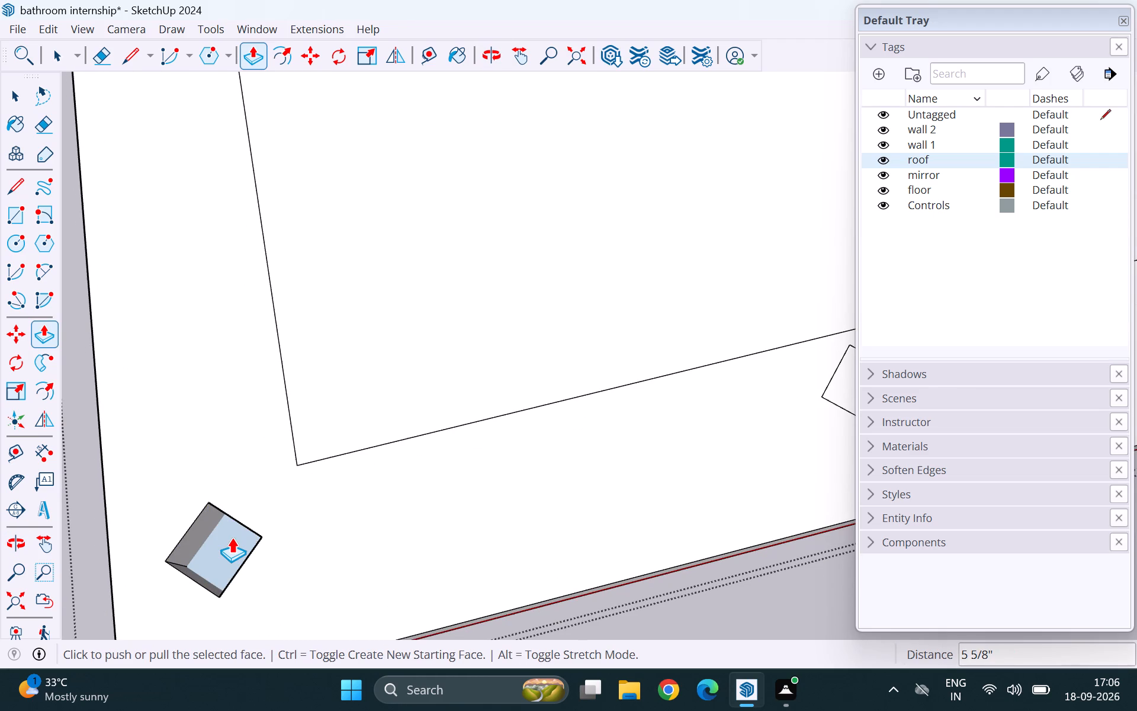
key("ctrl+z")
Recess the front corner diamond by the origin about 3 3/8" into the slab, and push it about 5/8" further.
left_click(221, 540)
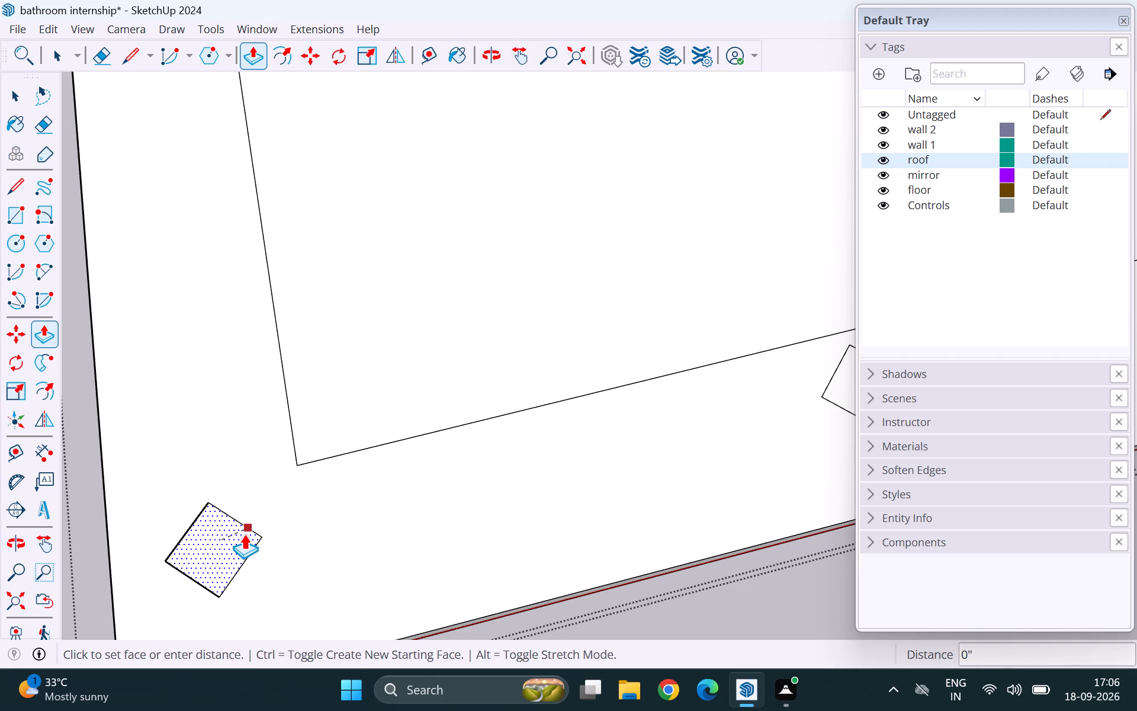
scroll(220, 545, "down", 4)
scroll(220, 546, "up", 6)
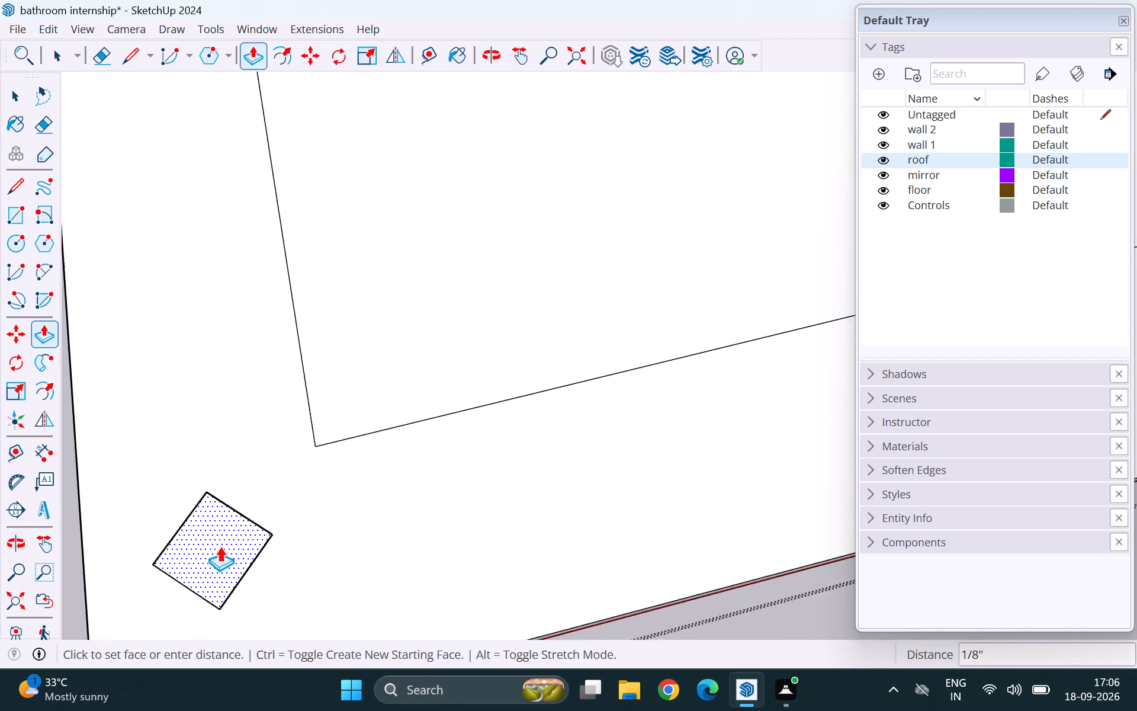
scroll(219, 546, "up", 6)
left_click_drag(263, 540, 274, 546)
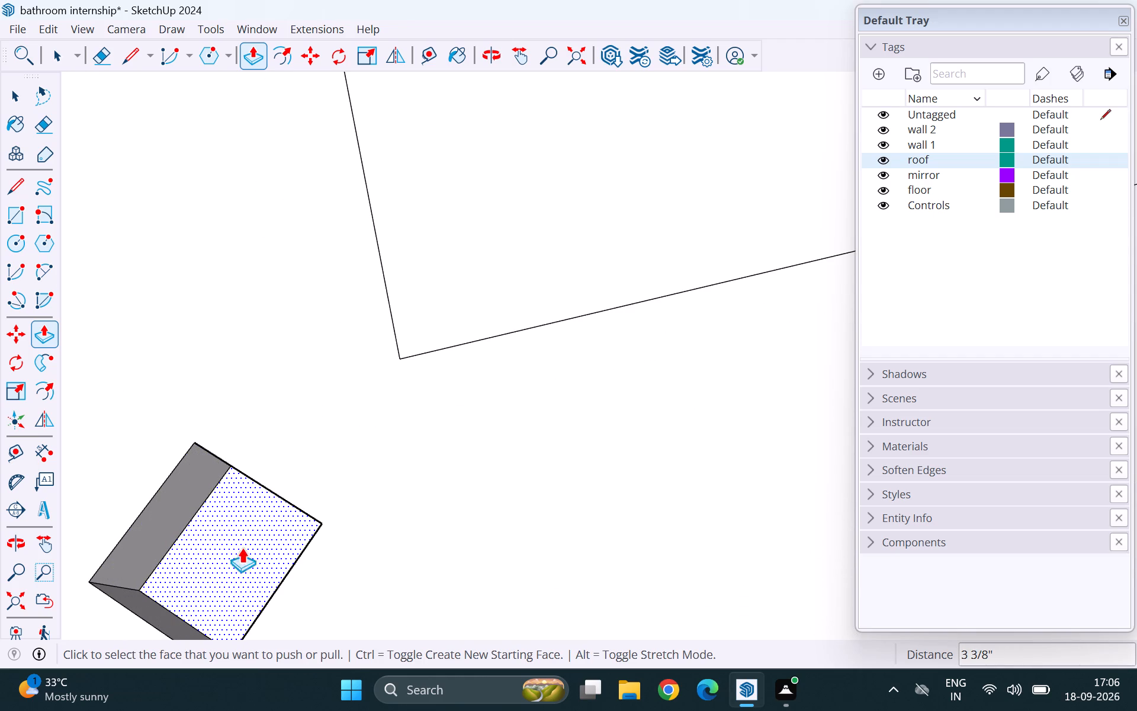
left_click(209, 548)
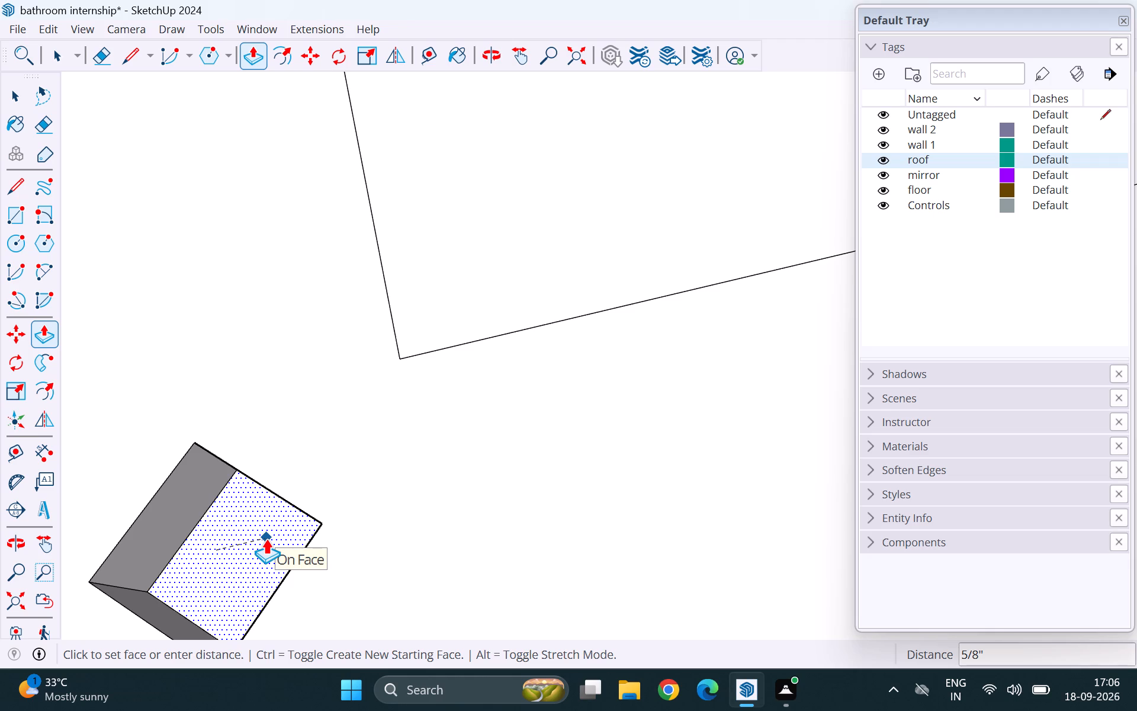
left_click(266, 539)
Recess the diamond at the middle of the front border side with repeated 5/8" pushes and a last push of about 3/8".
scroll(17, 232, "down", 6)
scroll(114, 242, "down", 15)
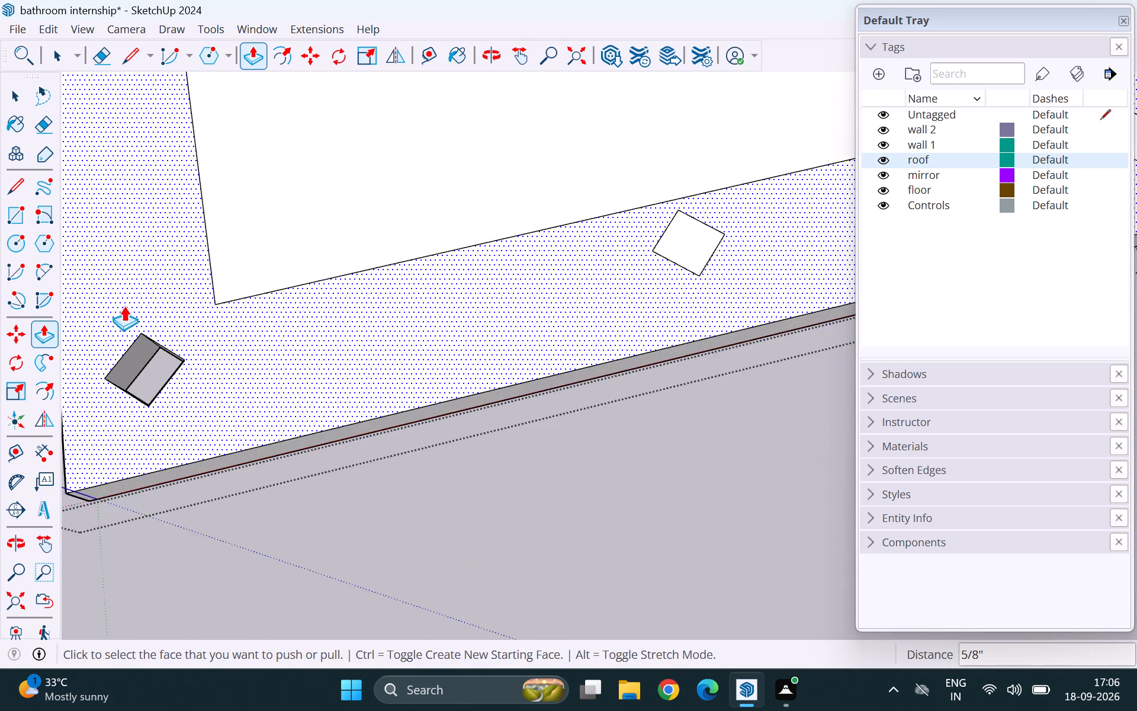
scroll(124, 306, "down", 15)
scroll(240, 314, "up", 18)
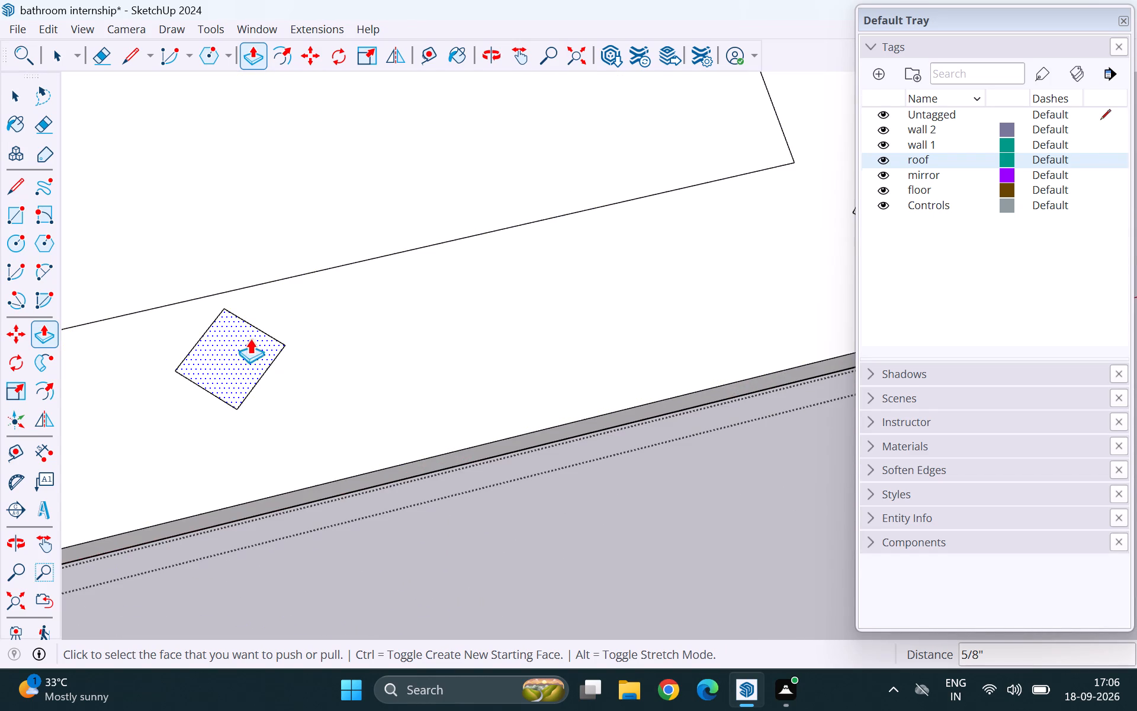
double_click(241, 349)
scroll(175, 367, "down", 6)
scroll(193, 353, "up", 11)
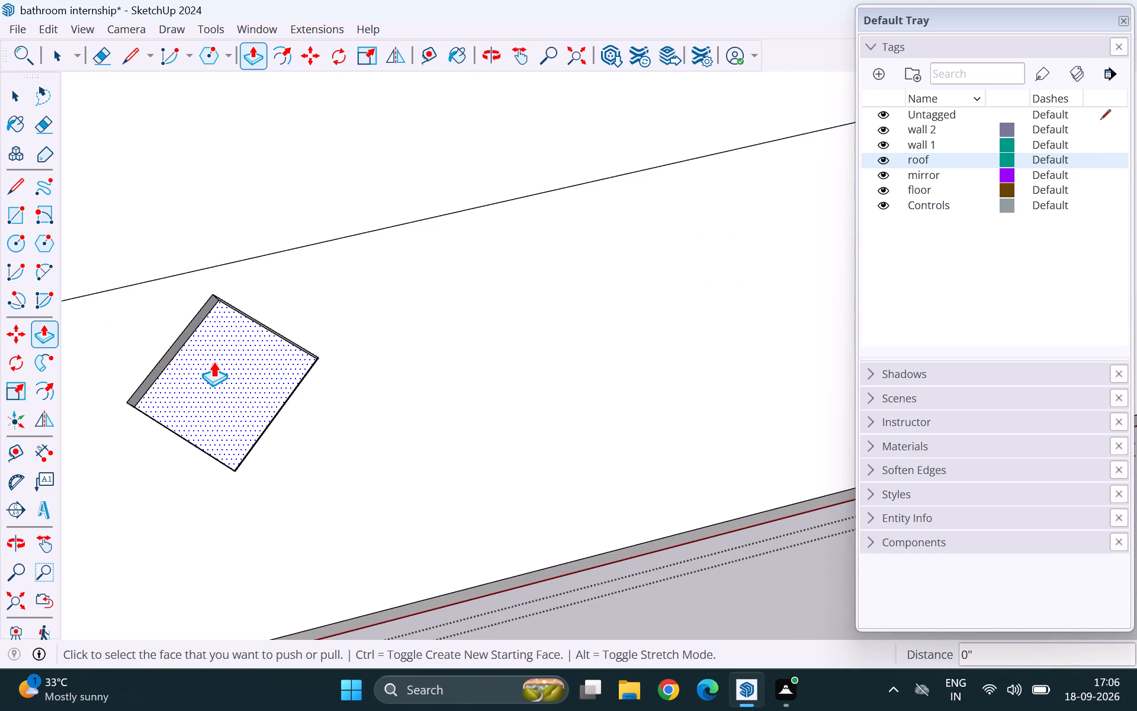
double_click(213, 361)
triple_click(213, 361)
triple_click(213, 361)
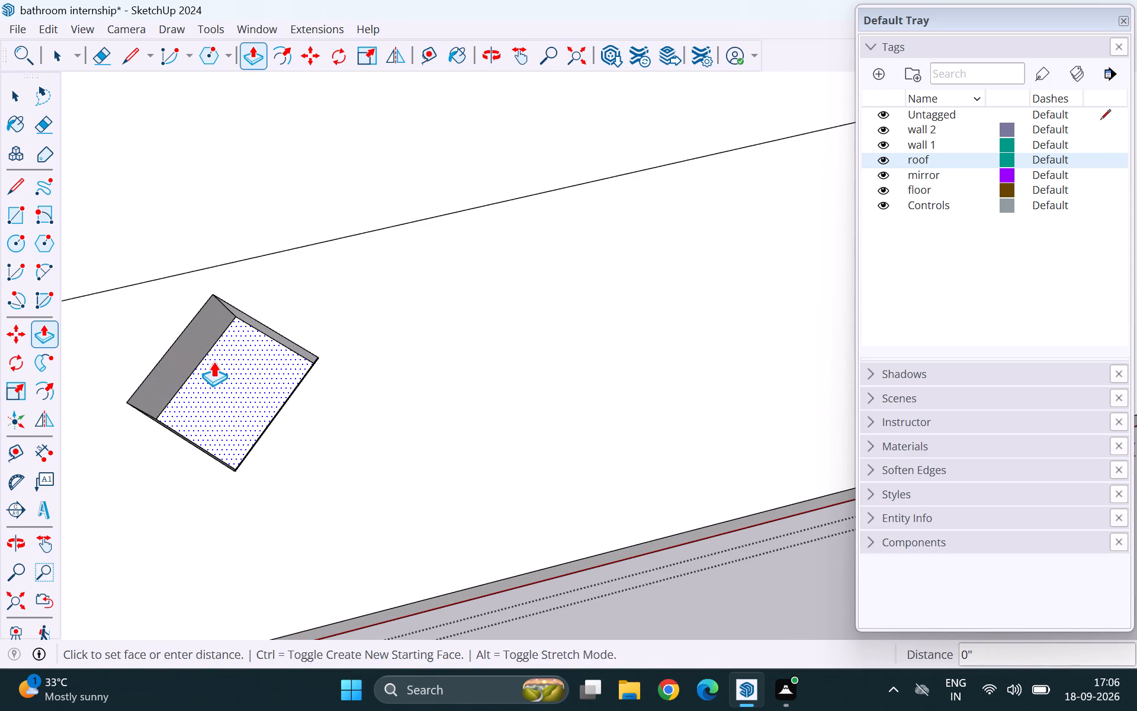
left_click(213, 361)
left_click_drag(213, 361, 216, 367)
left_click(216, 367)
left_click_drag(216, 367, 219, 372)
left_click(219, 372)
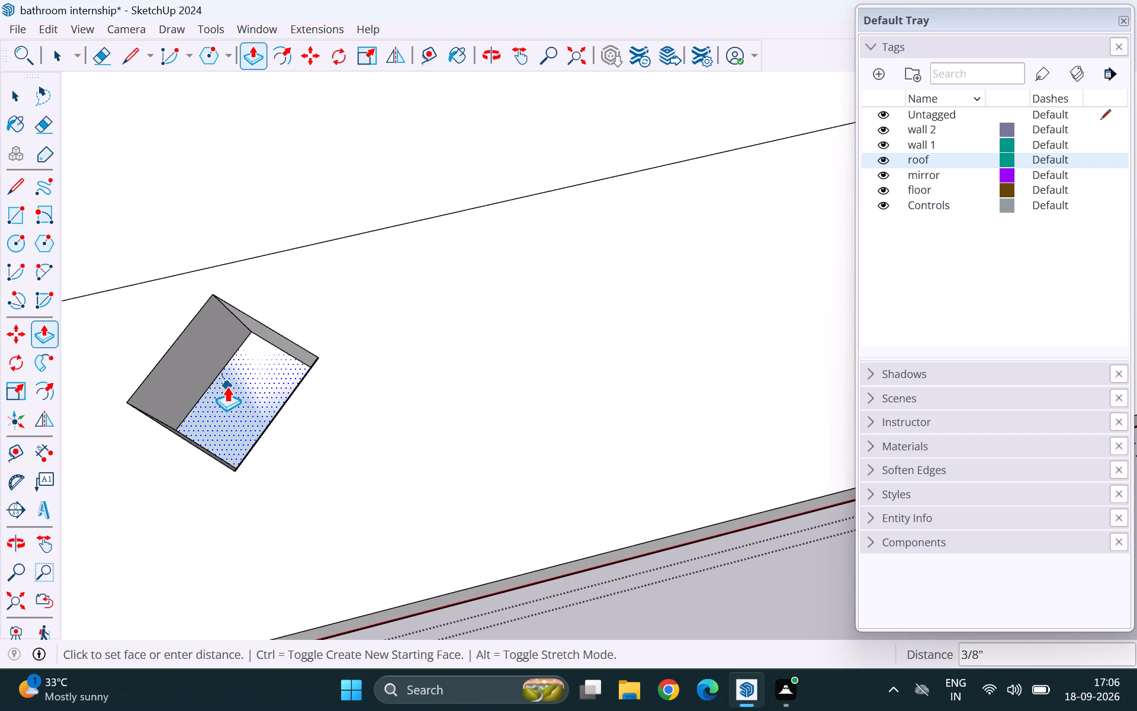
left_click(238, 401)
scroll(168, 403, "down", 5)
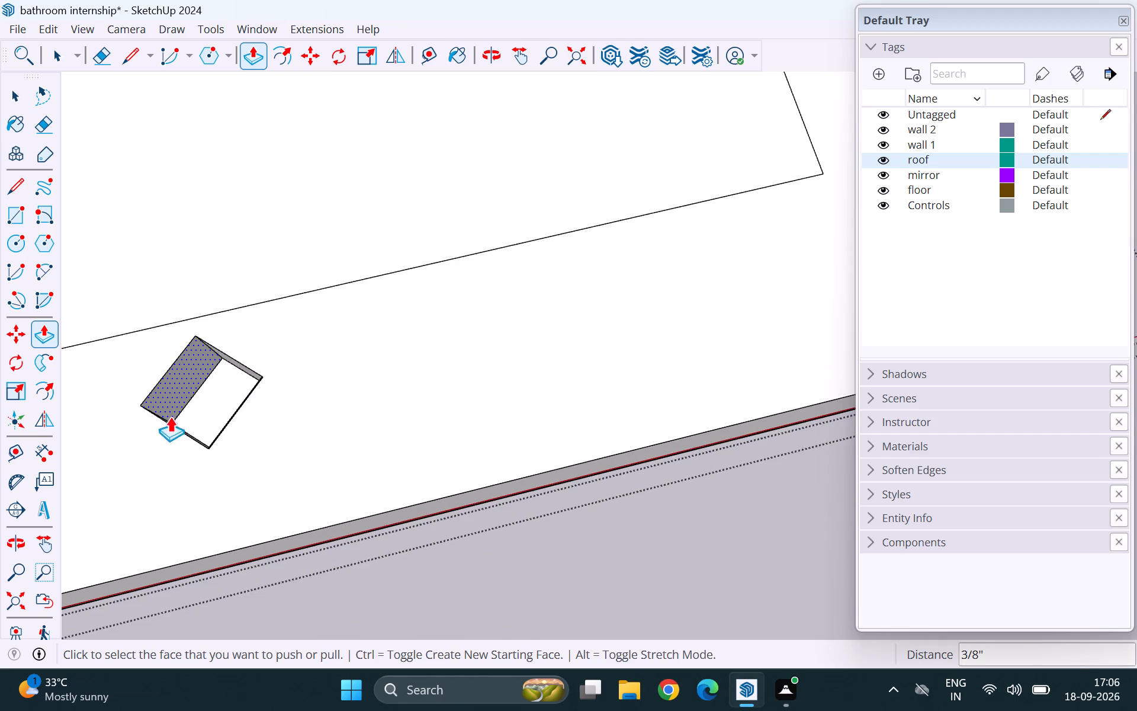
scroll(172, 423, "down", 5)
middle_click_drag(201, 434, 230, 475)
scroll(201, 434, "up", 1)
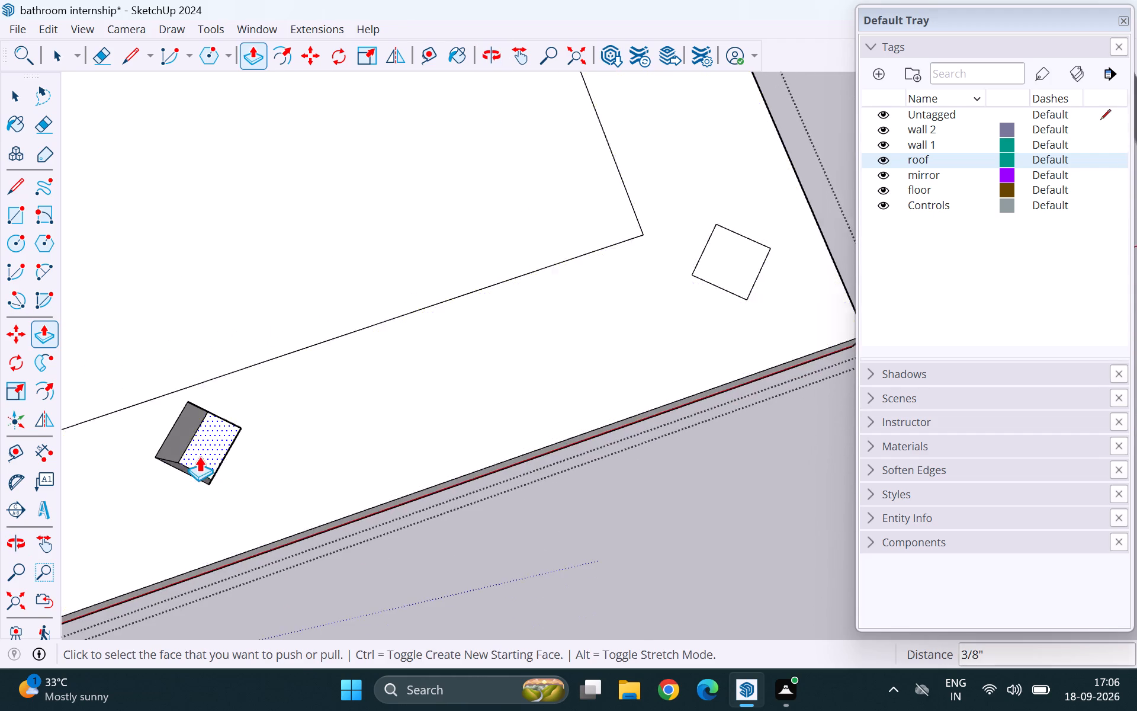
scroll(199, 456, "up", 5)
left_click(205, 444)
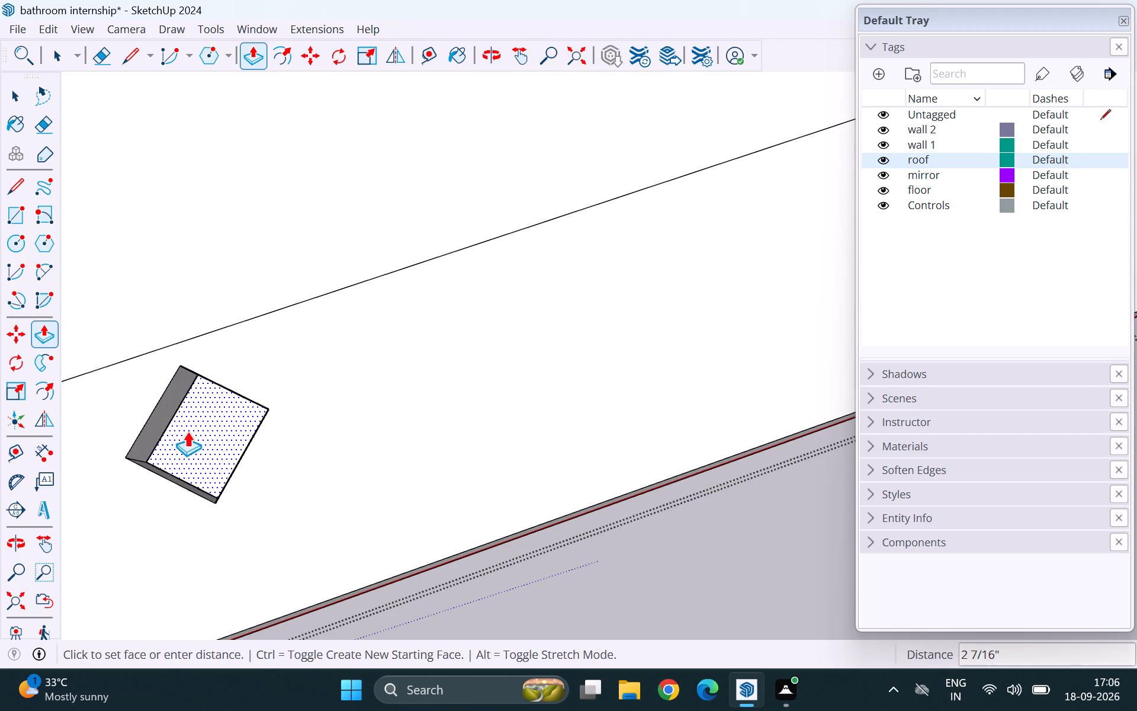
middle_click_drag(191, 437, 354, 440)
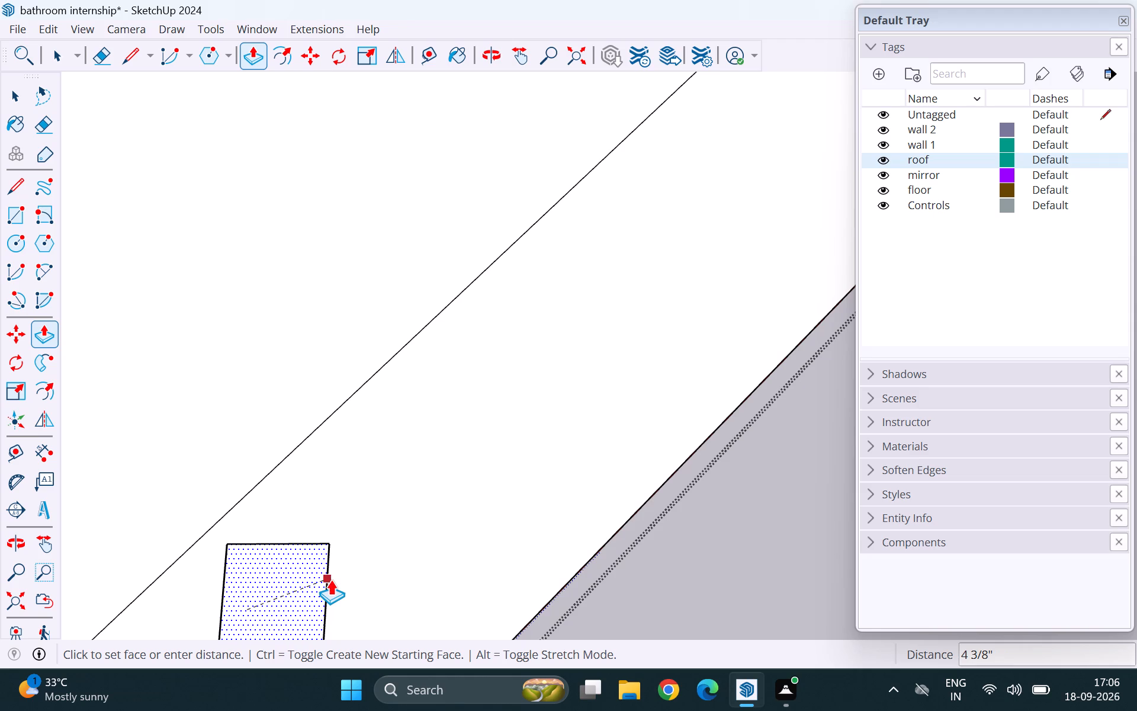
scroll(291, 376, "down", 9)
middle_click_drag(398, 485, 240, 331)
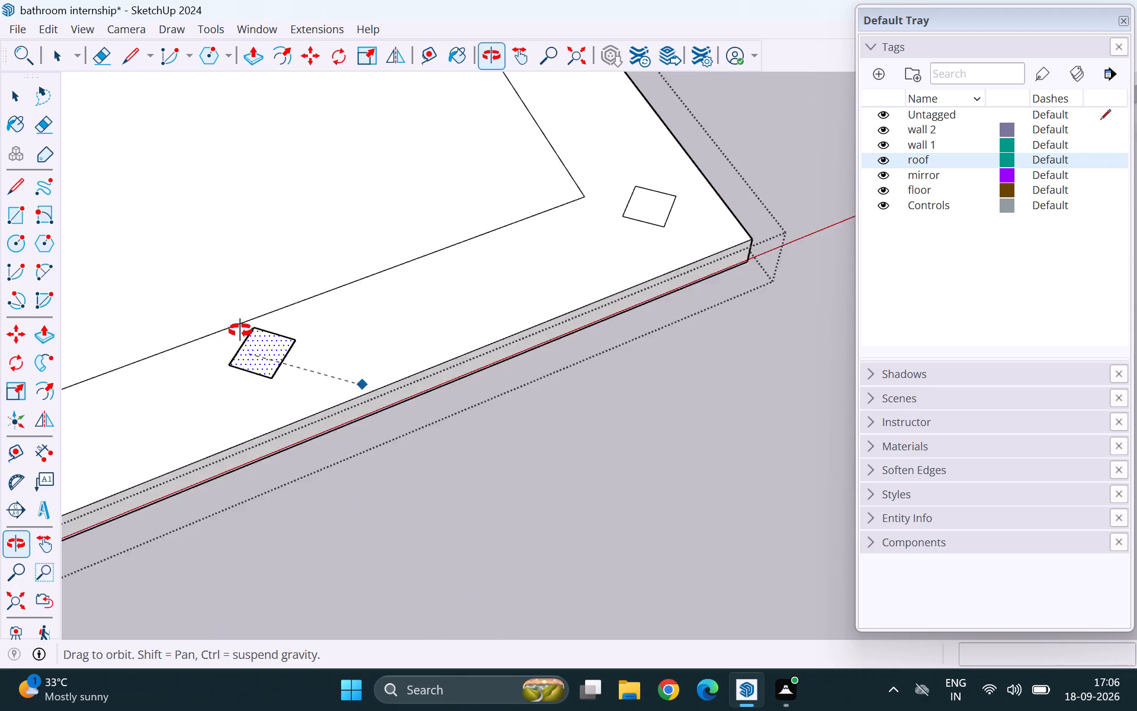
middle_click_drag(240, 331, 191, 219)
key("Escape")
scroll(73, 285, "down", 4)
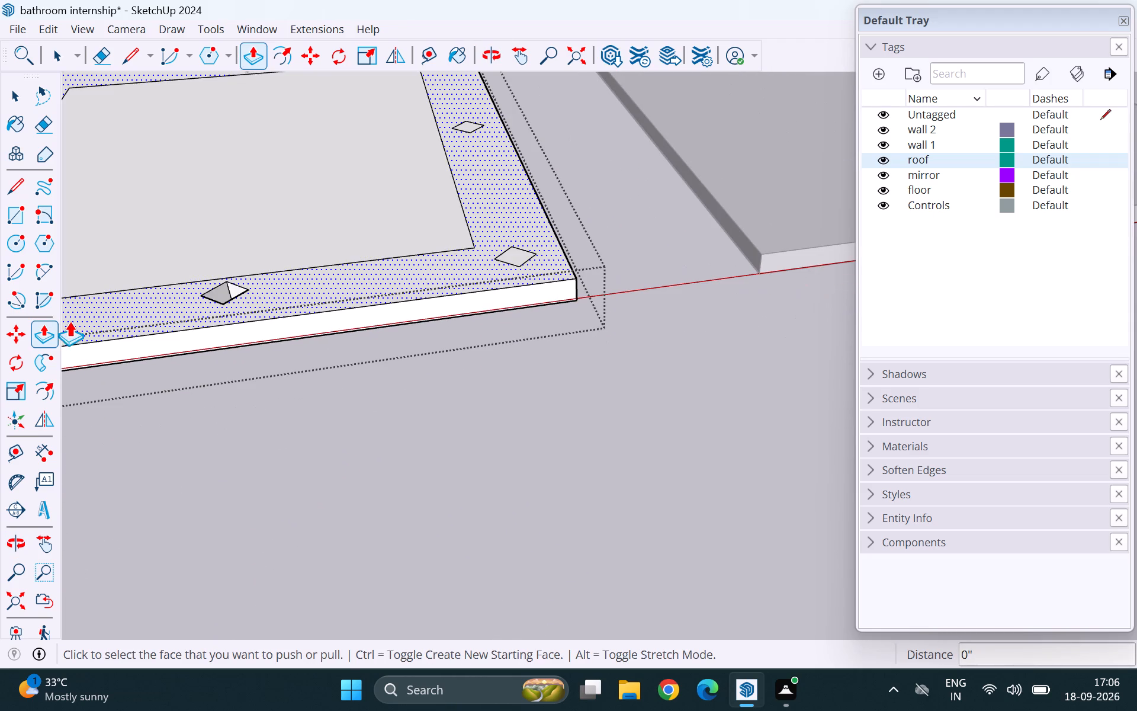
Push the border face around the inset panel 2" down into the slab and leave the group.
key("space")
scroll(0, 412, "down", 20)
scroll(0, 412, "down", 3)
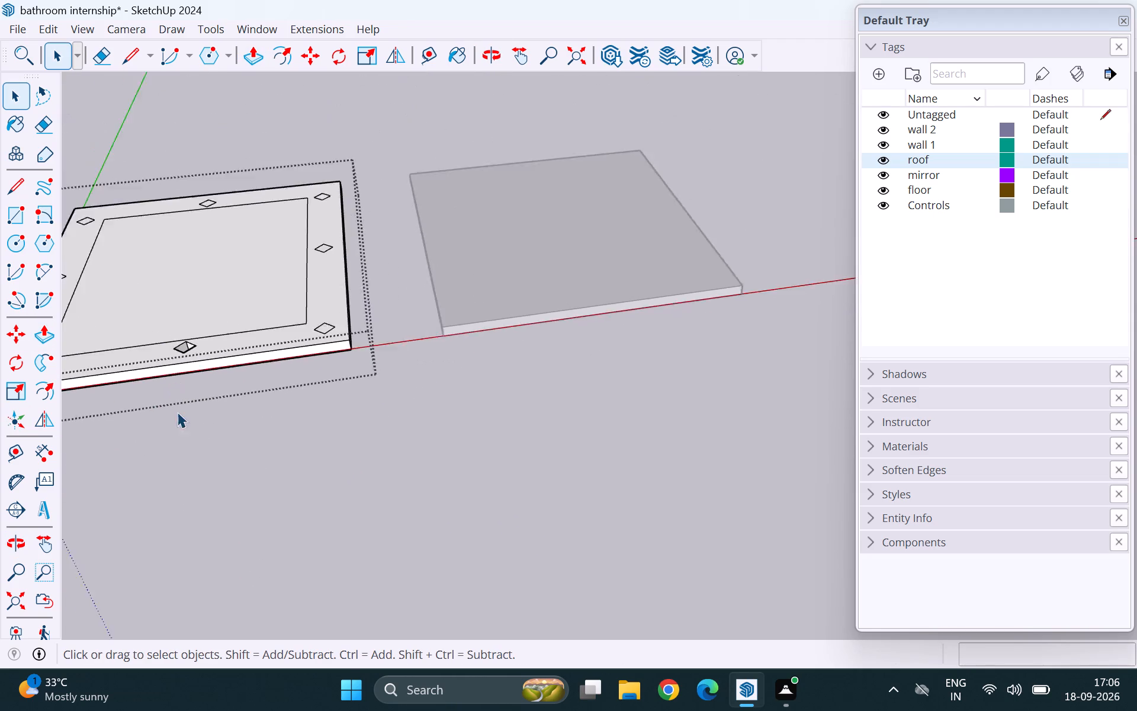
scroll(177, 412, "down", 7)
left_click(351, 228)
scroll(351, 231, "down", 4)
middle_click_drag(277, 437, 278, 403)
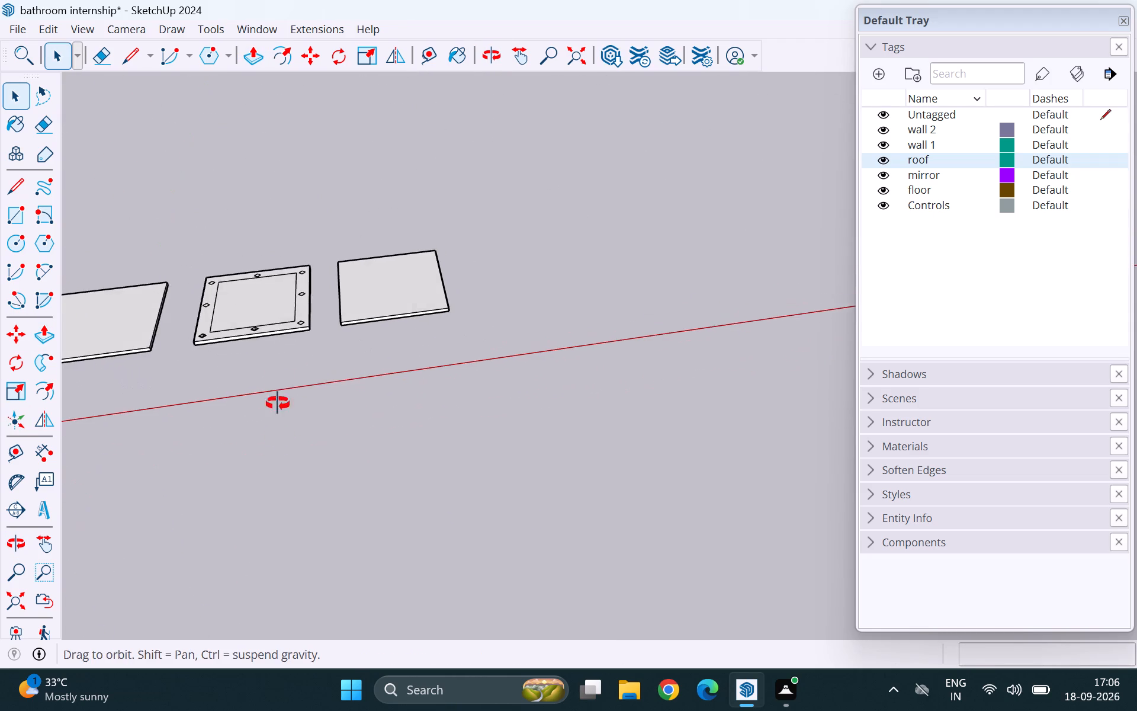
middle_click_drag(278, 403, 278, 370)
scroll(285, 301, "up", 11)
double_click(281, 374)
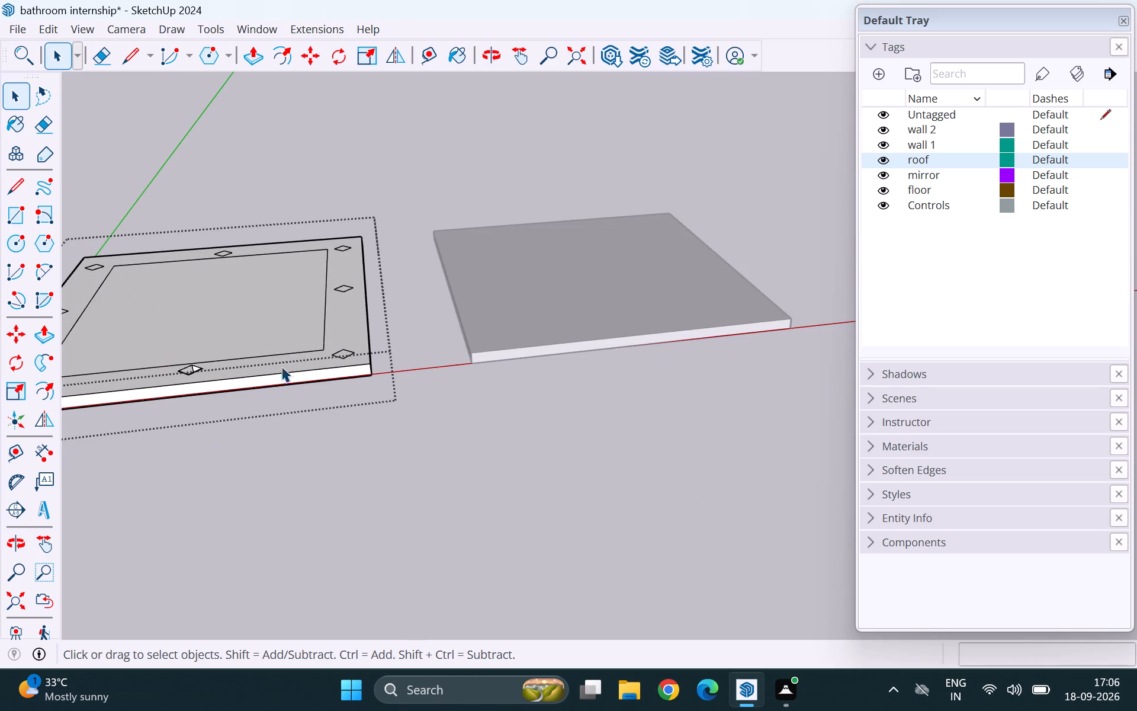
middle_click_drag(283, 341, 294, 410)
scroll(301, 393, "up", 5)
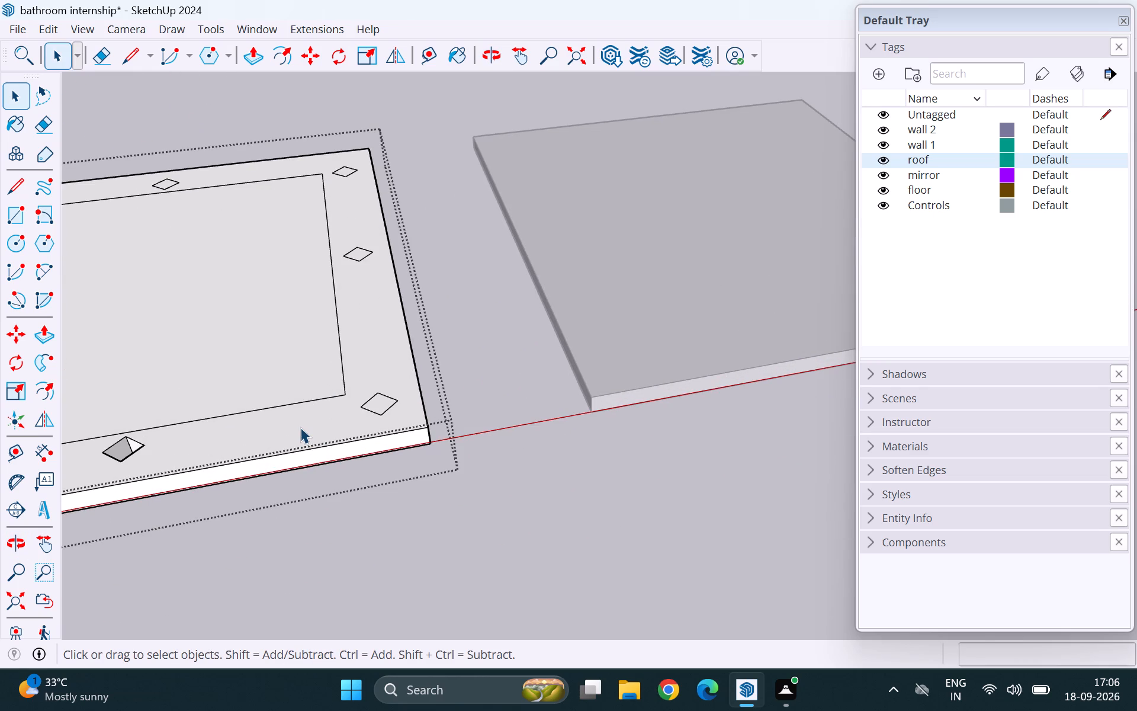
left_click(300, 427)
key("p")
left_click(300, 427)
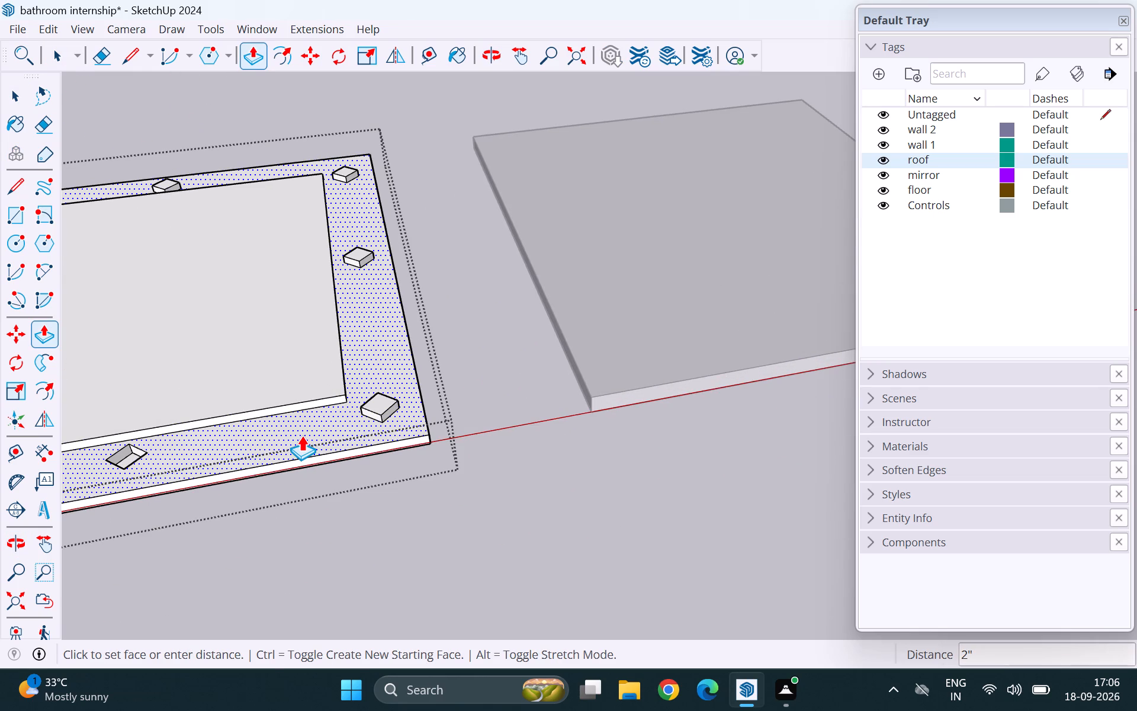
key("2")
key("Return")
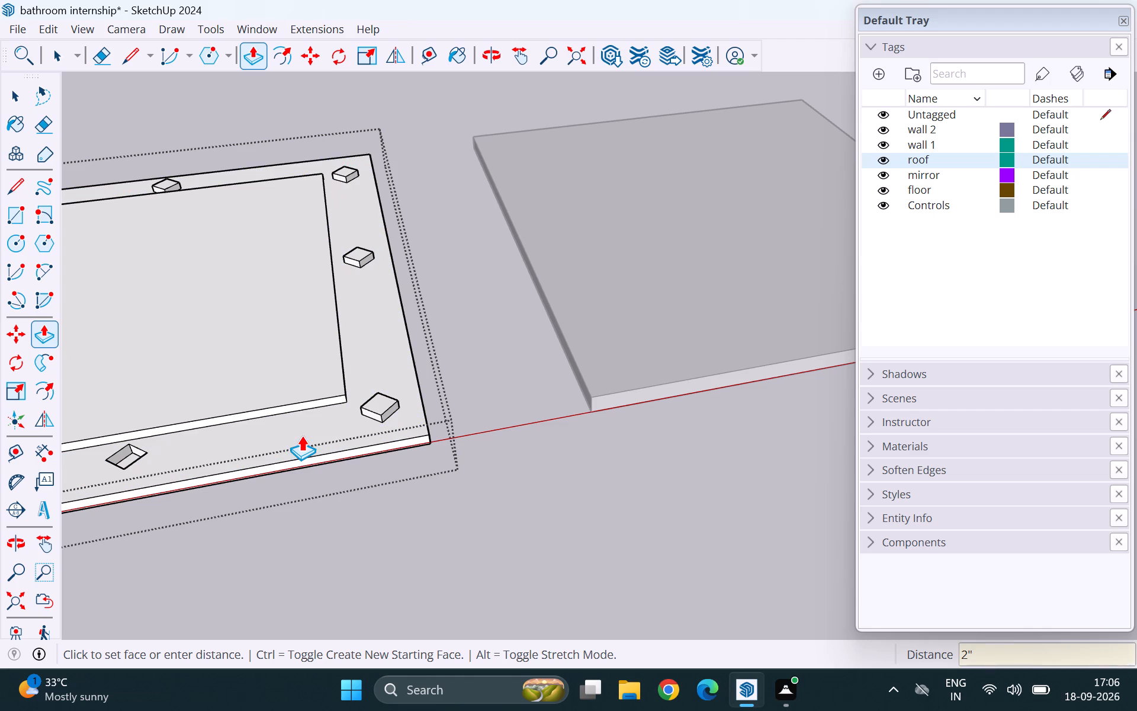
key("space")
left_click(449, 376)
Reopen the slab group and push the raised diamond at the front corner farthest from the origin down about 4 3/8".
scroll(457, 382, "down", 4)
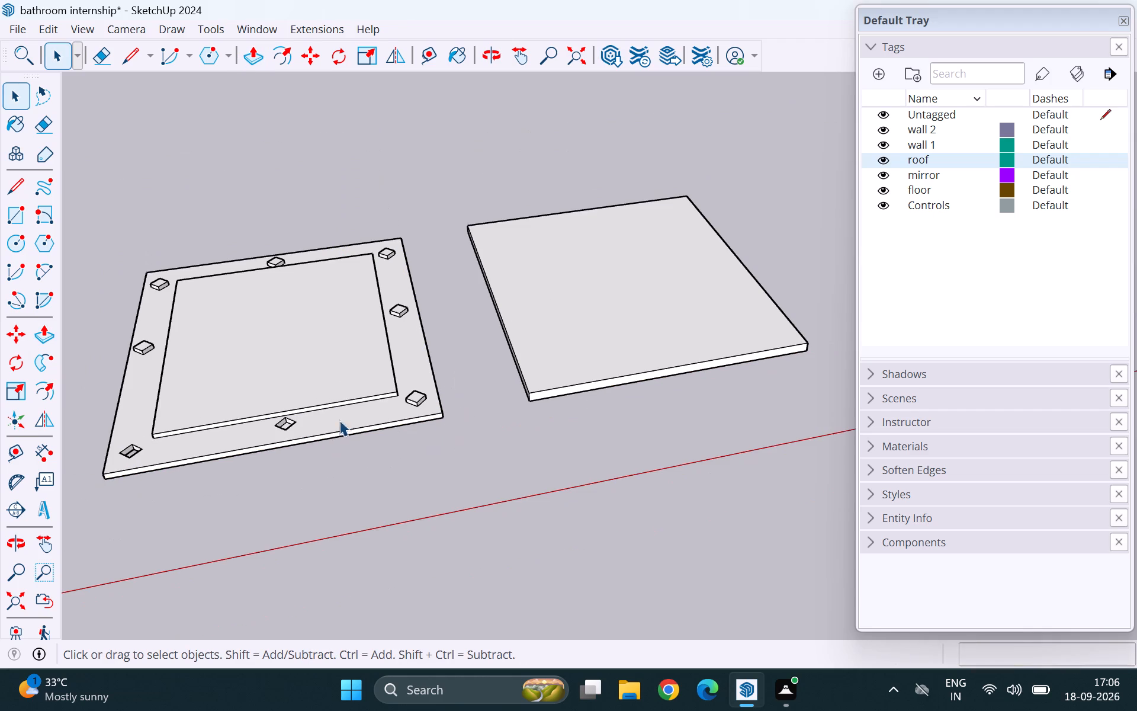
double_click(169, 449)
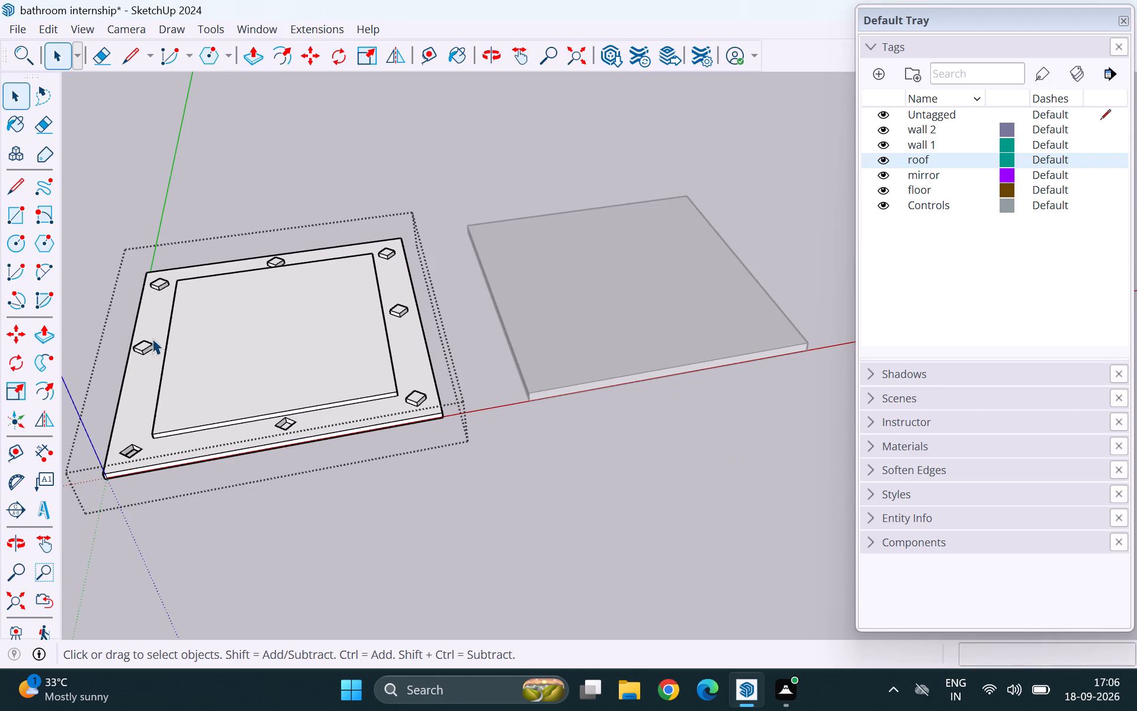
middle_click_drag(221, 424, 221, 469)
scroll(475, 413, "up", 11)
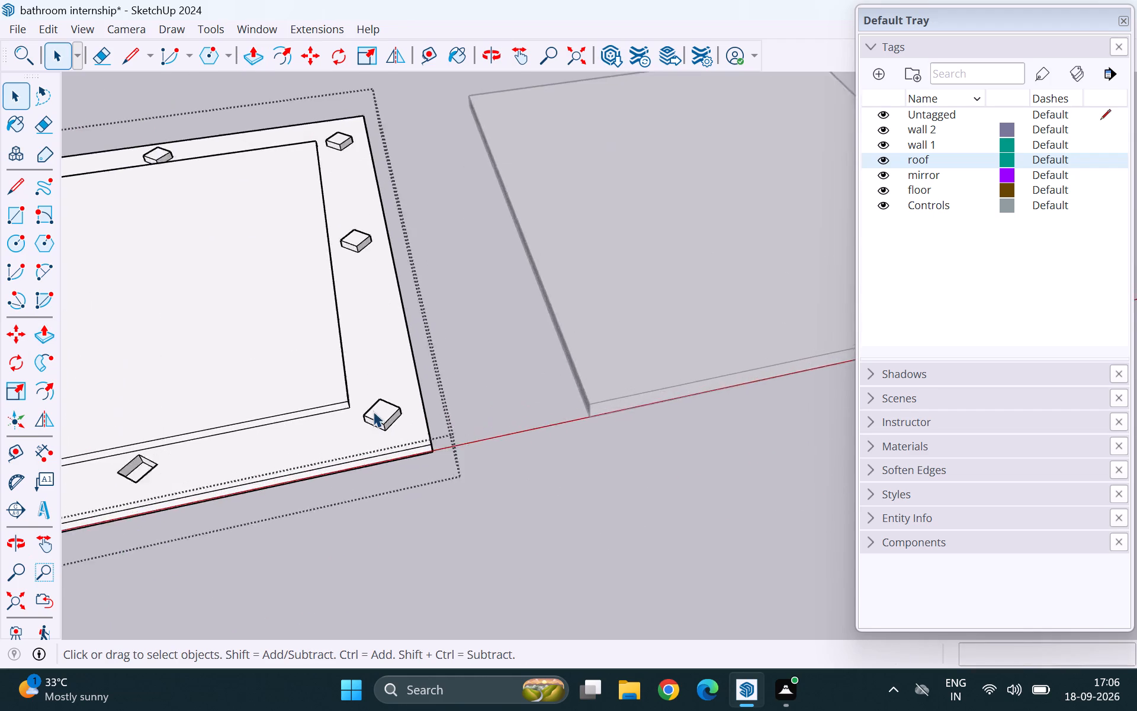
scroll(373, 411, "up", 6)
left_click(389, 411)
key("p")
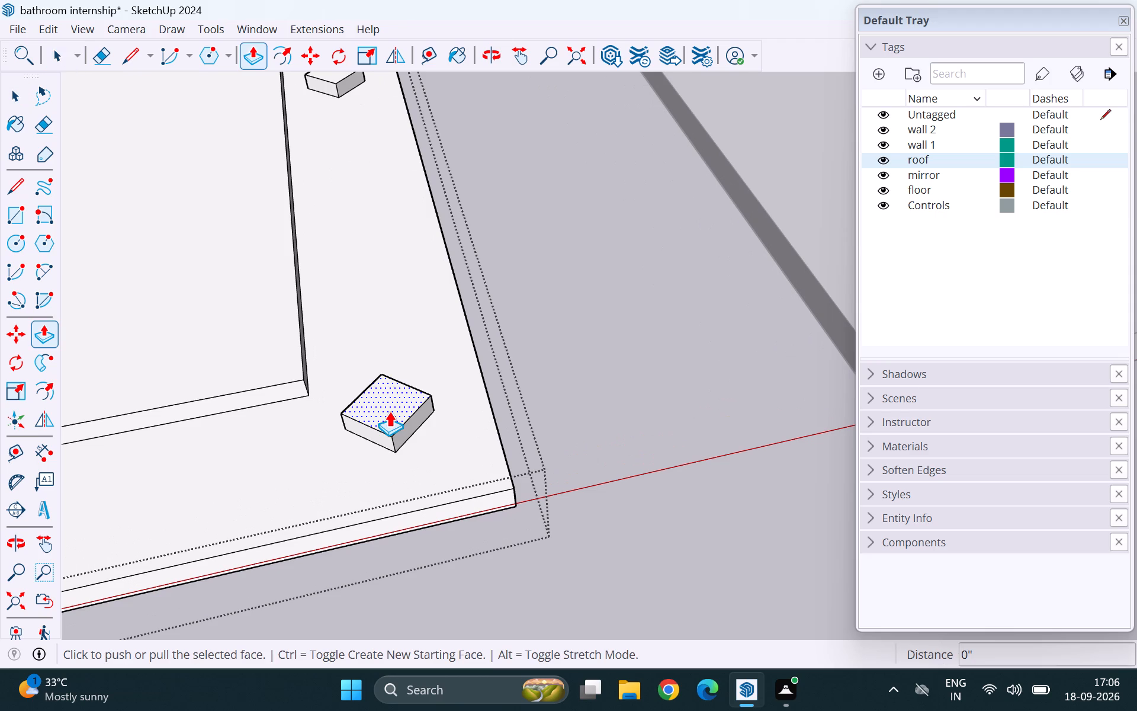
left_click(389, 396)
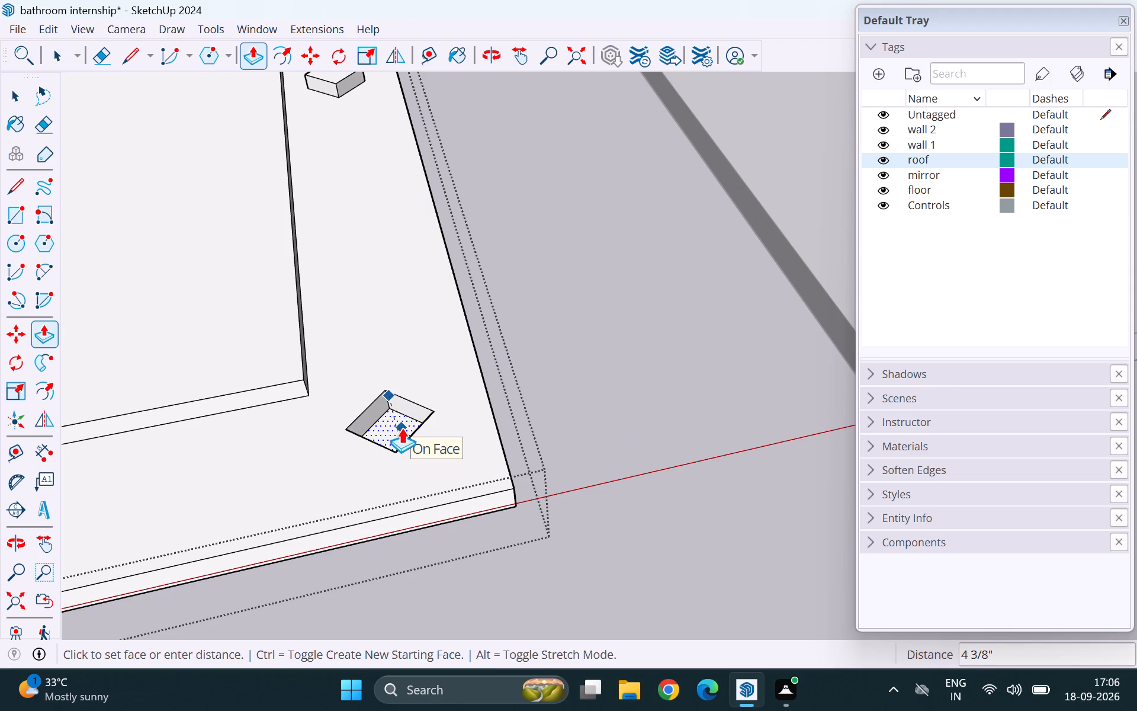
left_click(402, 428)
Repeat the 4 3/8" push on the raised diamonds midway along the adjoining side, at the far back corner and midway along the back.
scroll(398, 410, "down", 9)
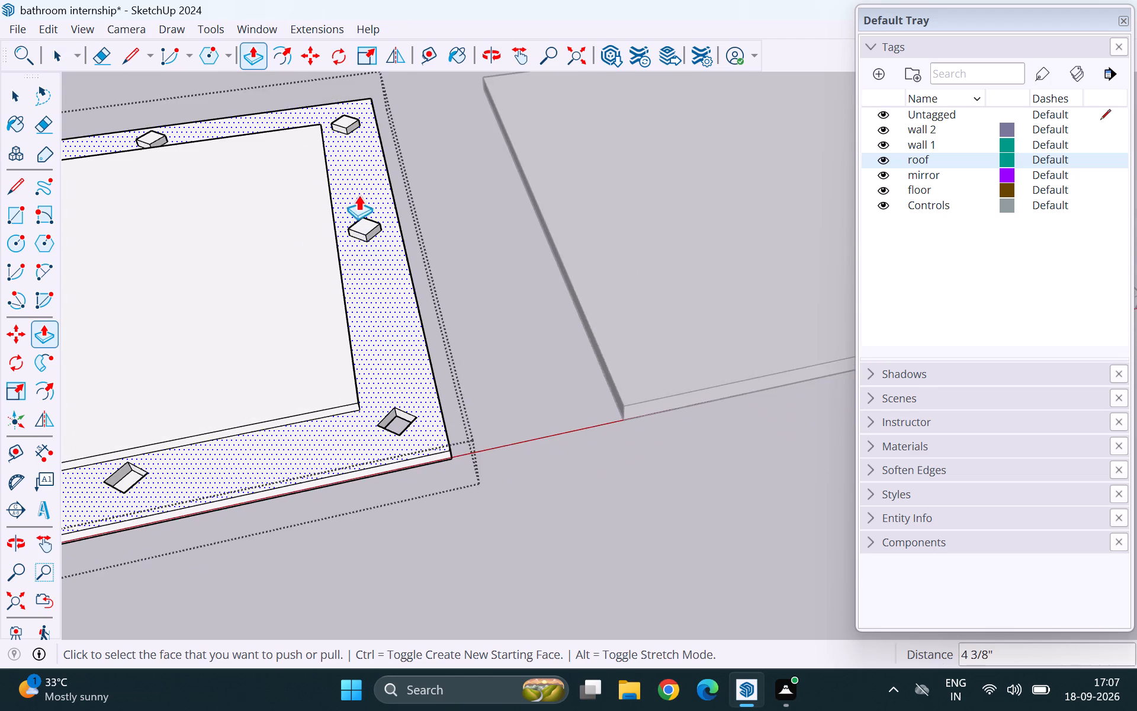
scroll(359, 195, "up", 11)
double_click(377, 288)
scroll(386, 324, "down", 7)
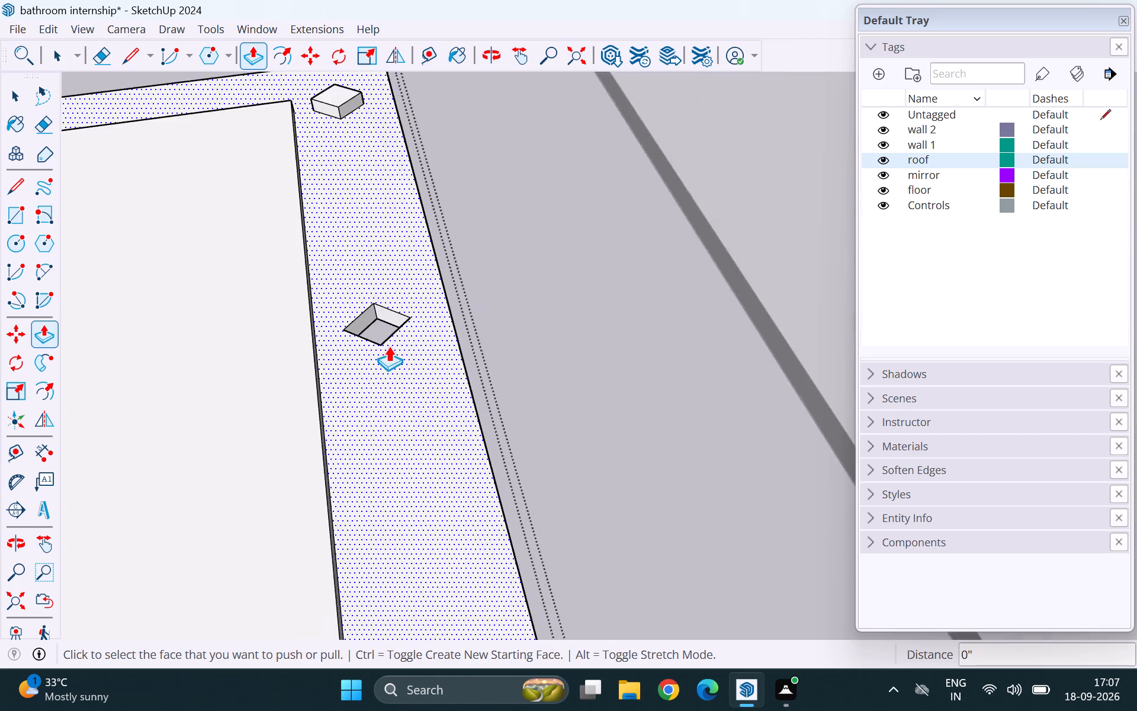
scroll(388, 346, "down", 4)
scroll(351, 163, "up", 9)
double_click(352, 175)
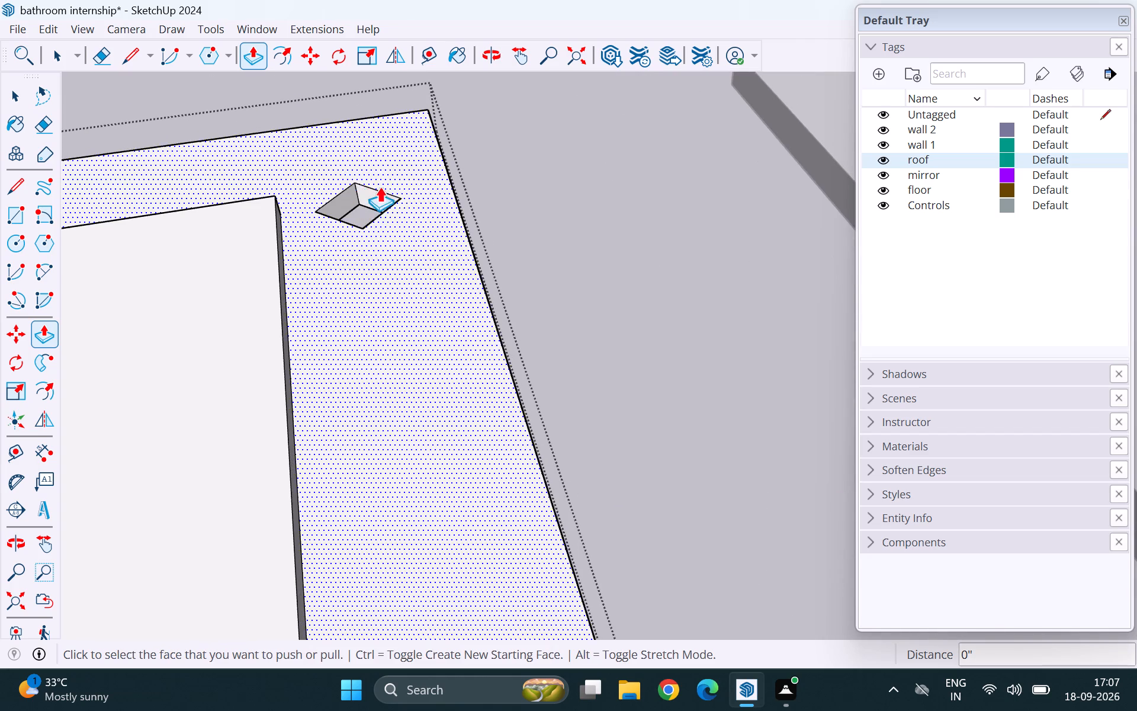
scroll(409, 234, "down", 11)
scroll(172, 243, "up", 11)
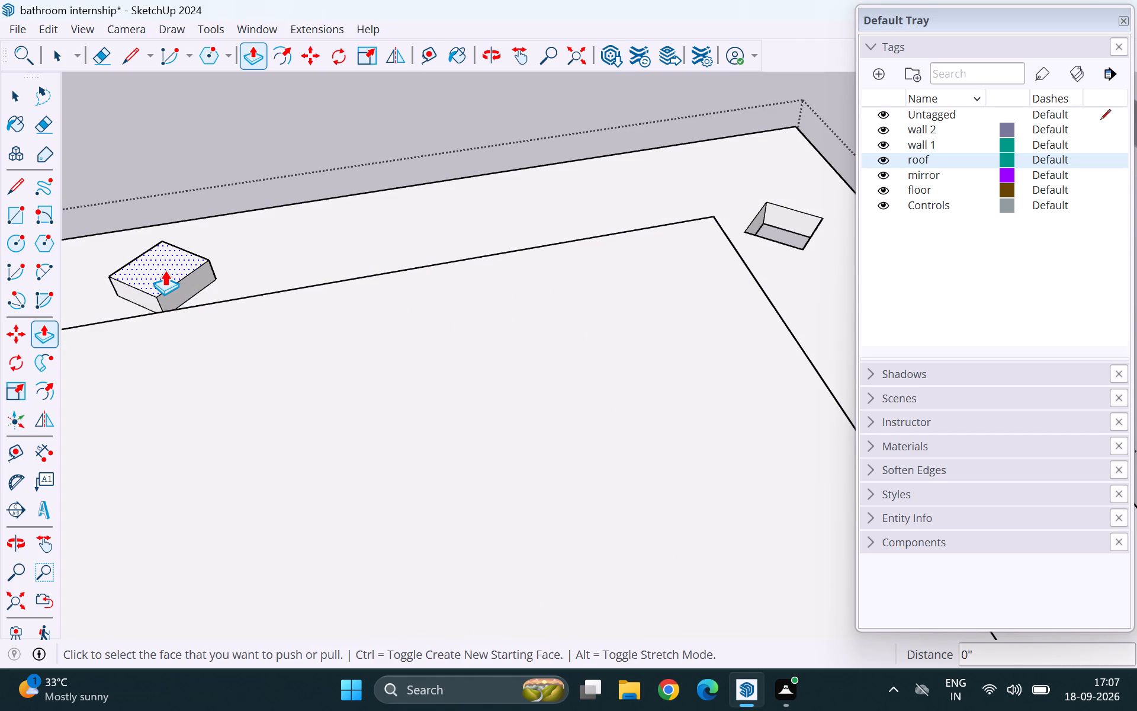
double_click(165, 265)
scroll(332, 241, "down", 12)
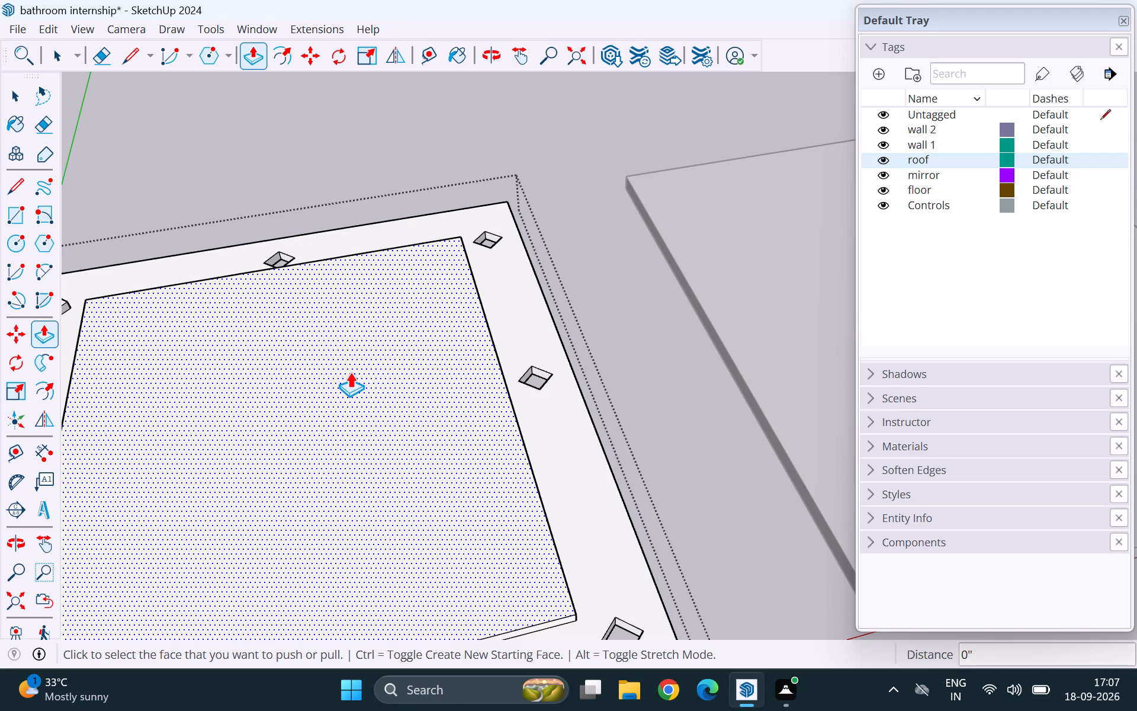
Repeat the 4 3/8" push on the central inset panel to cut an opening through the slab.
double_click(350, 372)
Repeat the 4 3/8" push on the two remaining raised diamonds, at the back corner and middle of the green-axis side.
scroll(477, 329, "down", 11)
scroll(309, 291, "up", 8)
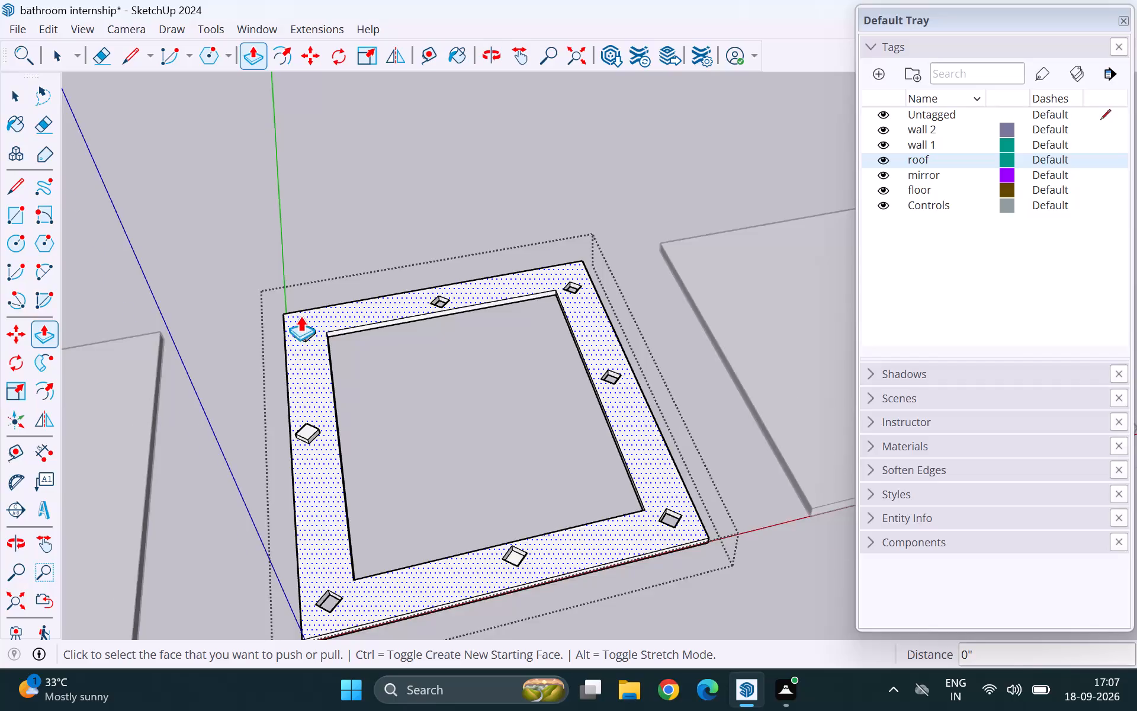
scroll(300, 316, "up", 9)
double_click(307, 344)
scroll(353, 301, "down", 7)
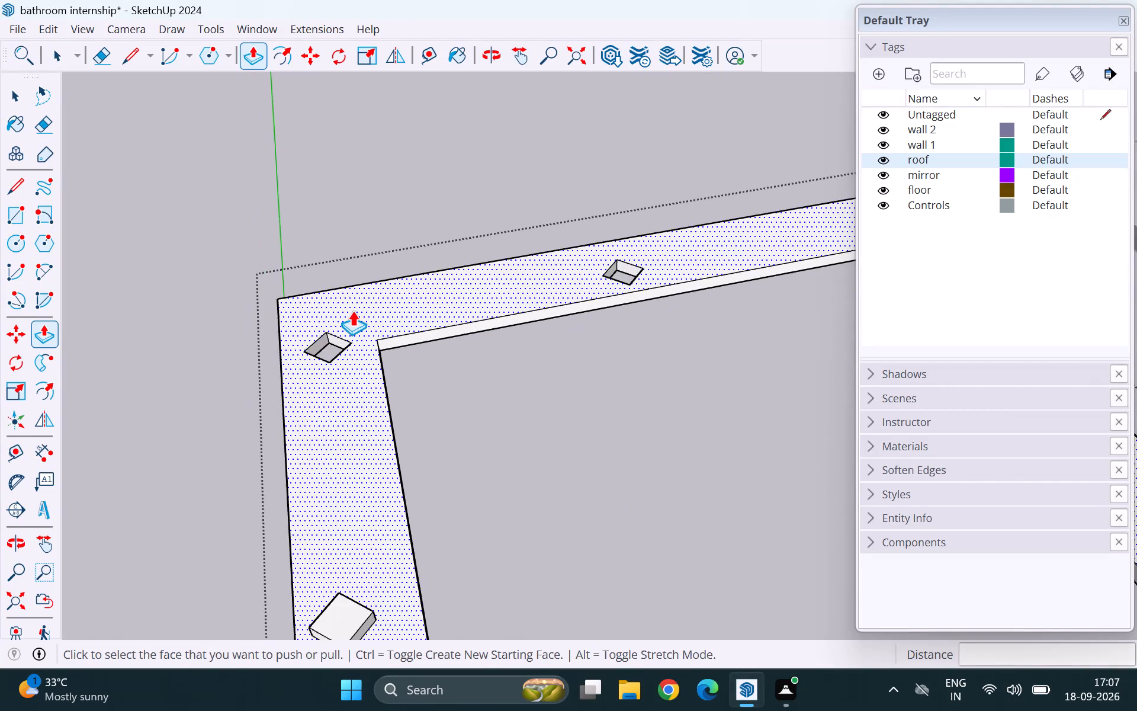
scroll(352, 310, "down", 5)
scroll(355, 404, "up", 11)
double_click(336, 451)
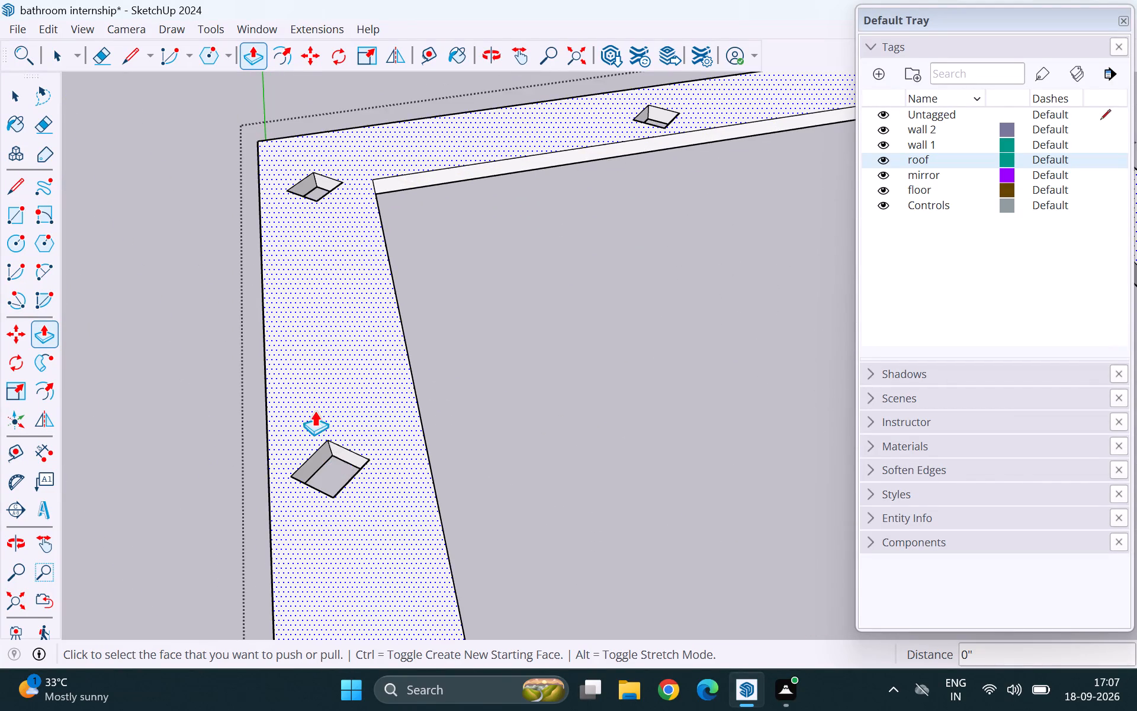
scroll(290, 305, "down", 18)
scroll(357, 425, "up", 6)
scroll(267, 435, "up", 6)
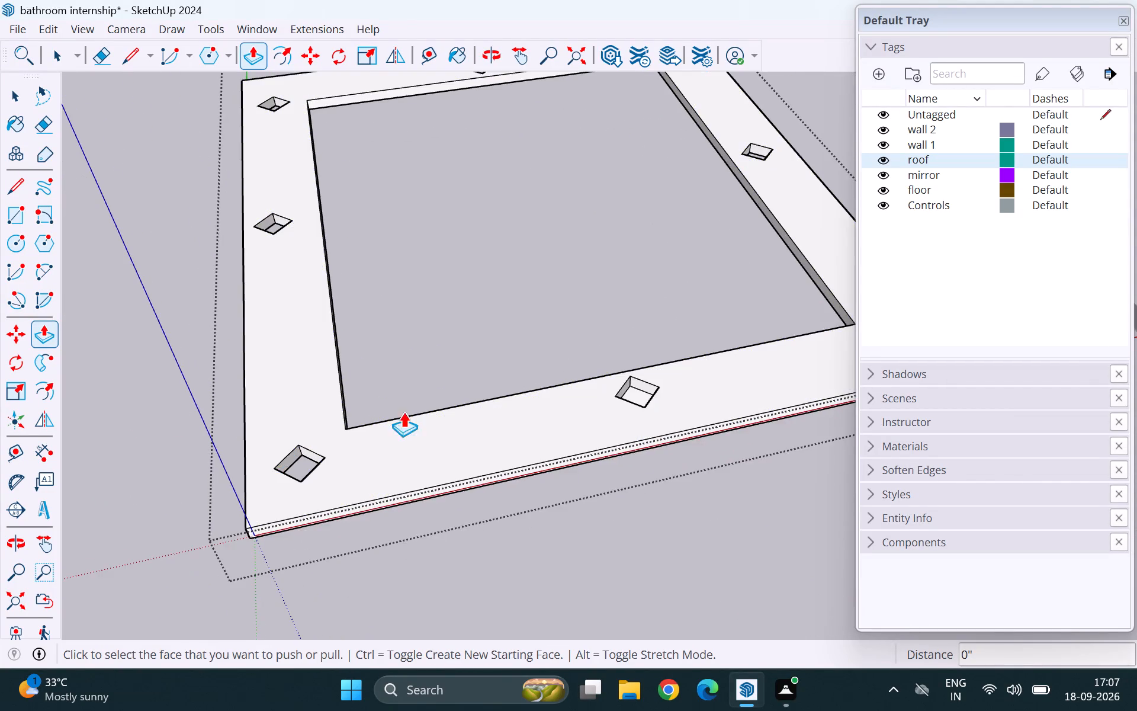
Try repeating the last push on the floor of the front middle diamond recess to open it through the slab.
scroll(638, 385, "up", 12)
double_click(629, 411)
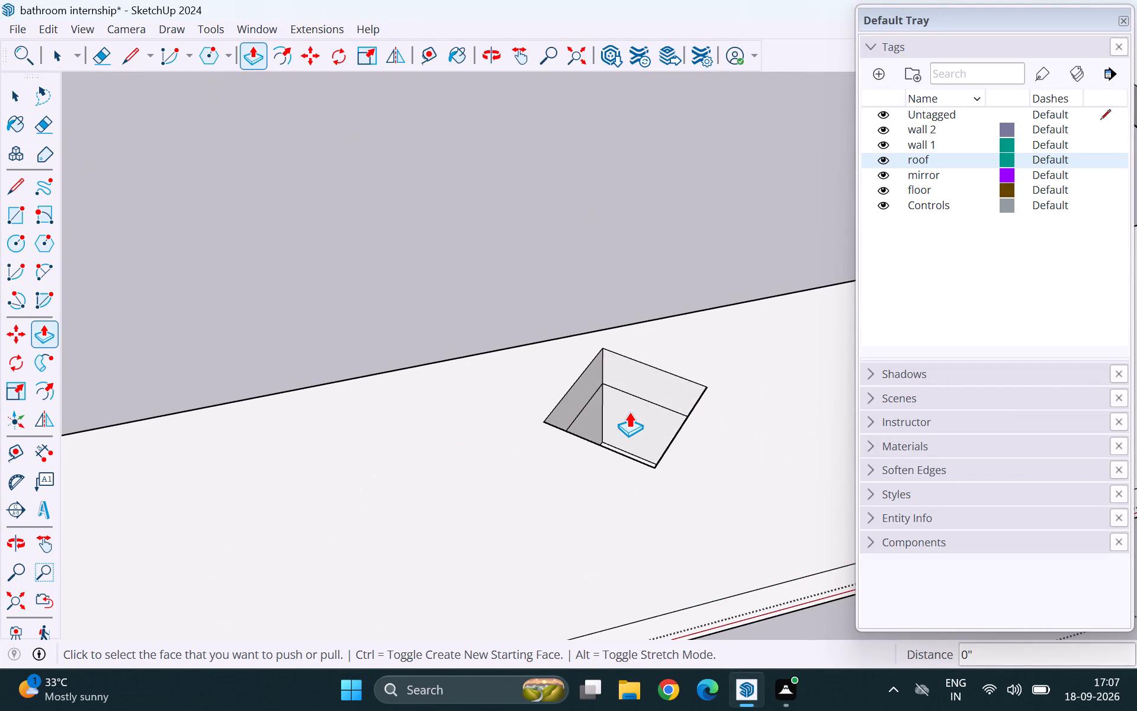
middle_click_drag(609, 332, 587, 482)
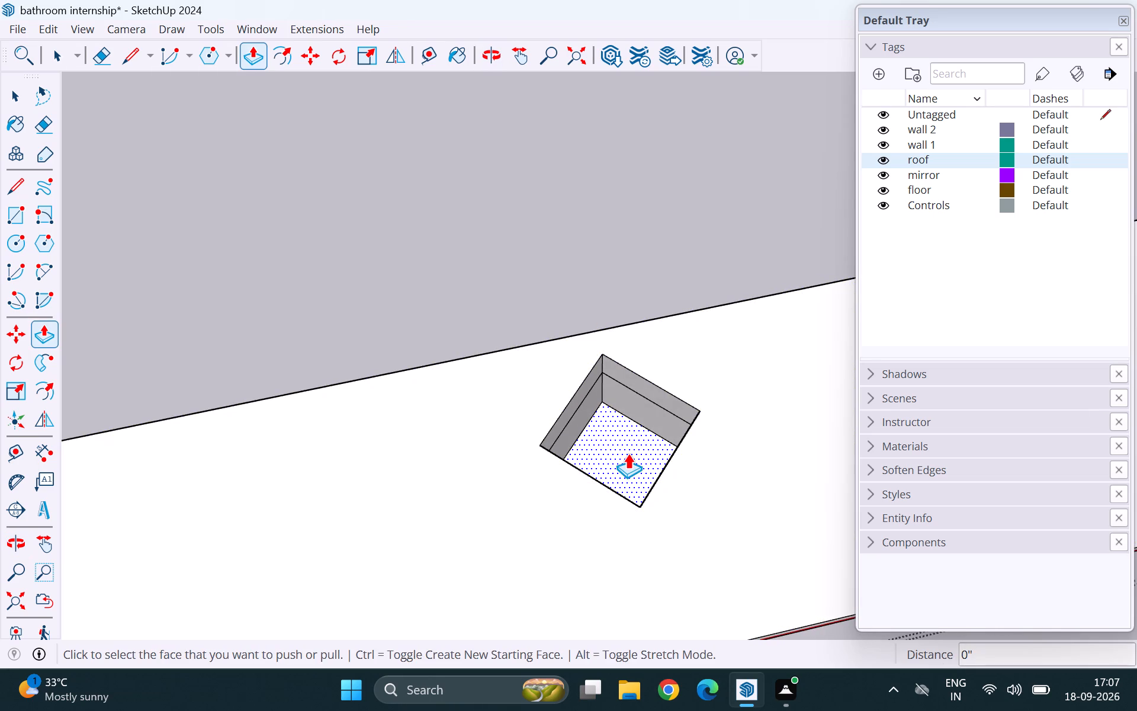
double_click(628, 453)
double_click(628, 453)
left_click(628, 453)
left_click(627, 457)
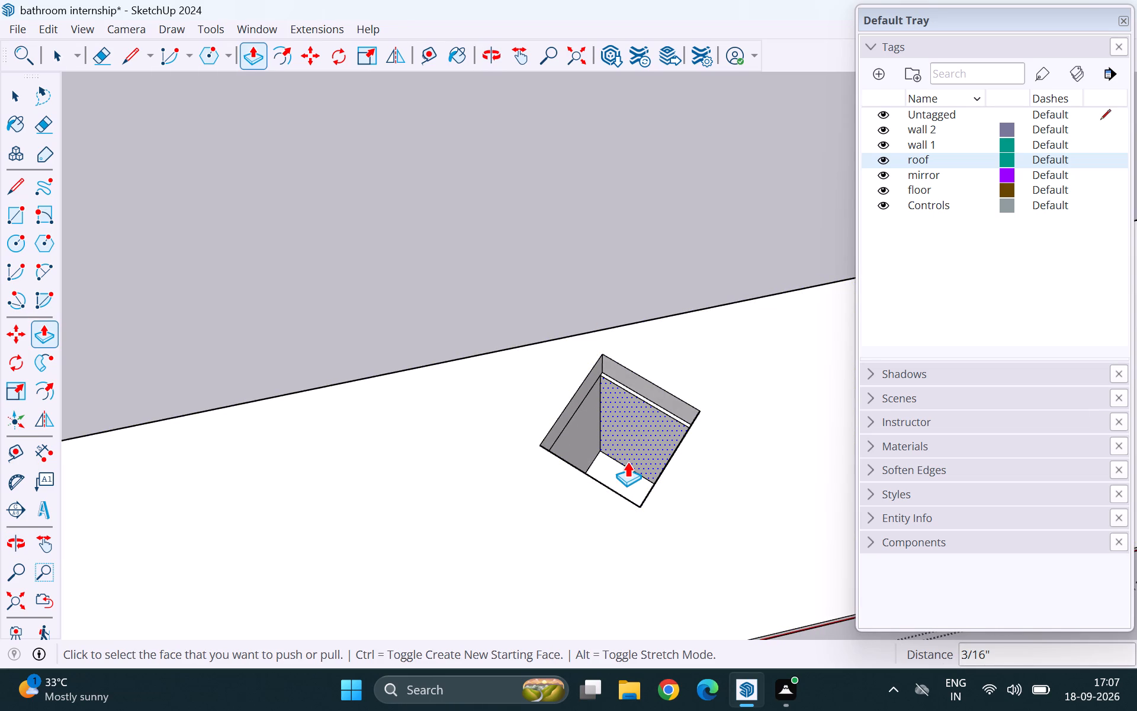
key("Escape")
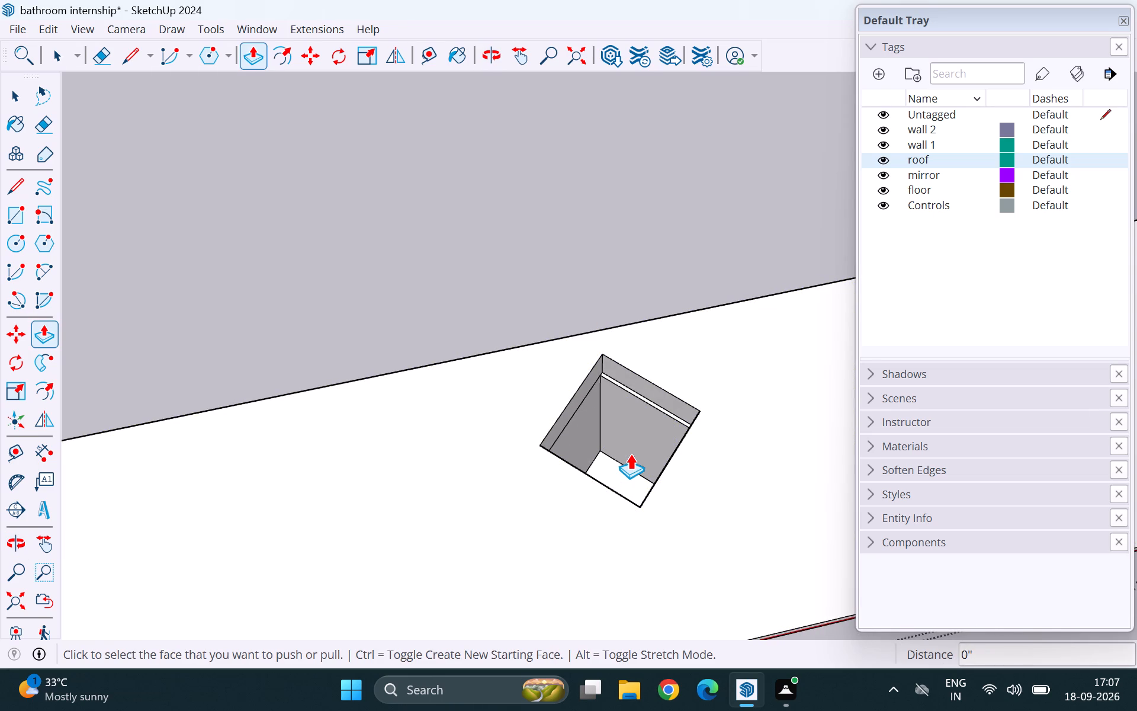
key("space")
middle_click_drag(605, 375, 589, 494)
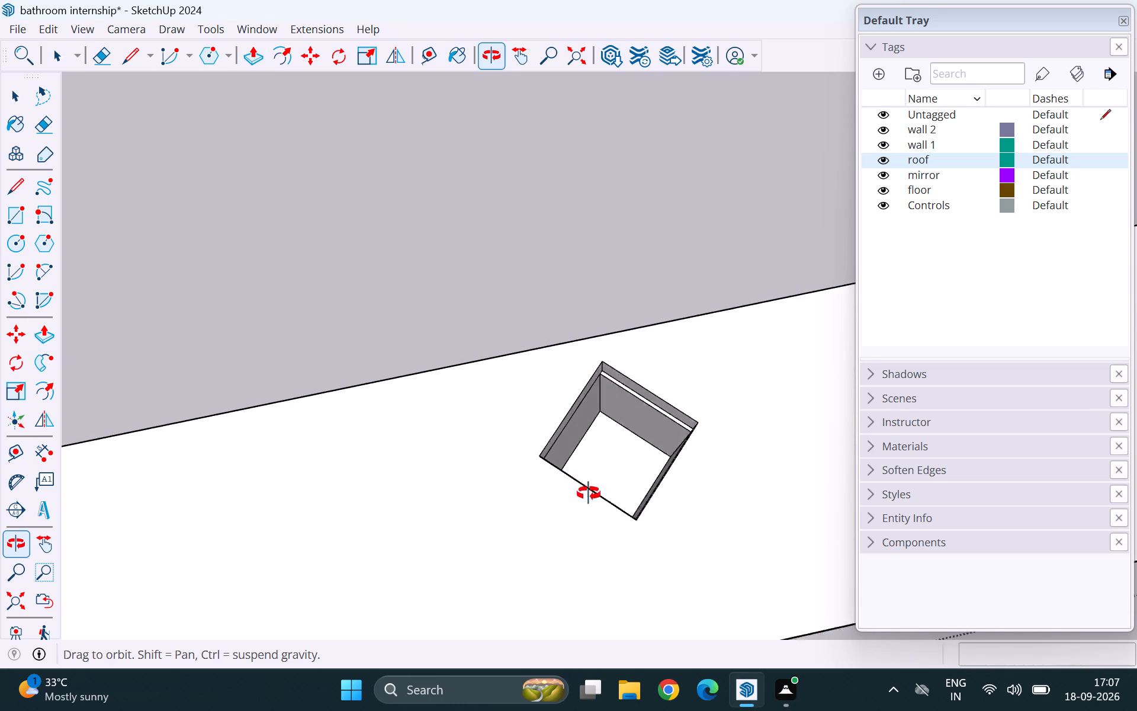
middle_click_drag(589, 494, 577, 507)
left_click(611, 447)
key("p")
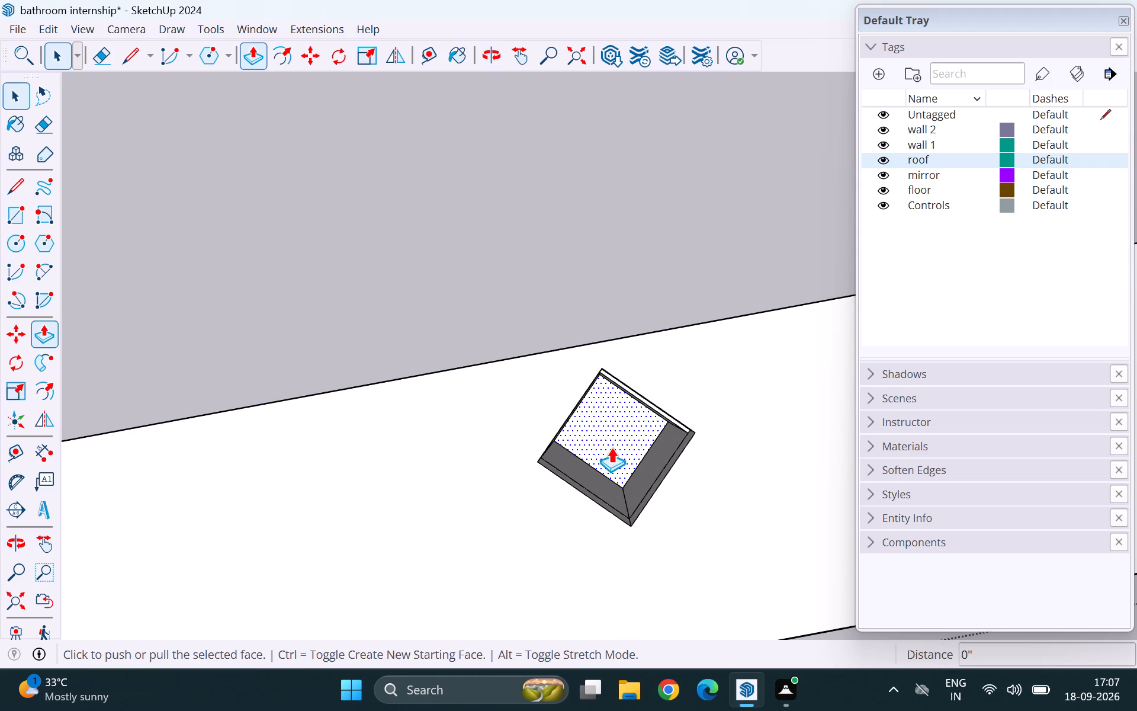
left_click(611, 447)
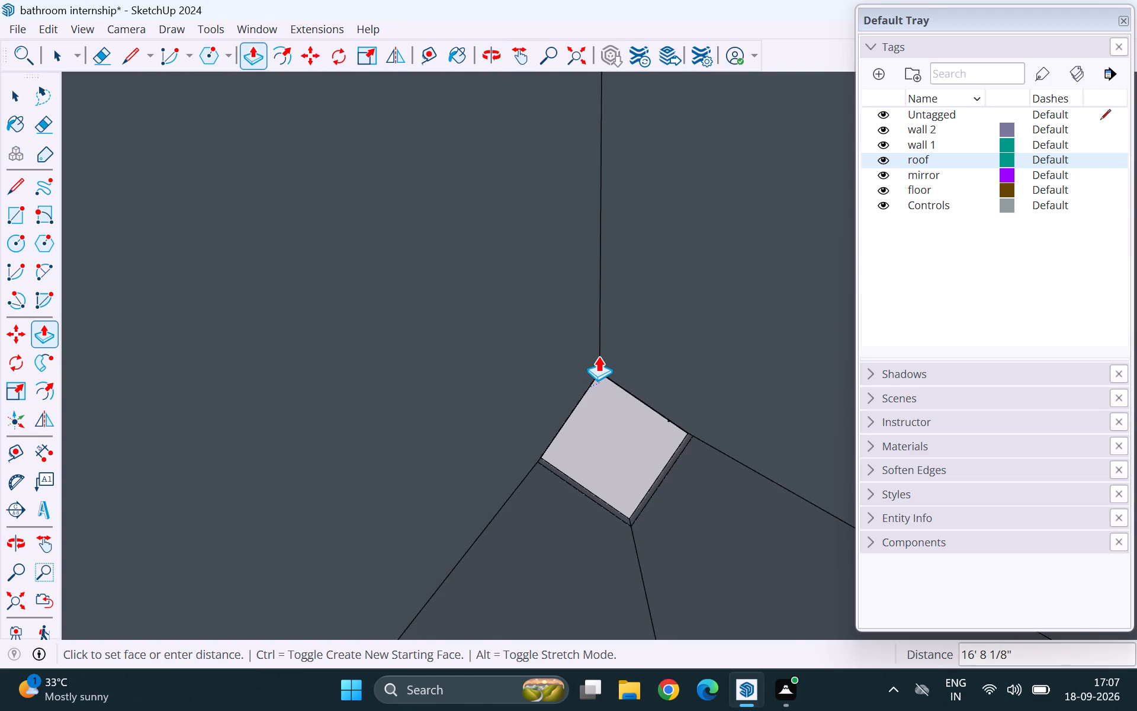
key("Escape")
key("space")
Erase the column protruding beneath the slab below the front middle diamond, including its leftover edges.
scroll(539, 362, "down", 3)
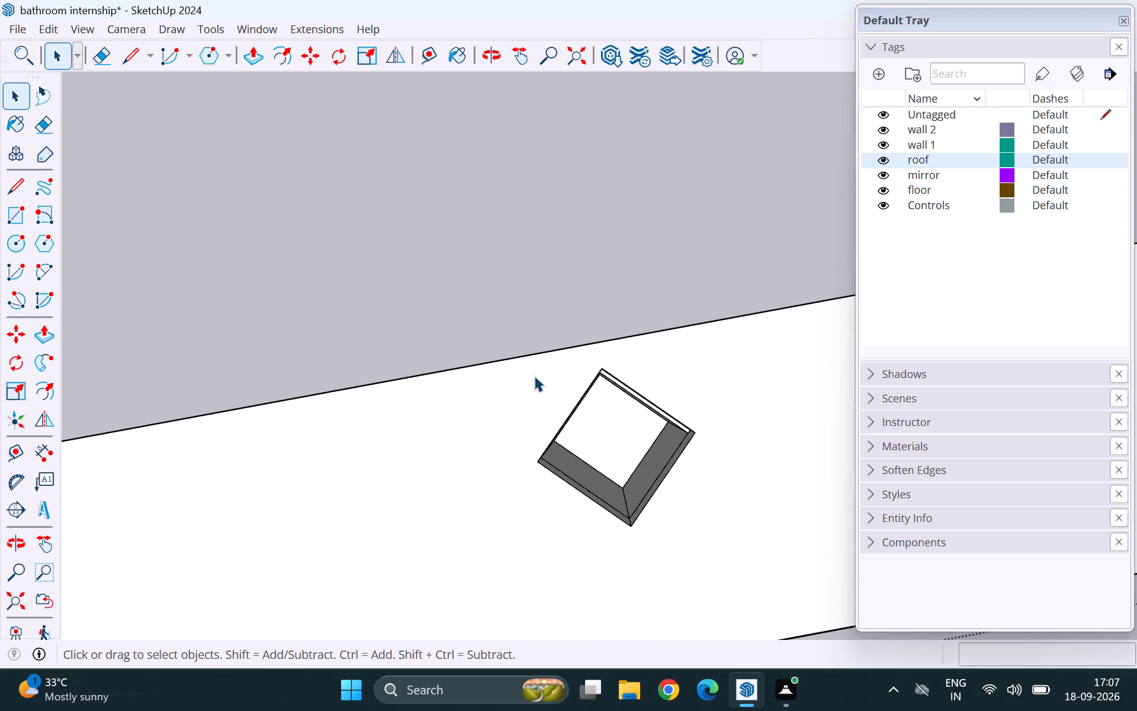
scroll(534, 376, "down", 12)
middle_click_drag(633, 476, 596, 0)
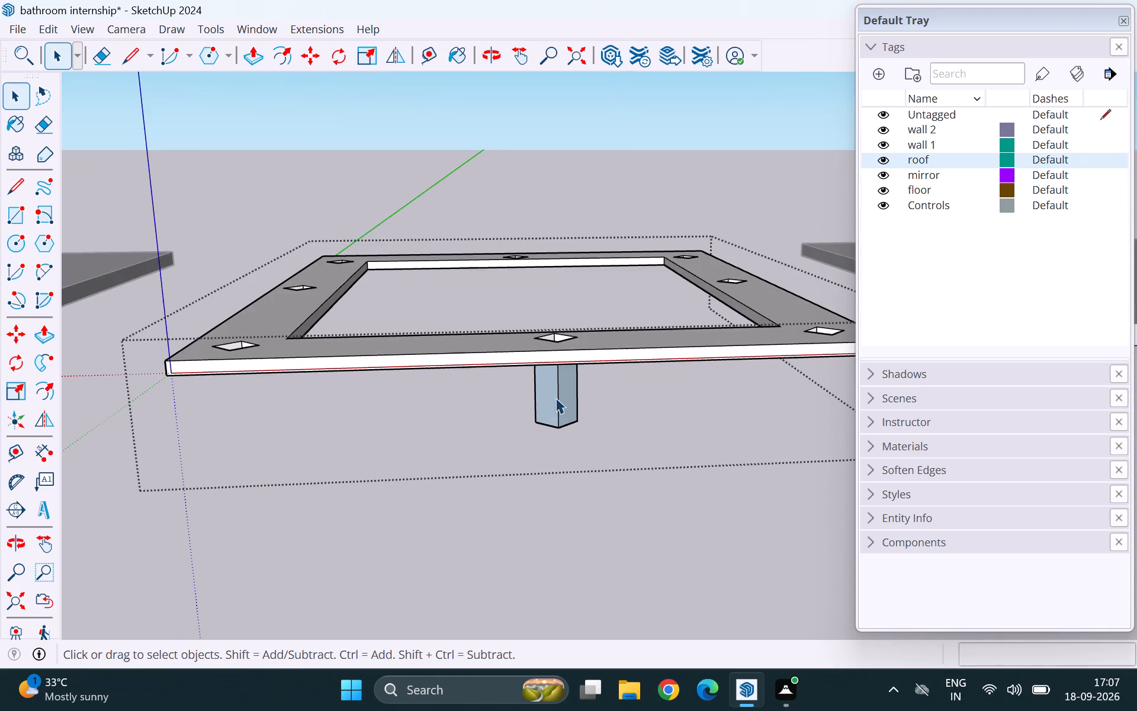
middle_click_drag(560, 393, 545, 402)
left_click(550, 390)
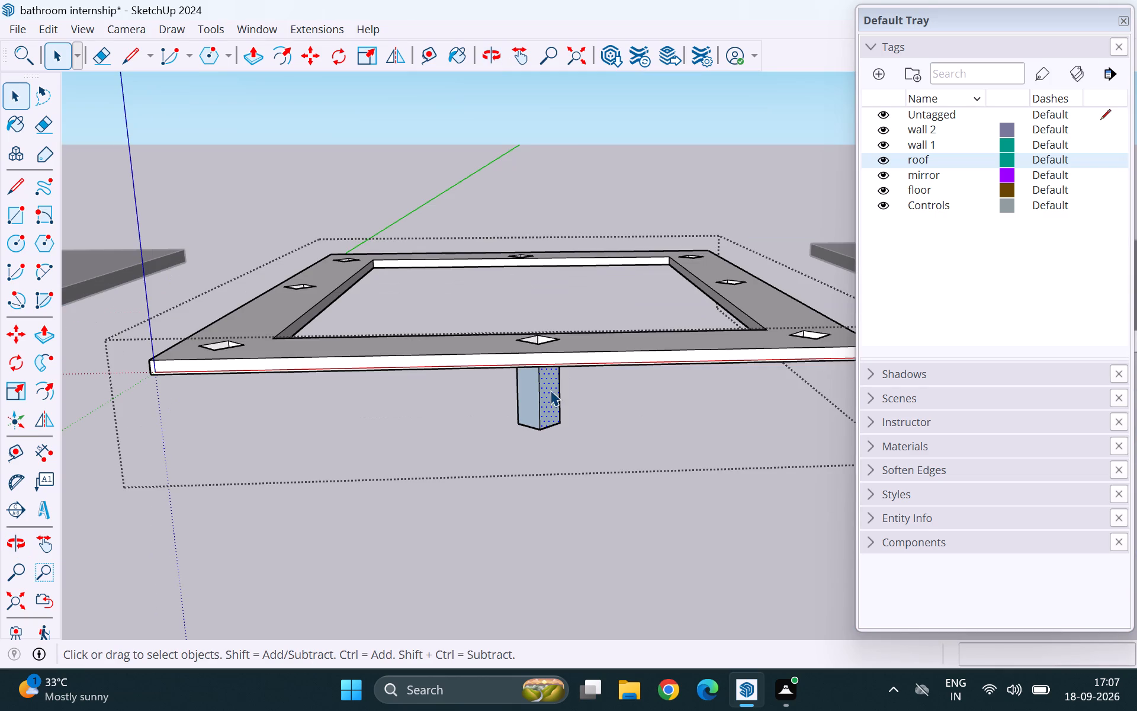
triple_click(543, 392)
left_click(543, 392)
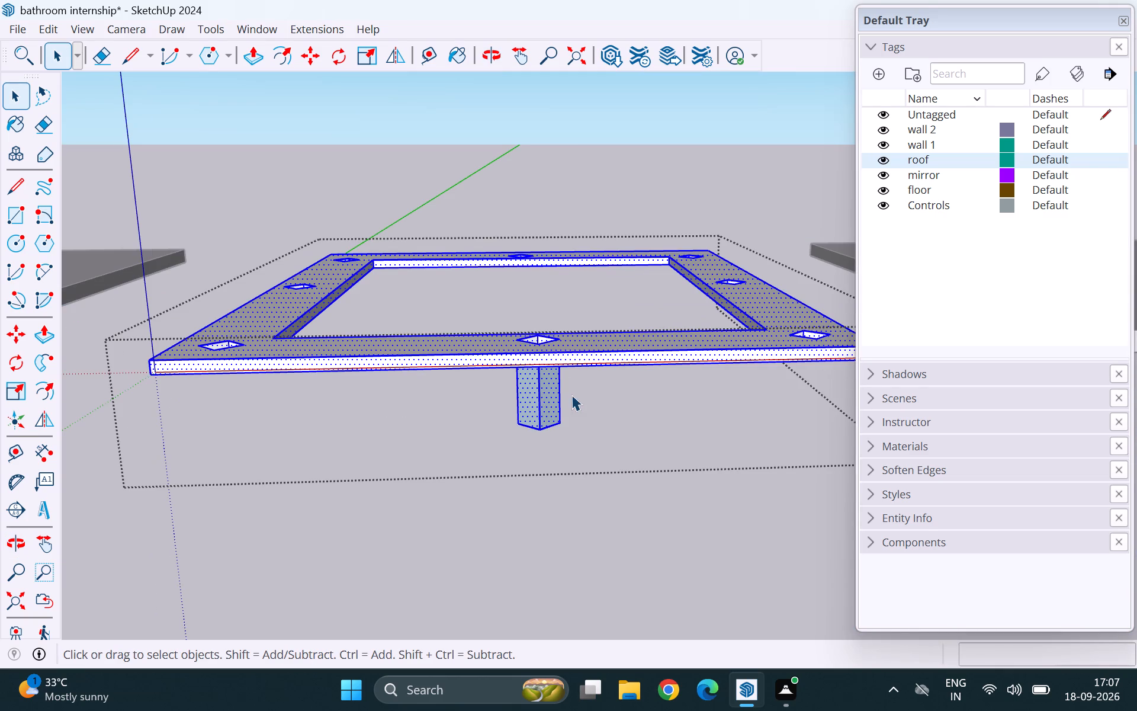
left_click(571, 395)
double_click(552, 402)
key("Delete")
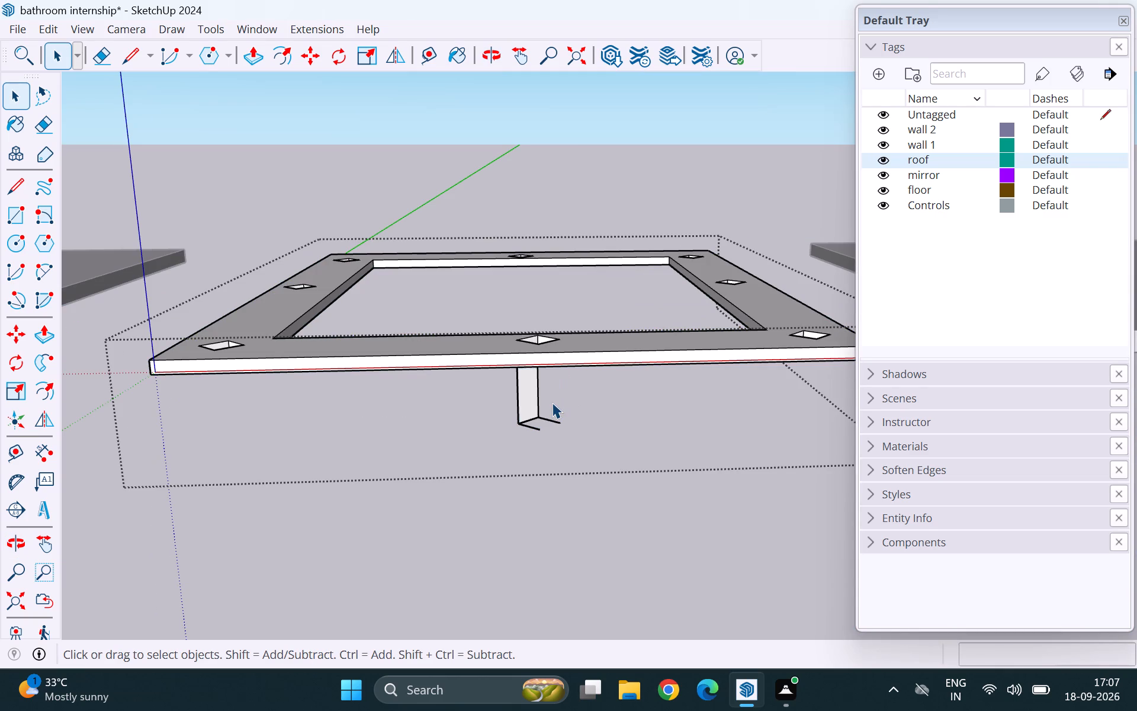
key("e")
left_click_drag(556, 401, 483, 417)
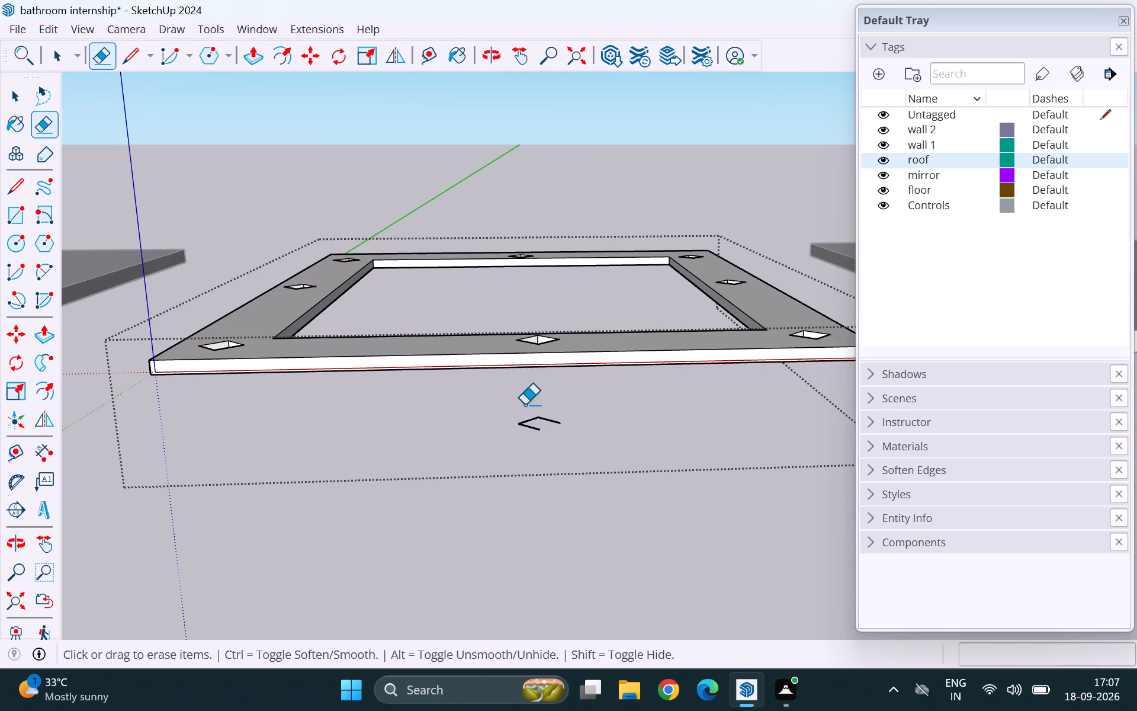
left_click_drag(557, 408, 527, 437)
left_click_drag(537, 419, 542, 438)
left_click_drag(566, 419, 552, 453)
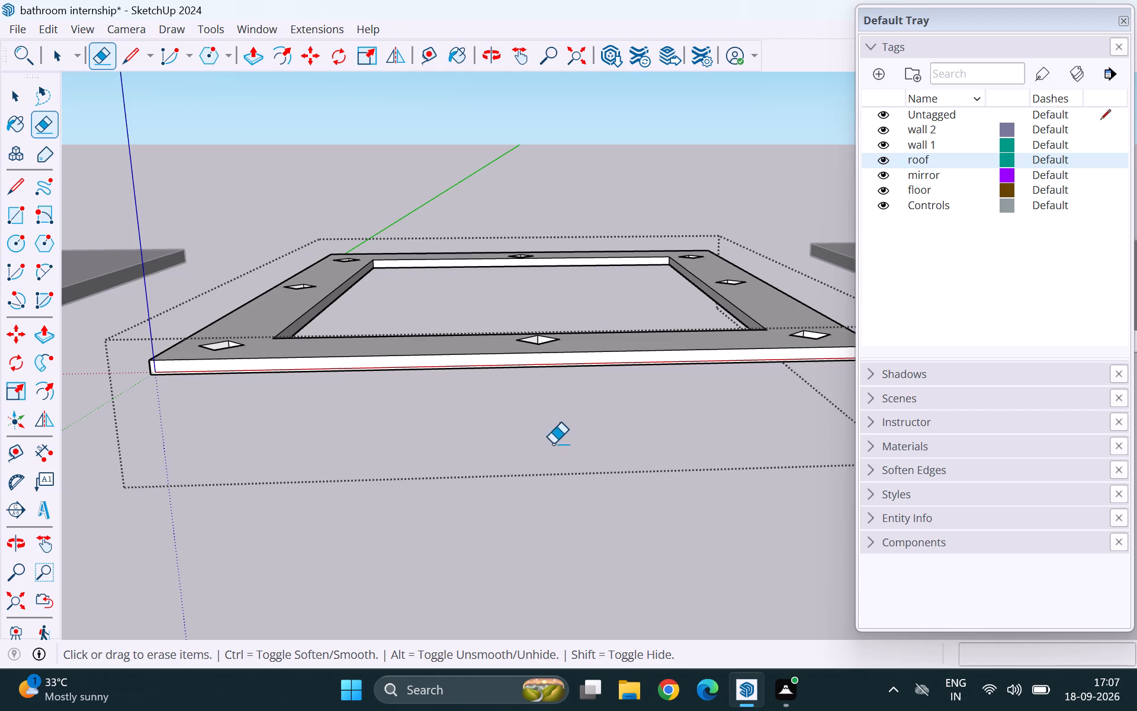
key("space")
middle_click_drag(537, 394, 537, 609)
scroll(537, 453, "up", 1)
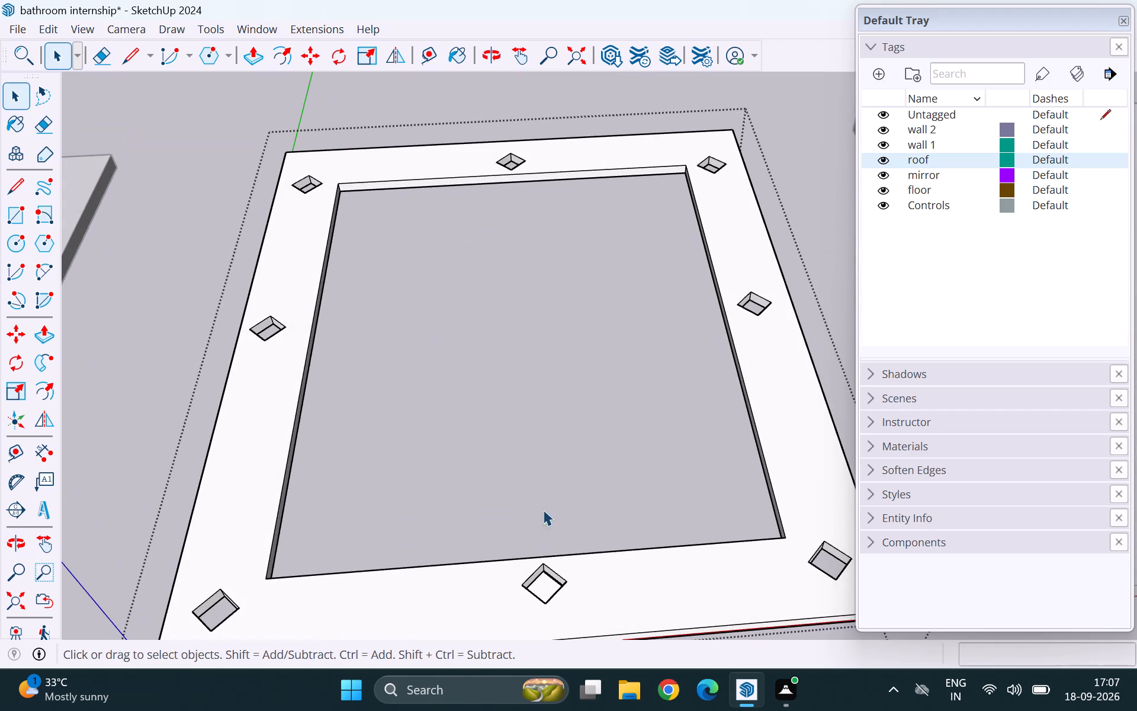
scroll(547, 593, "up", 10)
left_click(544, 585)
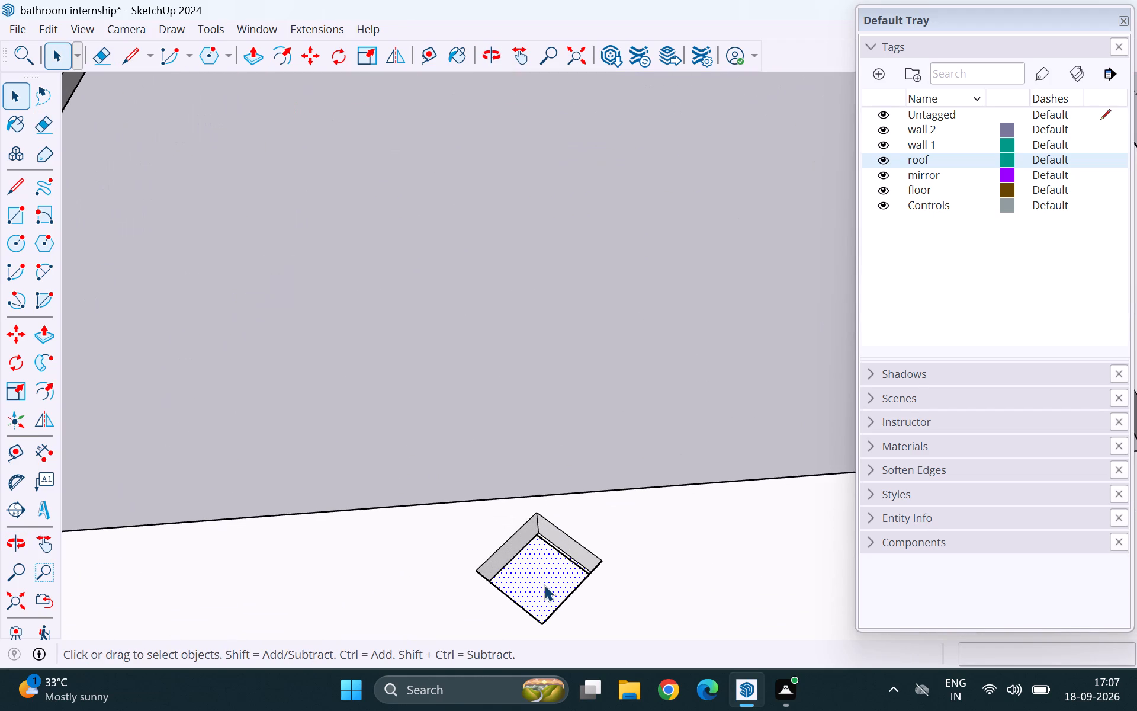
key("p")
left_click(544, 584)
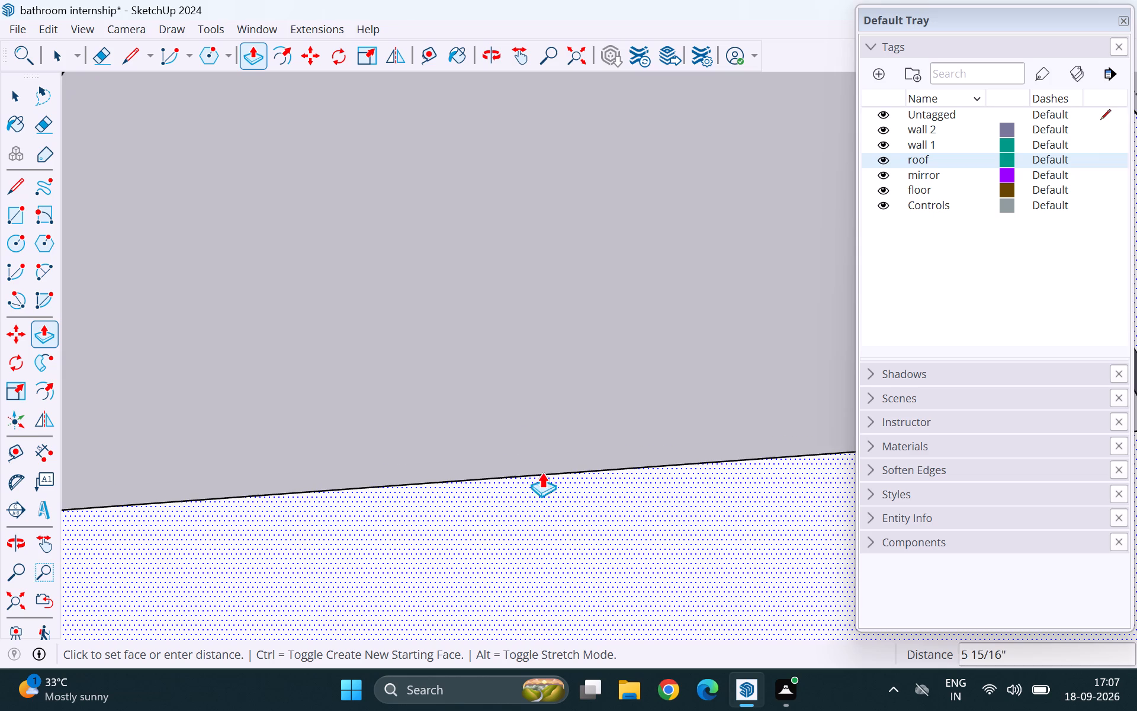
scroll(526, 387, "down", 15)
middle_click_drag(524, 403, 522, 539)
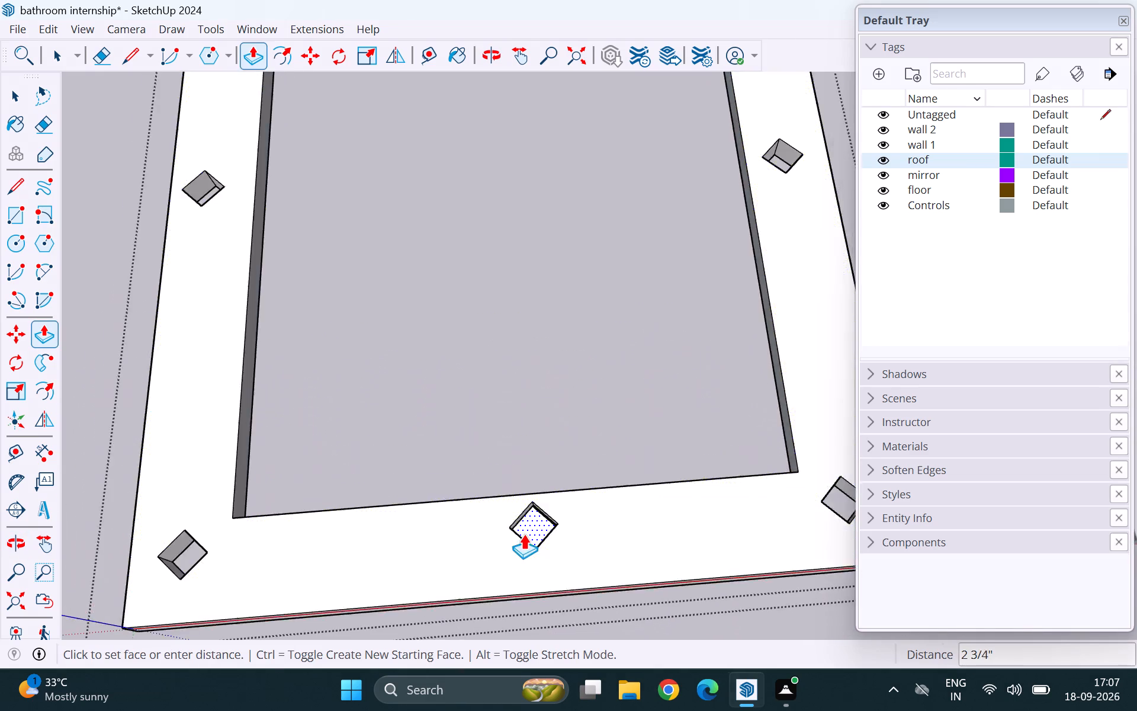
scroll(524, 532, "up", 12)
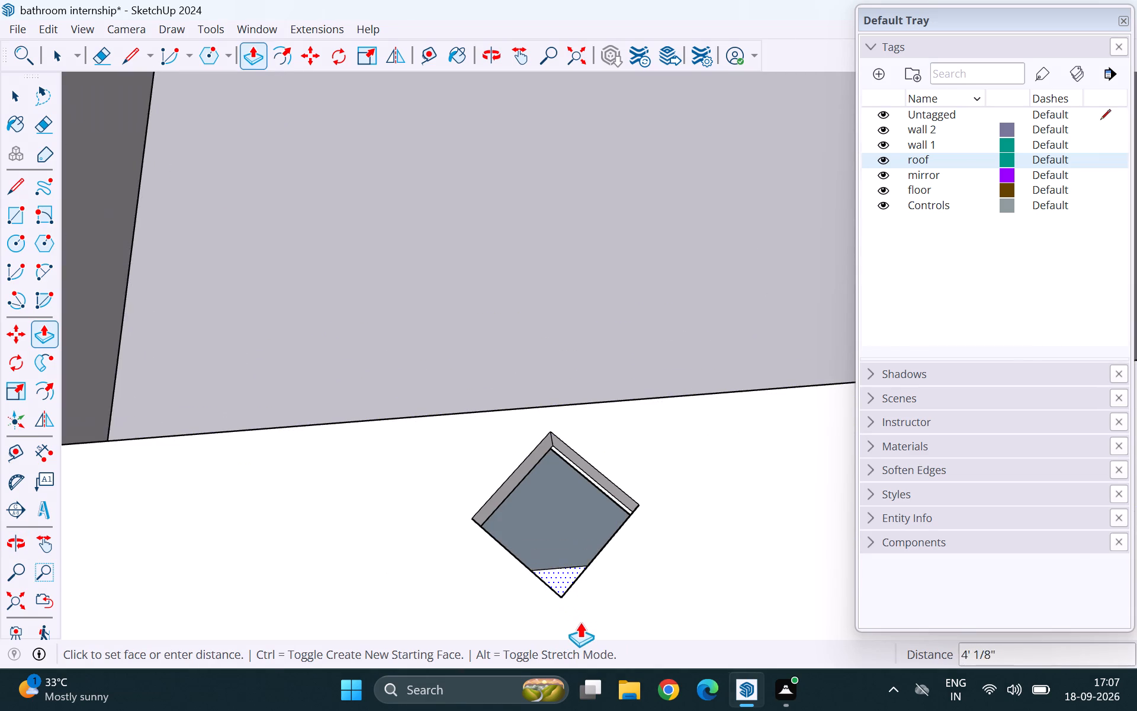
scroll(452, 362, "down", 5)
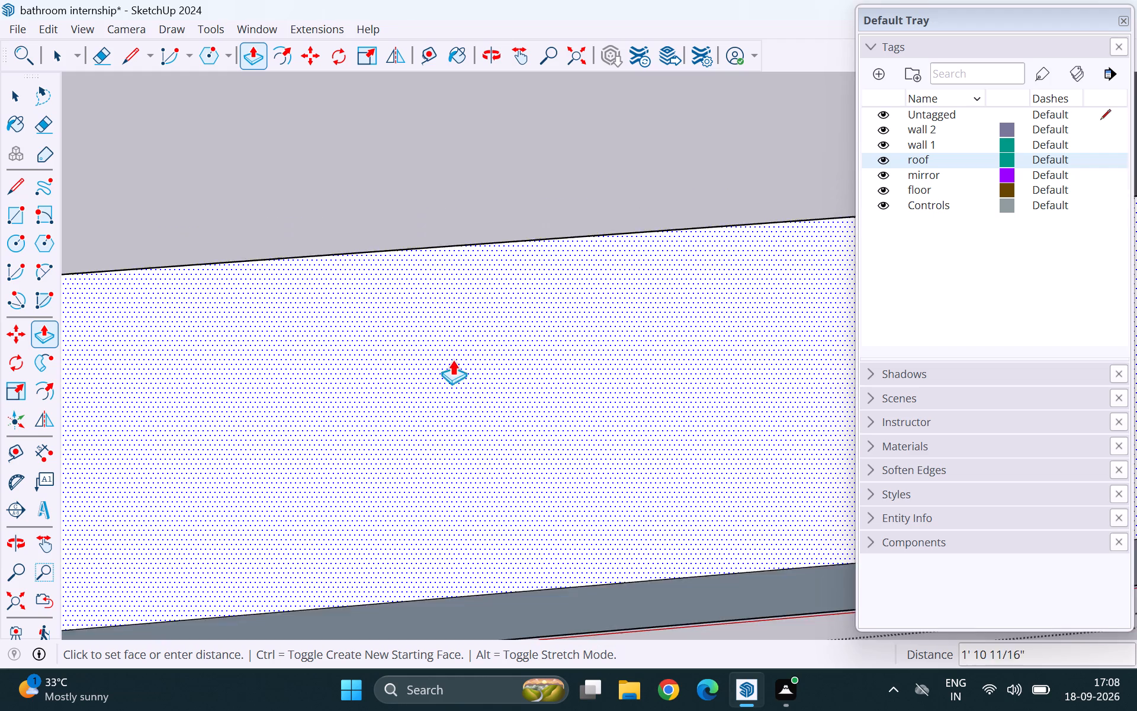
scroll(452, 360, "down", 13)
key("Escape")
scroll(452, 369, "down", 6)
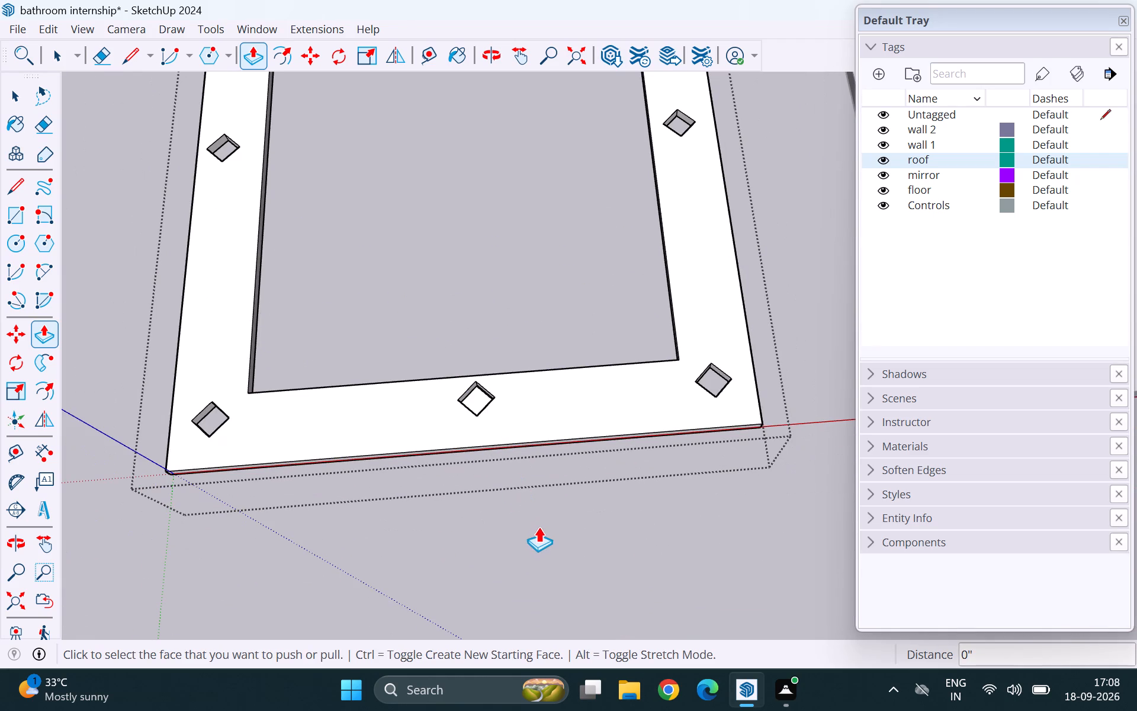
Delete the face closing off the front middle diamond, and leave the slab group.
key("space")
scroll(470, 366, "up", 5)
left_click(486, 425)
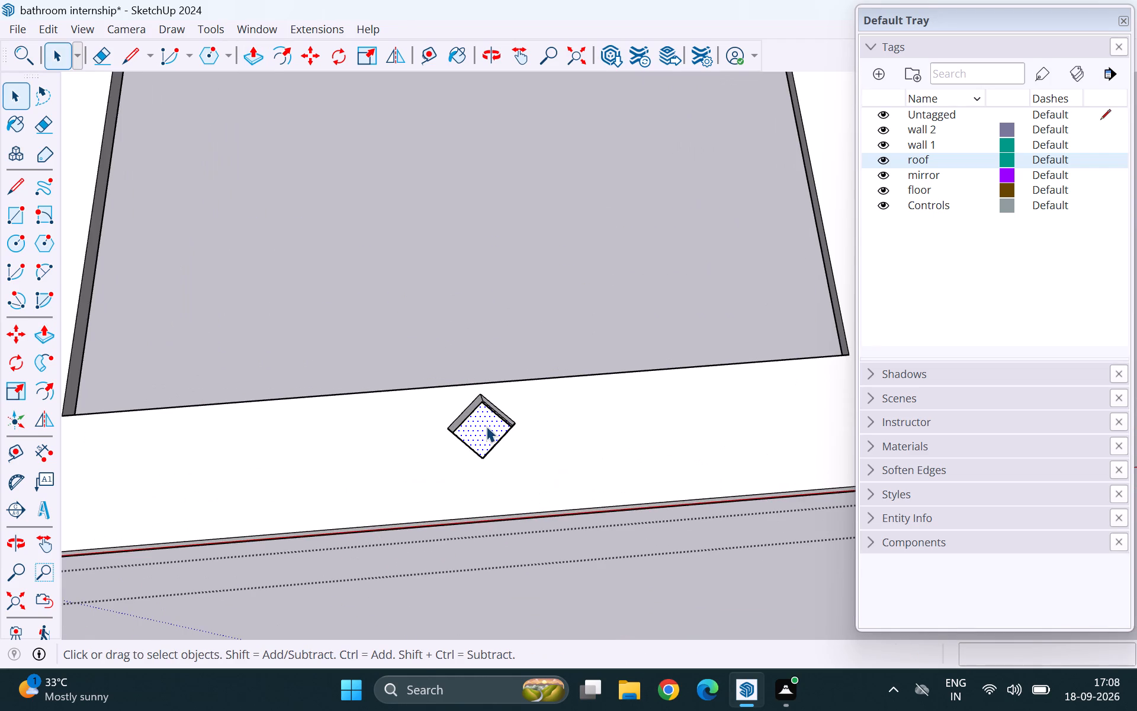
key("Delete")
scroll(423, 294, "down", 4)
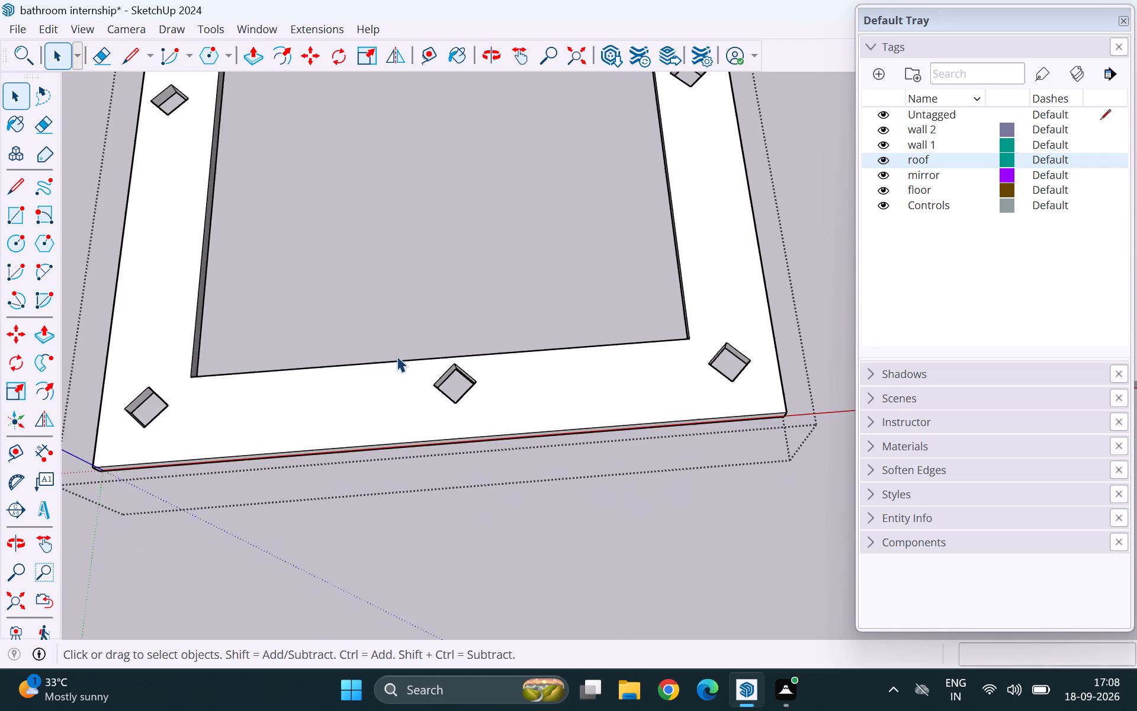
scroll(406, 374, "down", 2)
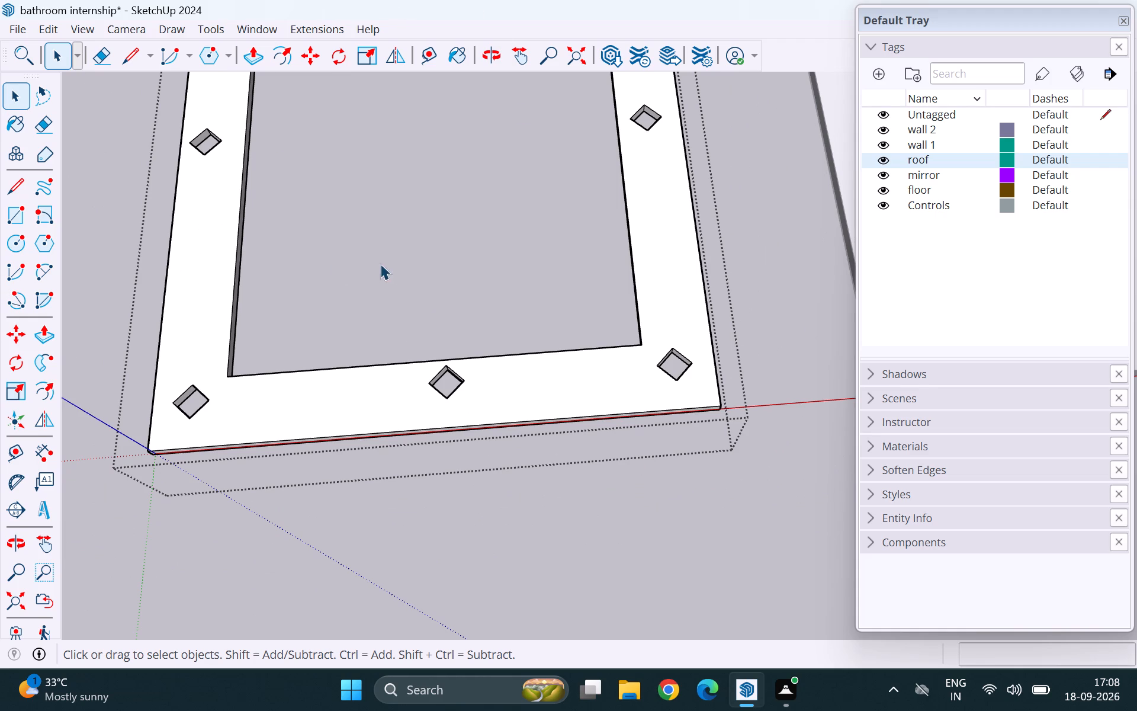
scroll(398, 379, "down", 9)
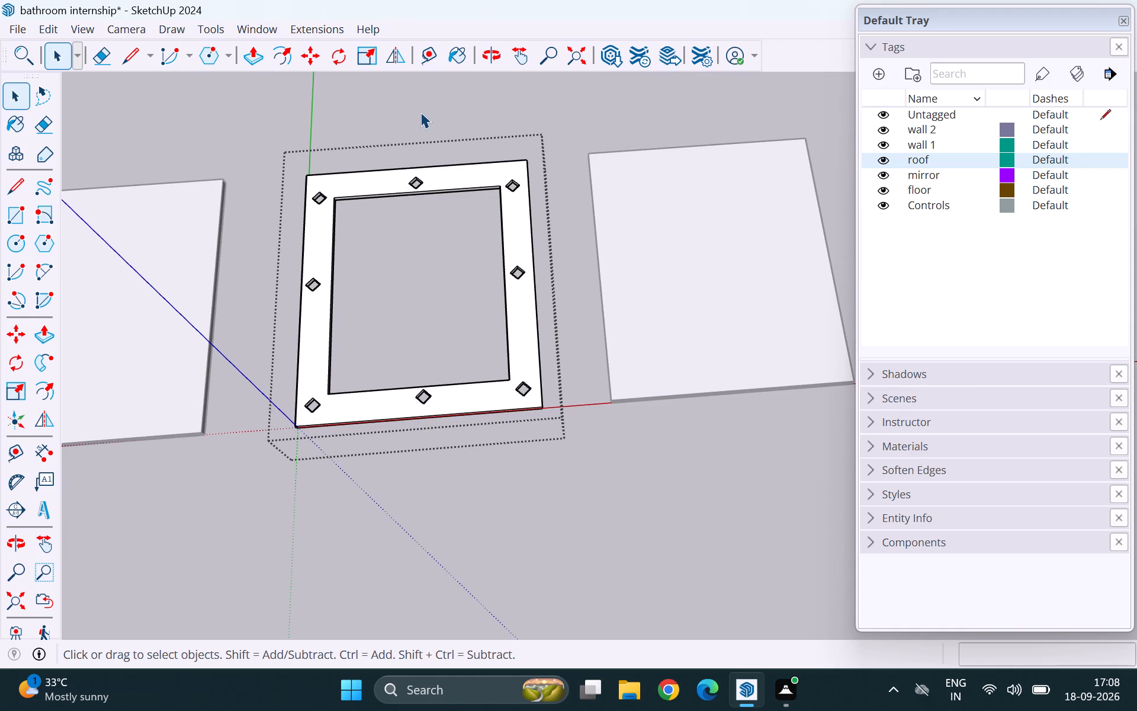
scroll(410, 177, "up", 2)
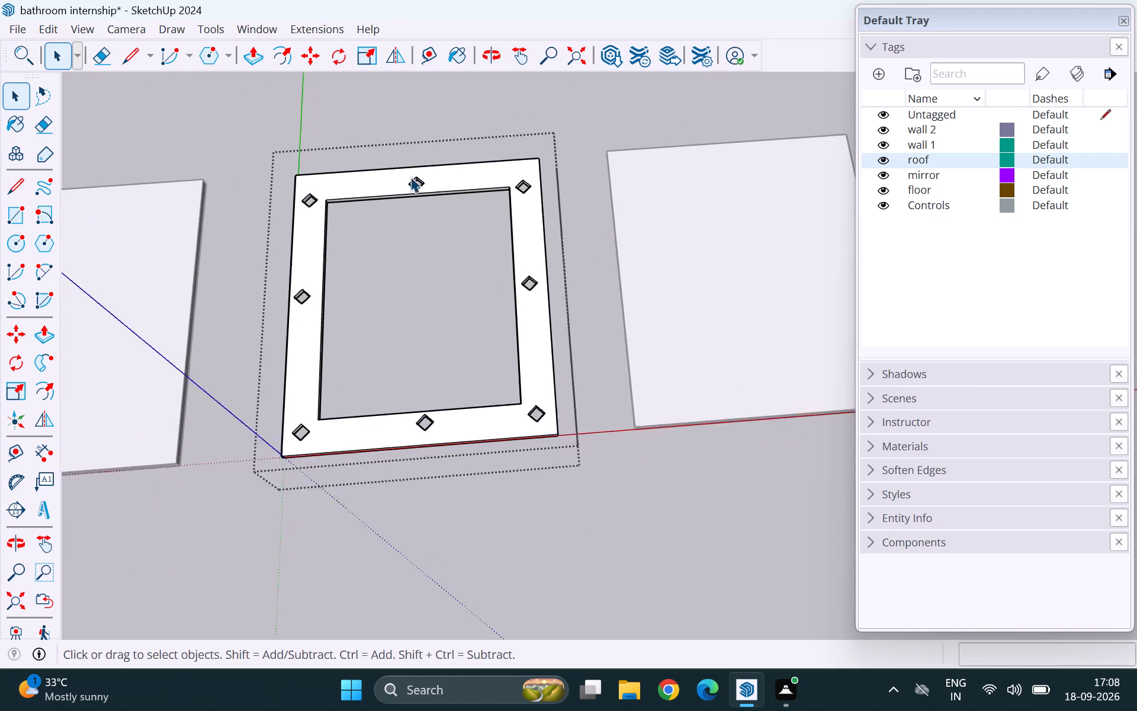
scroll(410, 177, "up", 10)
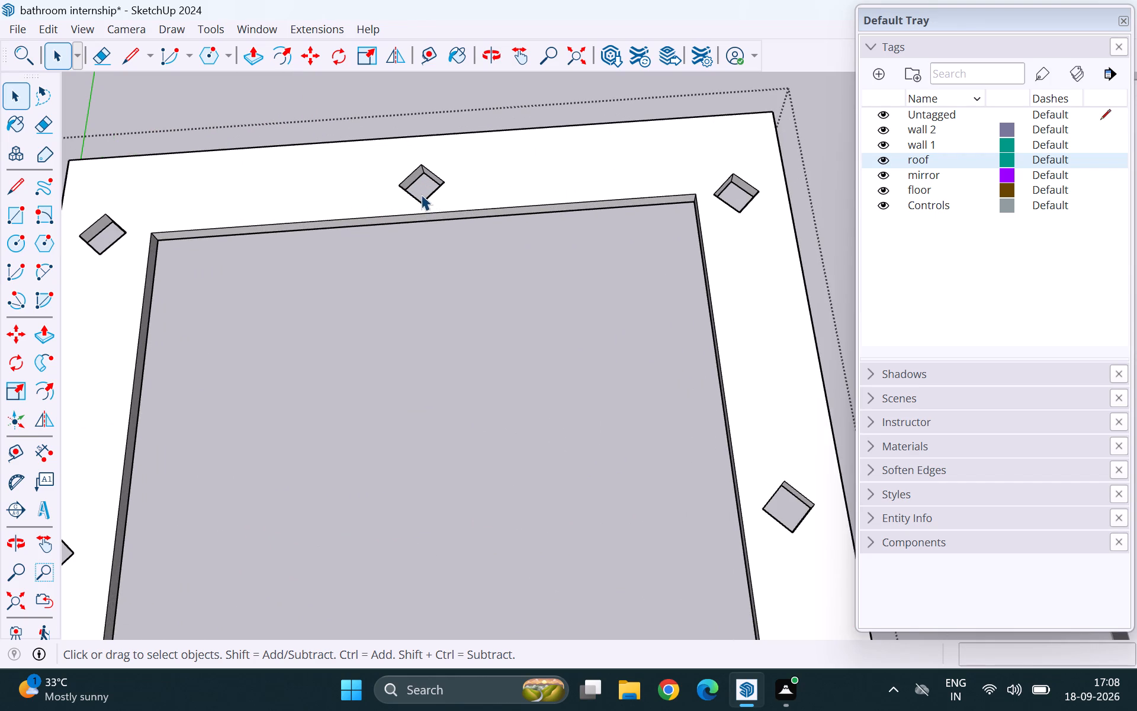
scroll(411, 191, "down", 12)
left_click(453, 90)
scroll(348, 278, "down", 6)
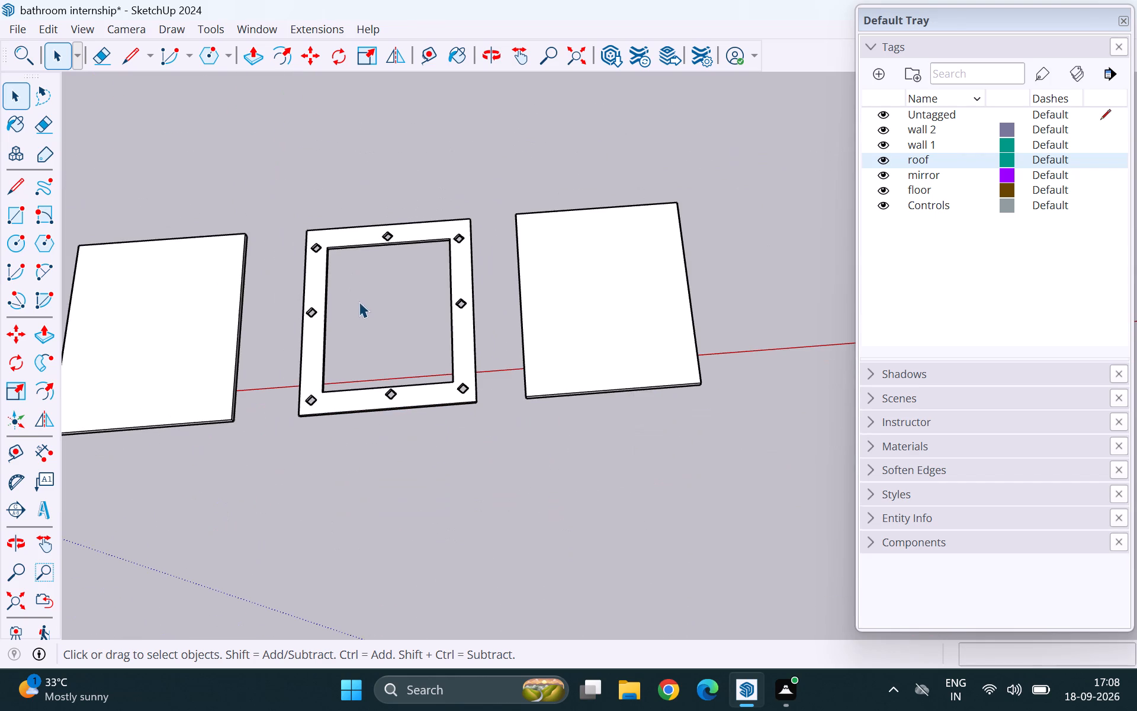
Open the plain slab group beside the framed slab, farther along the red axis, and push its top face down 2".
double_click(615, 328)
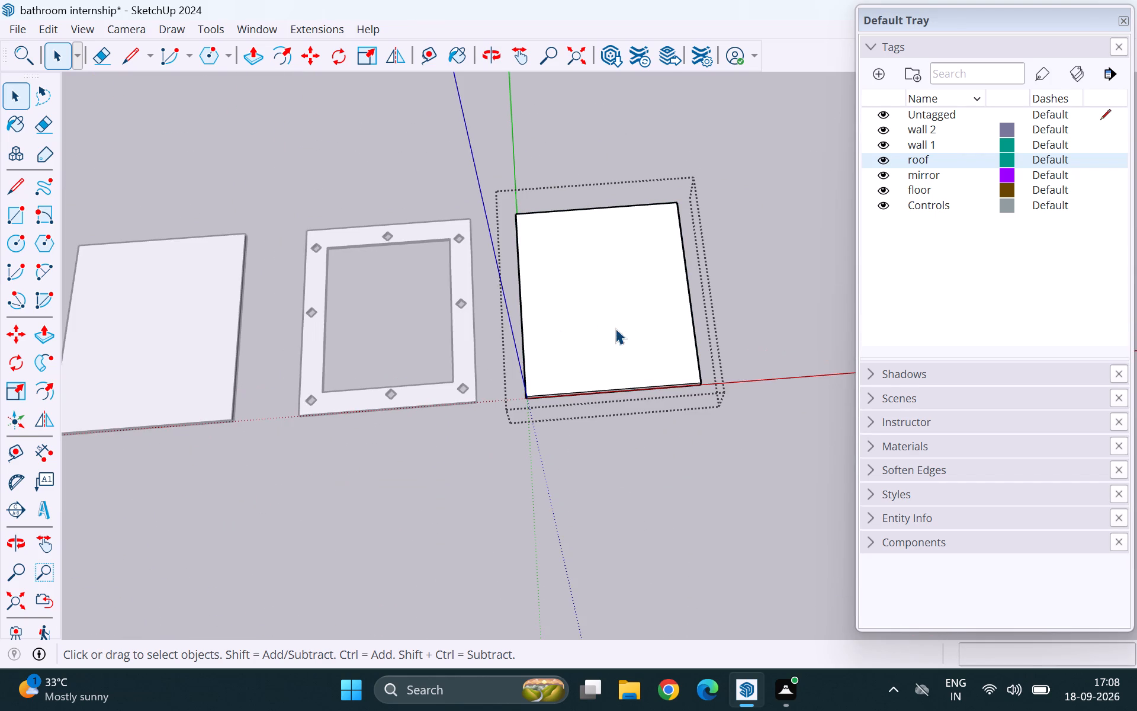
scroll(694, 280, "up", 1)
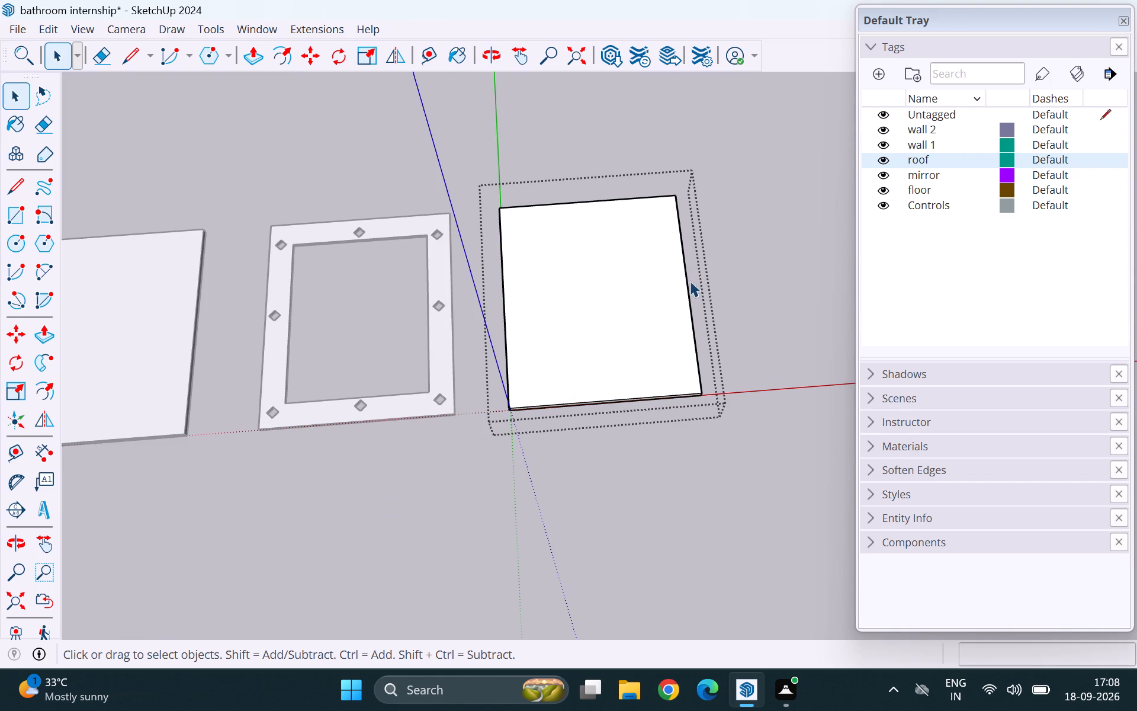
scroll(689, 281, "up", 3)
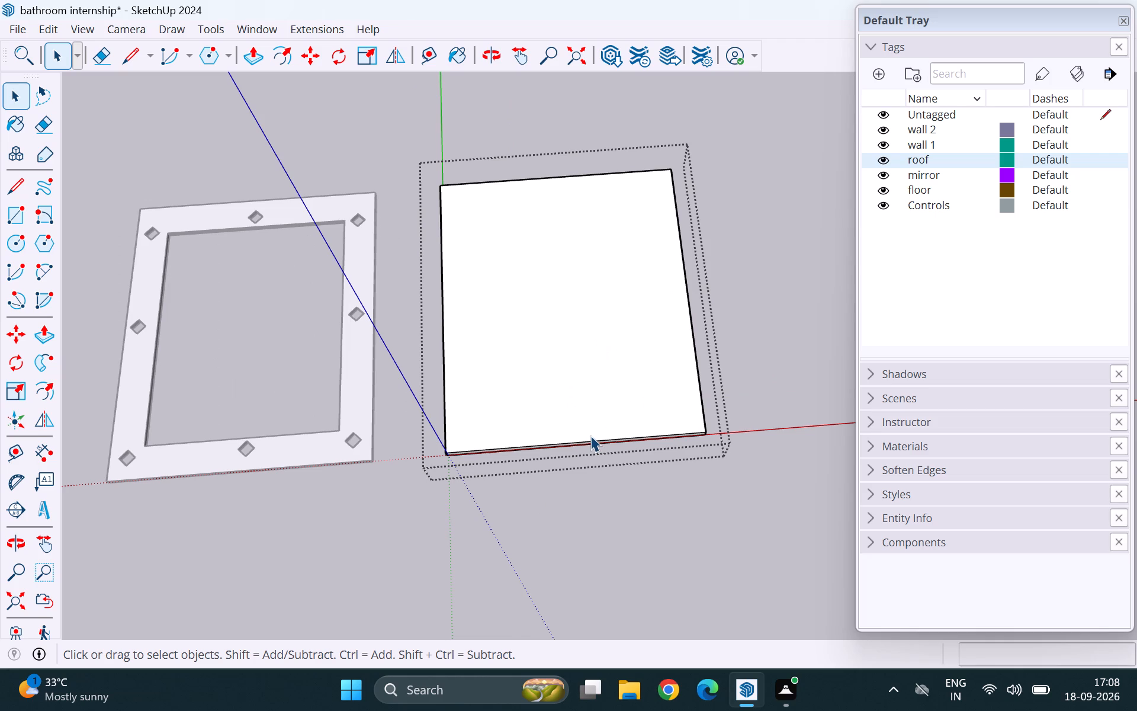
key("p")
left_click(581, 411)
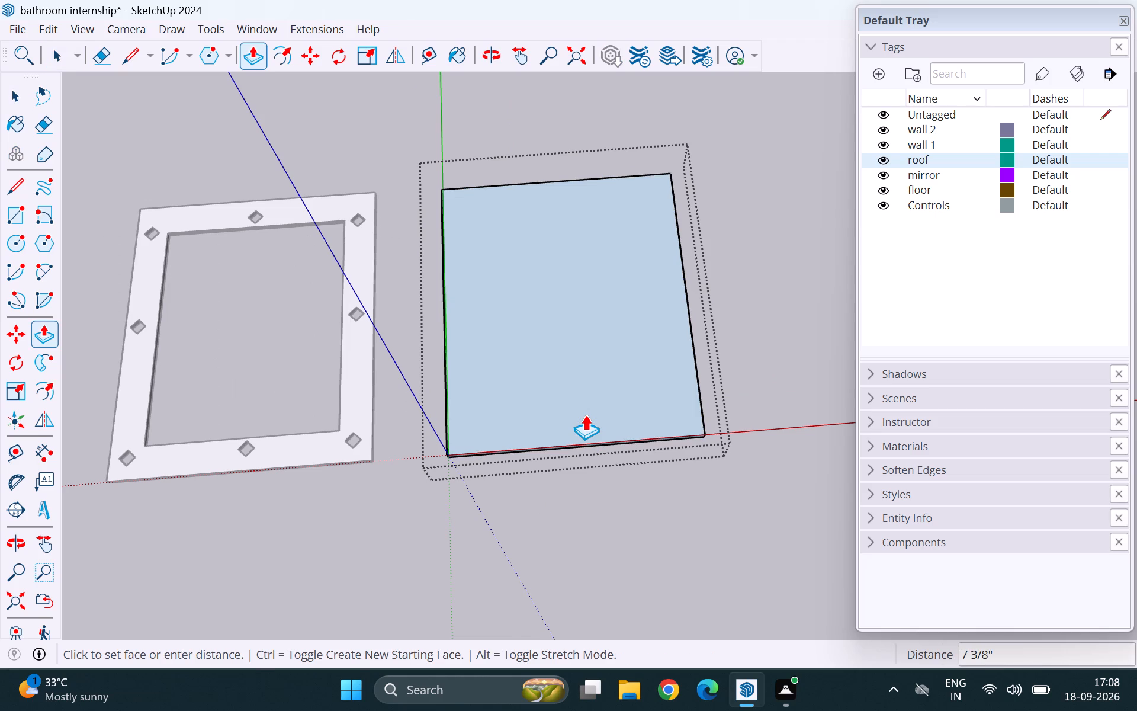
key("2")
key("Return")
key("space")
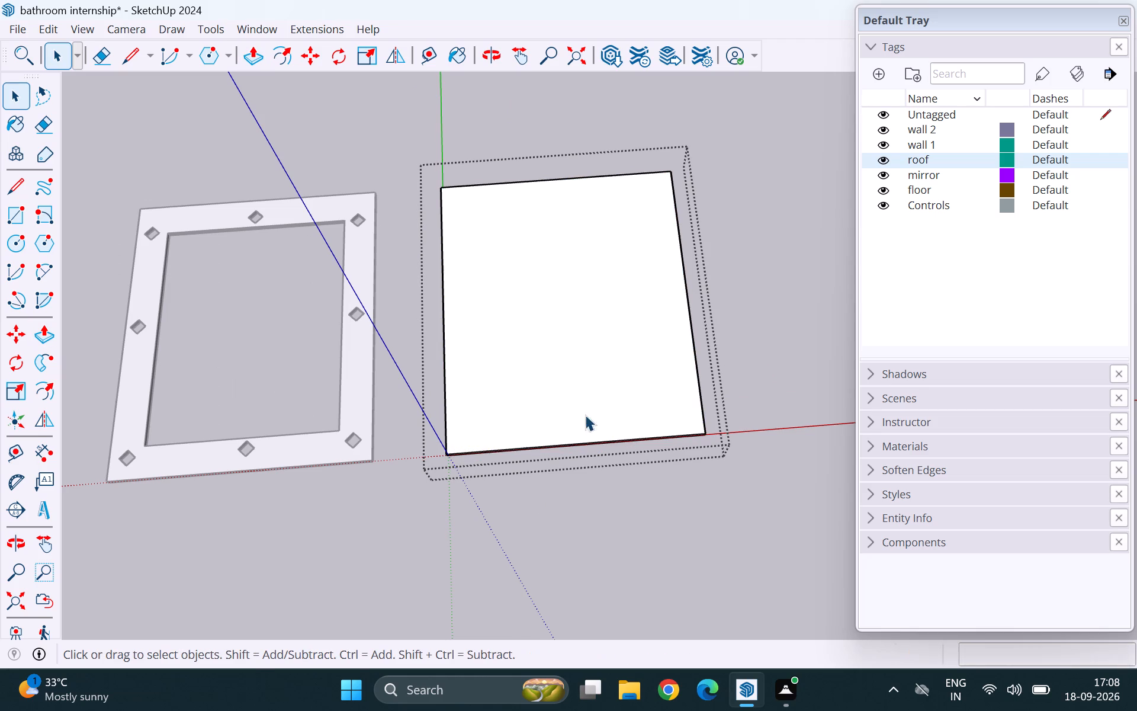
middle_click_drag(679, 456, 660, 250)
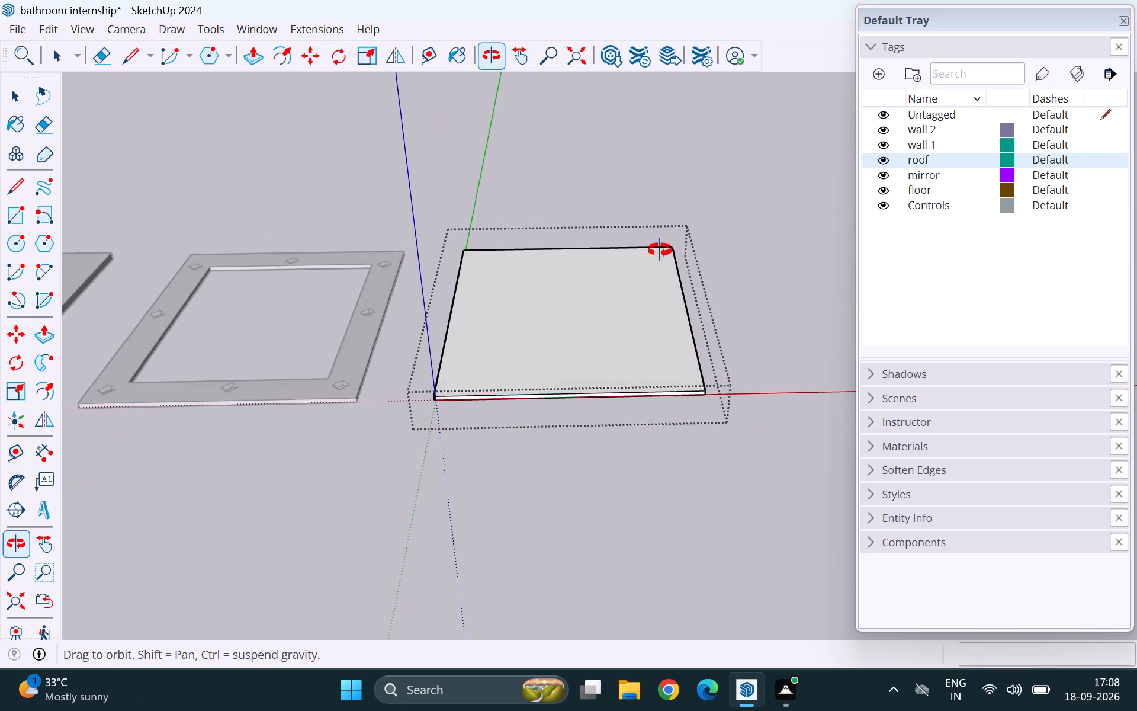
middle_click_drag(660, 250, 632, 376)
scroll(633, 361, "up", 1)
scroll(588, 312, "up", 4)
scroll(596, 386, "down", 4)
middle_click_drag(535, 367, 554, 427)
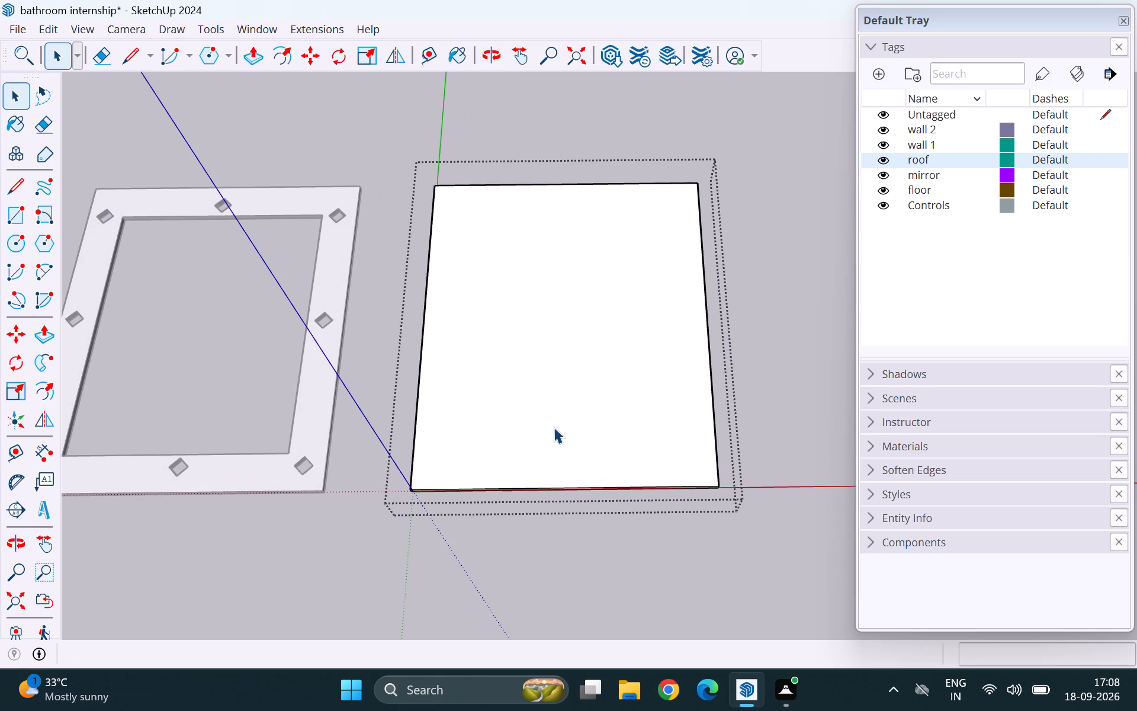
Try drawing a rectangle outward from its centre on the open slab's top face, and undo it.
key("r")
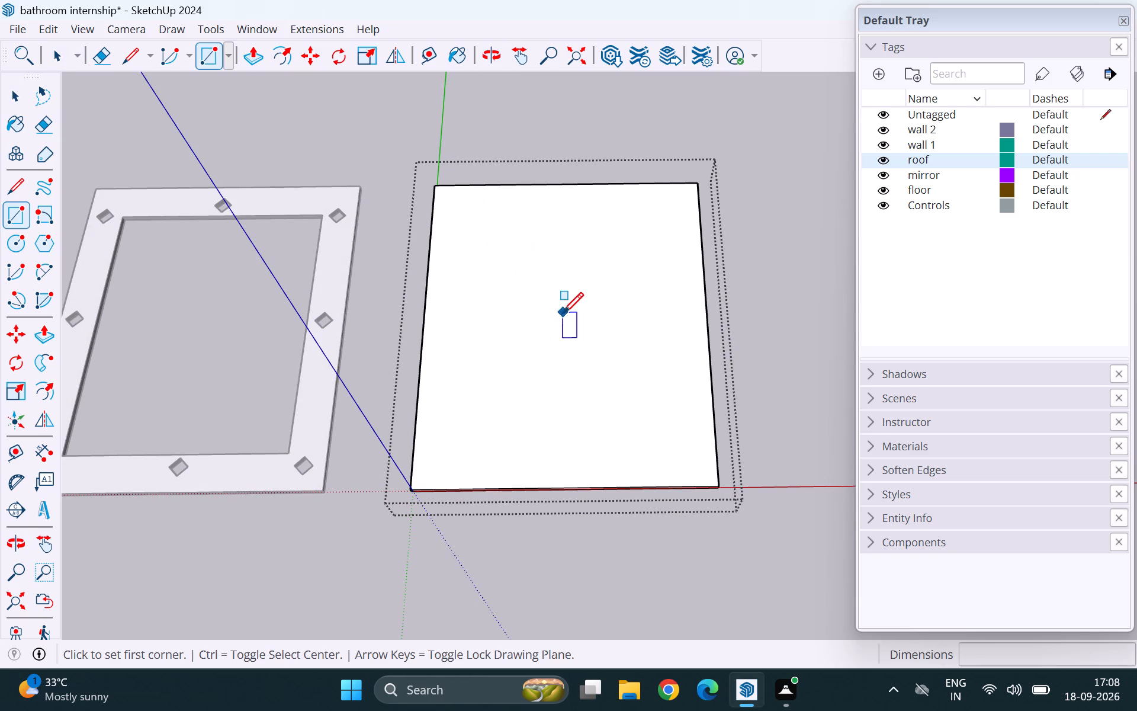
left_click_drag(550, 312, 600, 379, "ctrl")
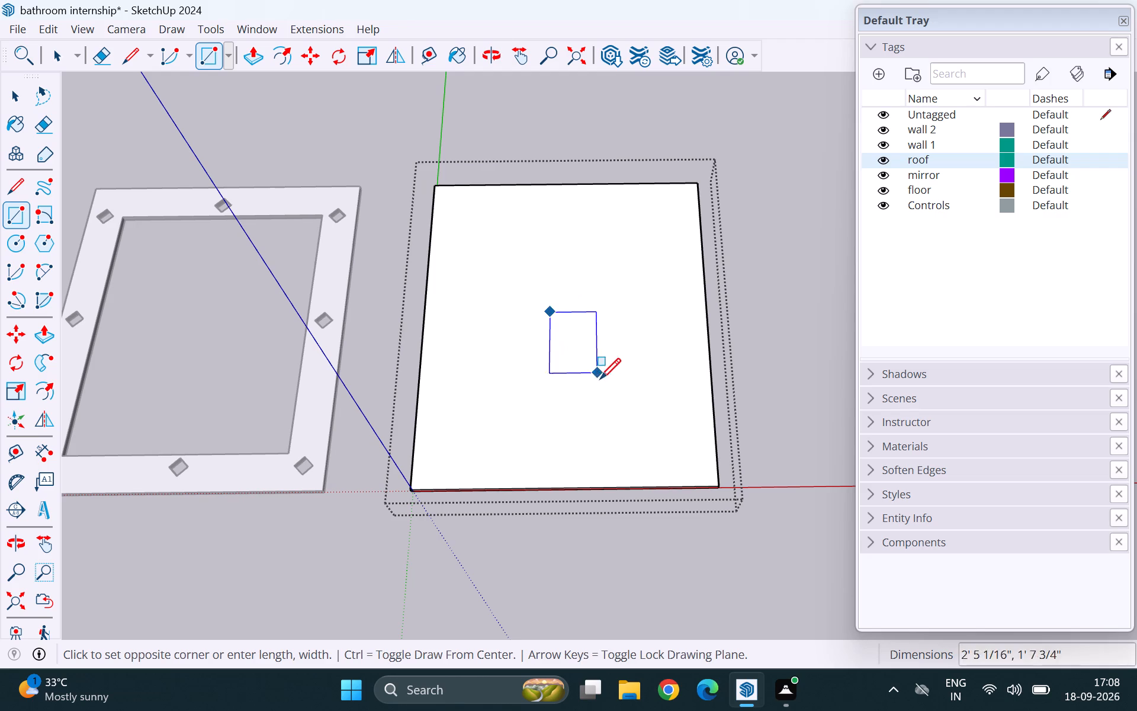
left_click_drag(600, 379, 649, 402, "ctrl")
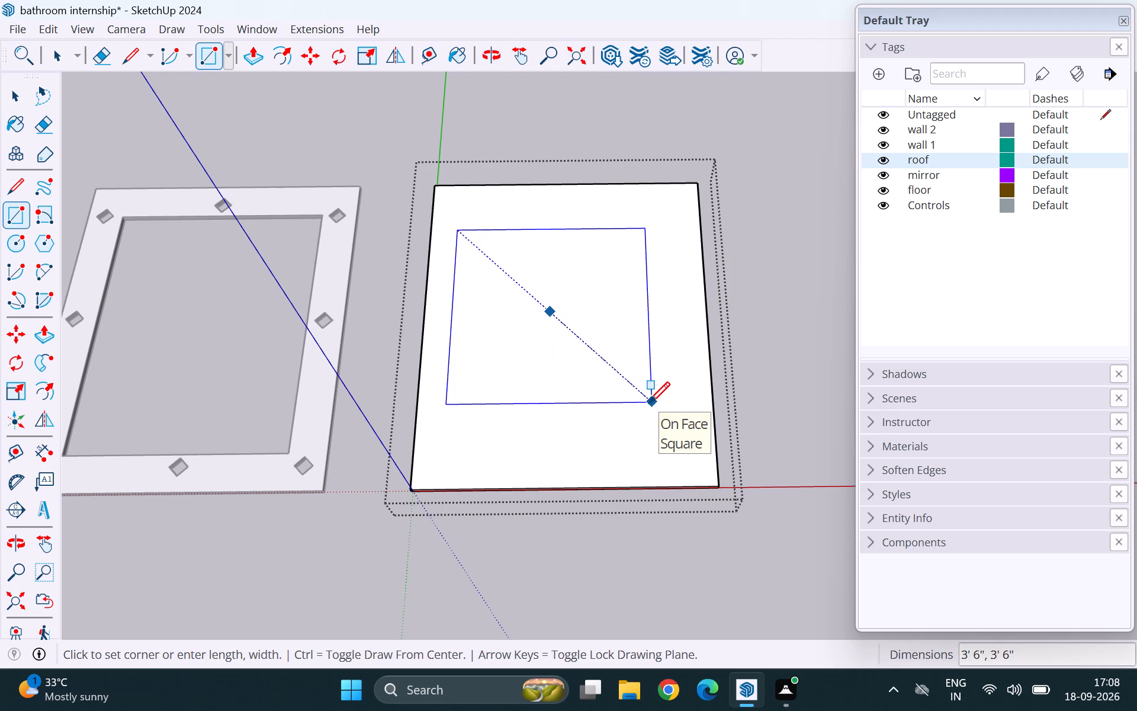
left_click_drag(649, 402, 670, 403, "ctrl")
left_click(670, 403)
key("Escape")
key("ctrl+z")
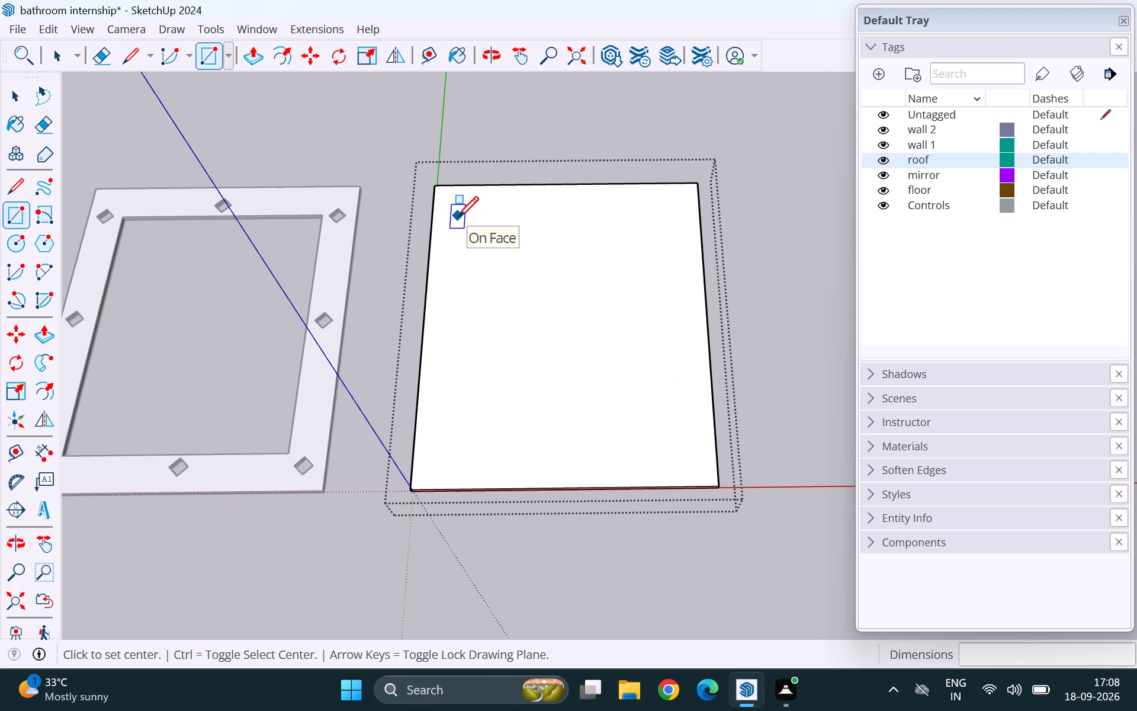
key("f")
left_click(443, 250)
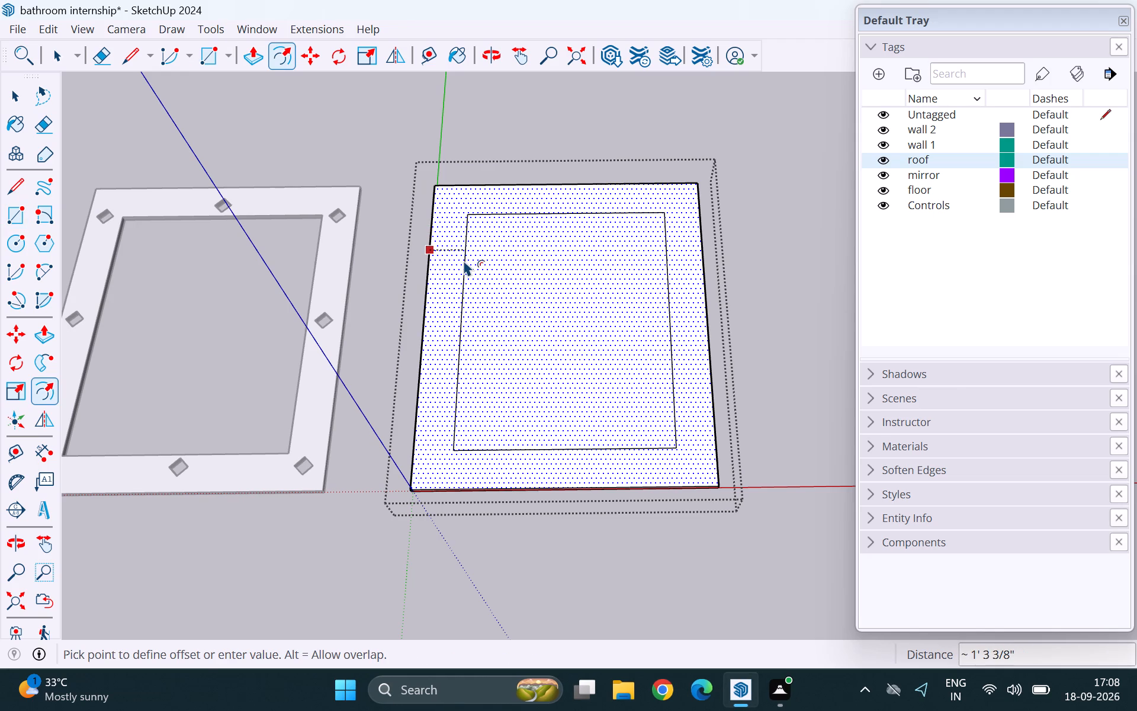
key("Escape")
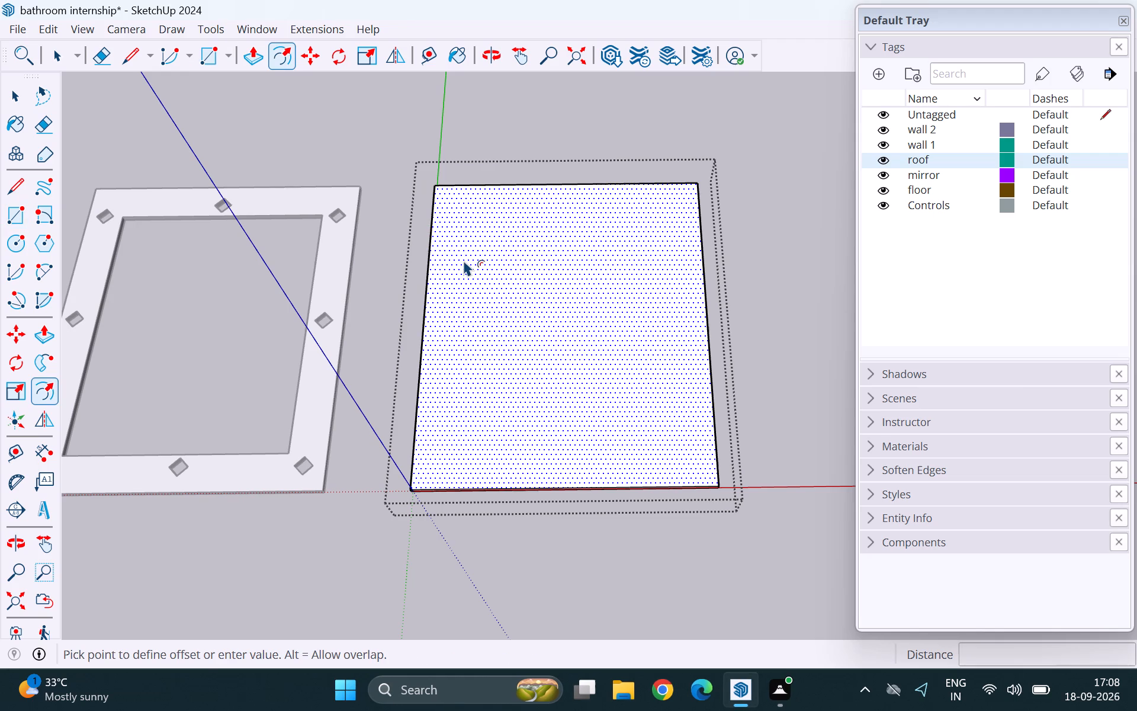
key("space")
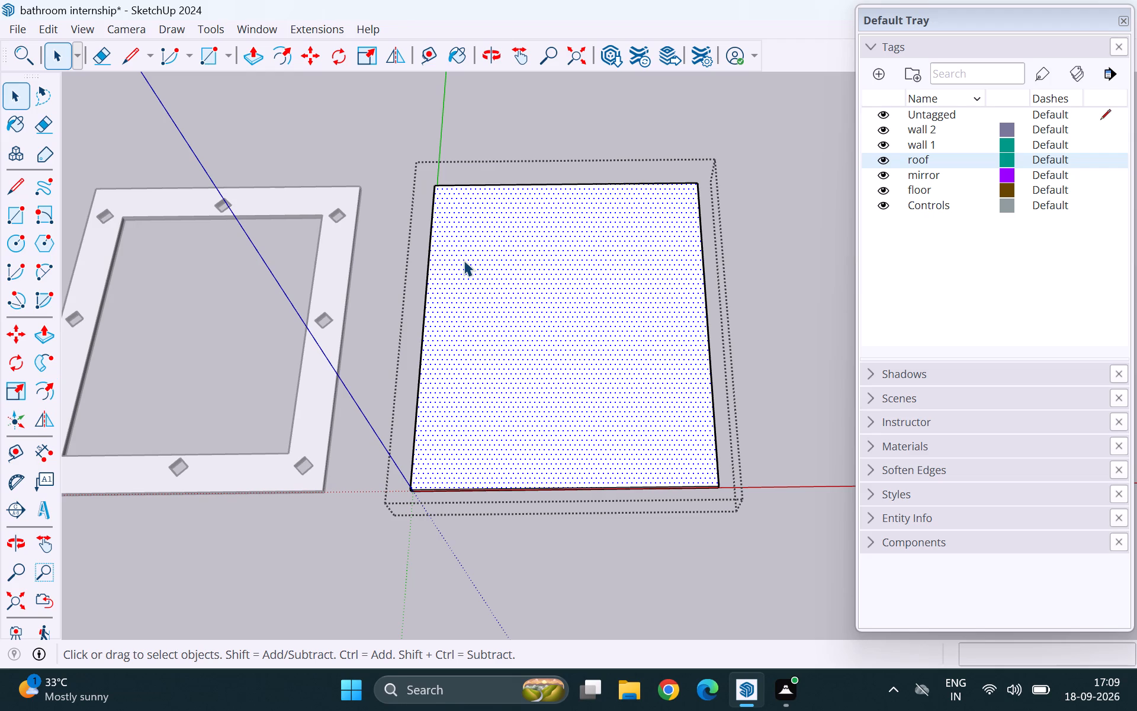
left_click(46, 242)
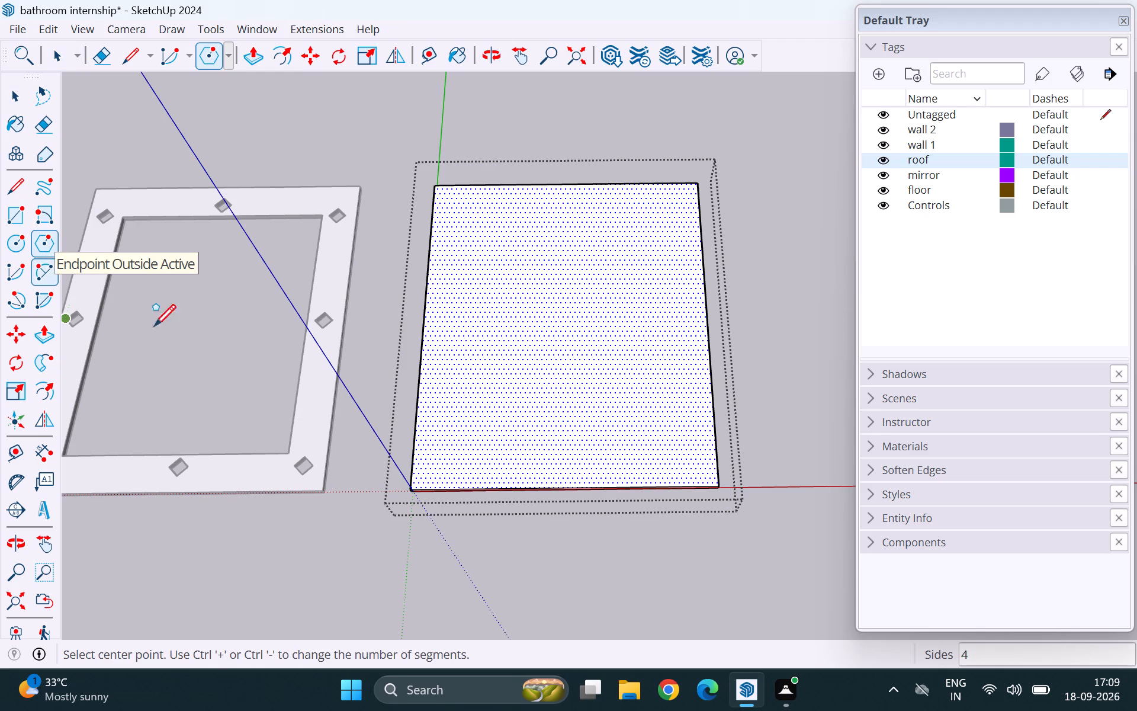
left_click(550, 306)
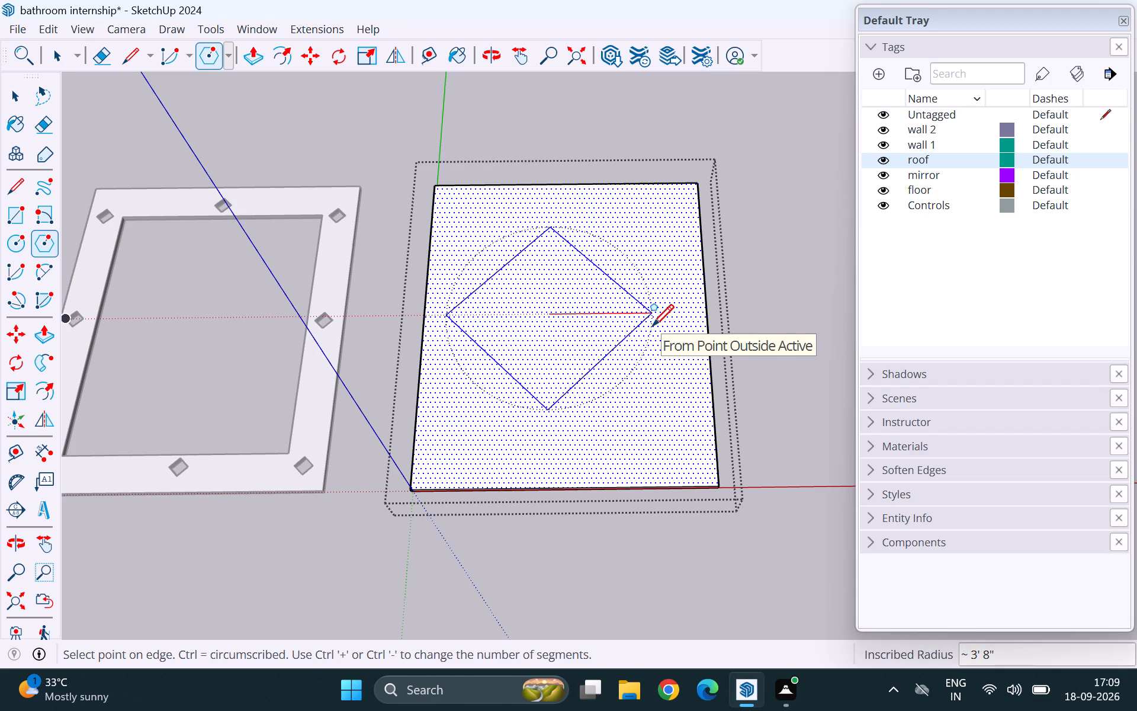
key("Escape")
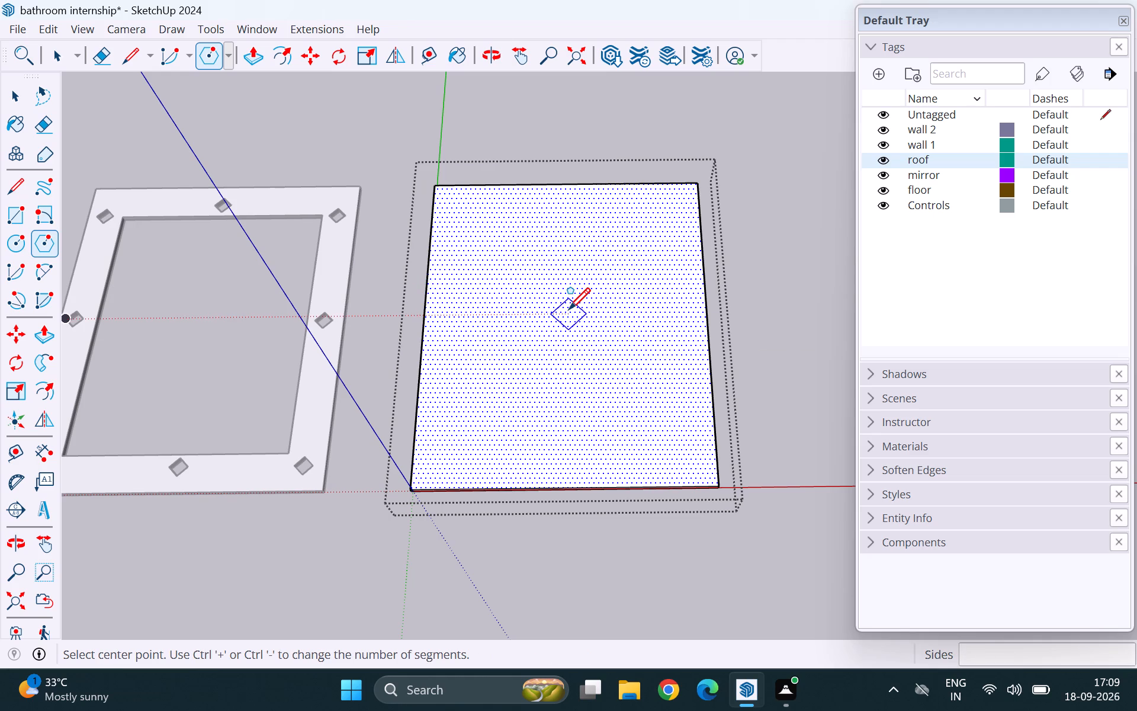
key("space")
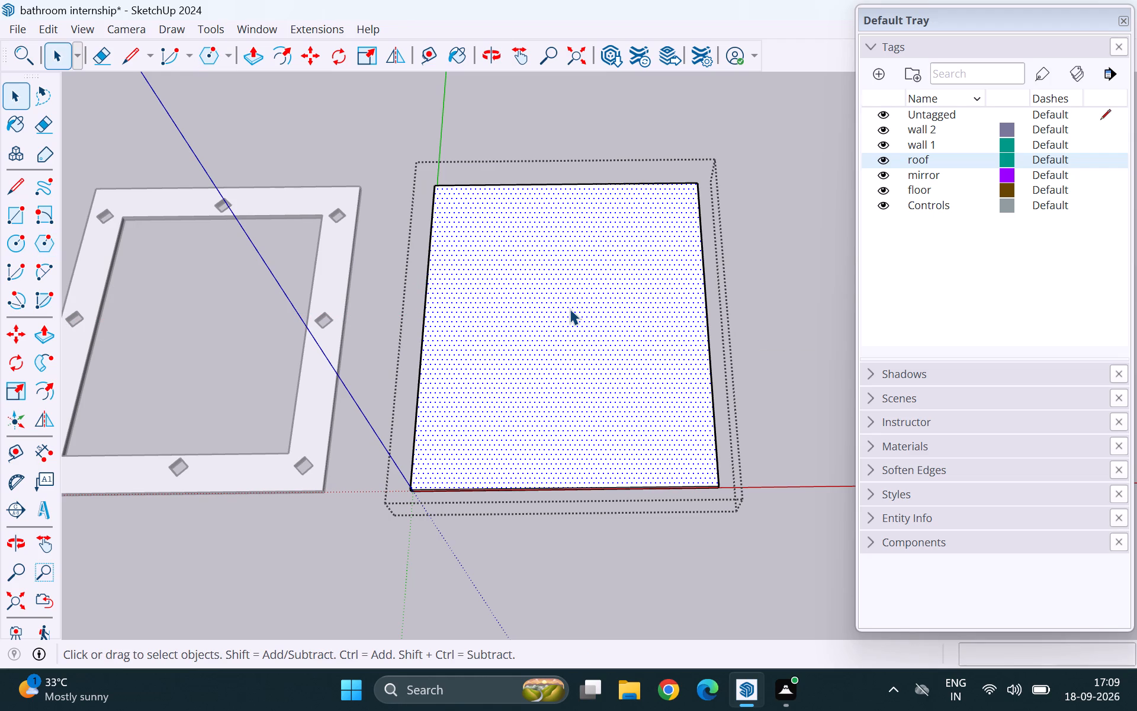
Draw a 12' centre line across the slab's top face, joining the midpoints of its back and front edges.
key("l")
left_click(573, 185)
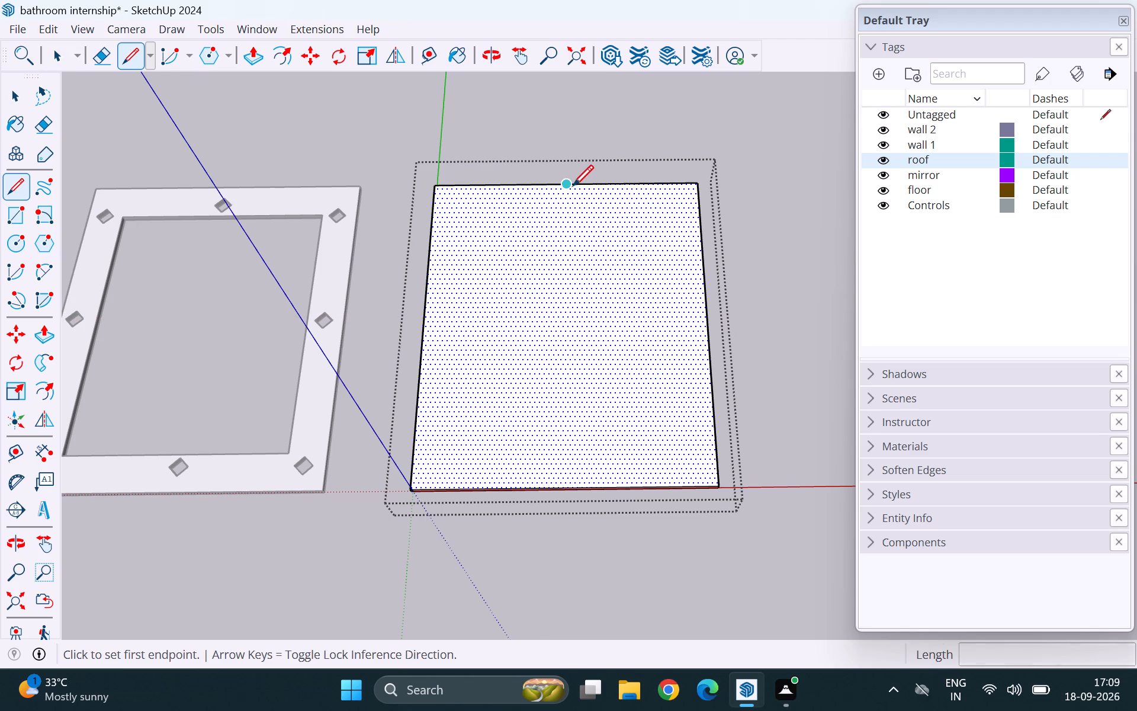
left_click(571, 494)
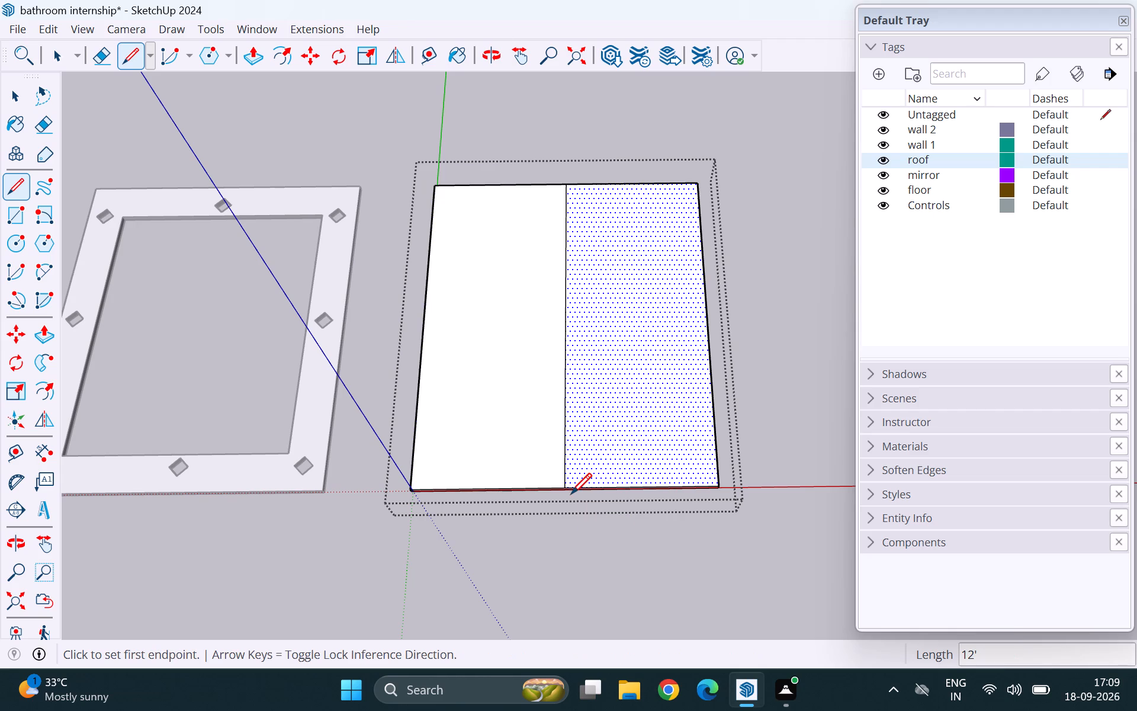
key("space")
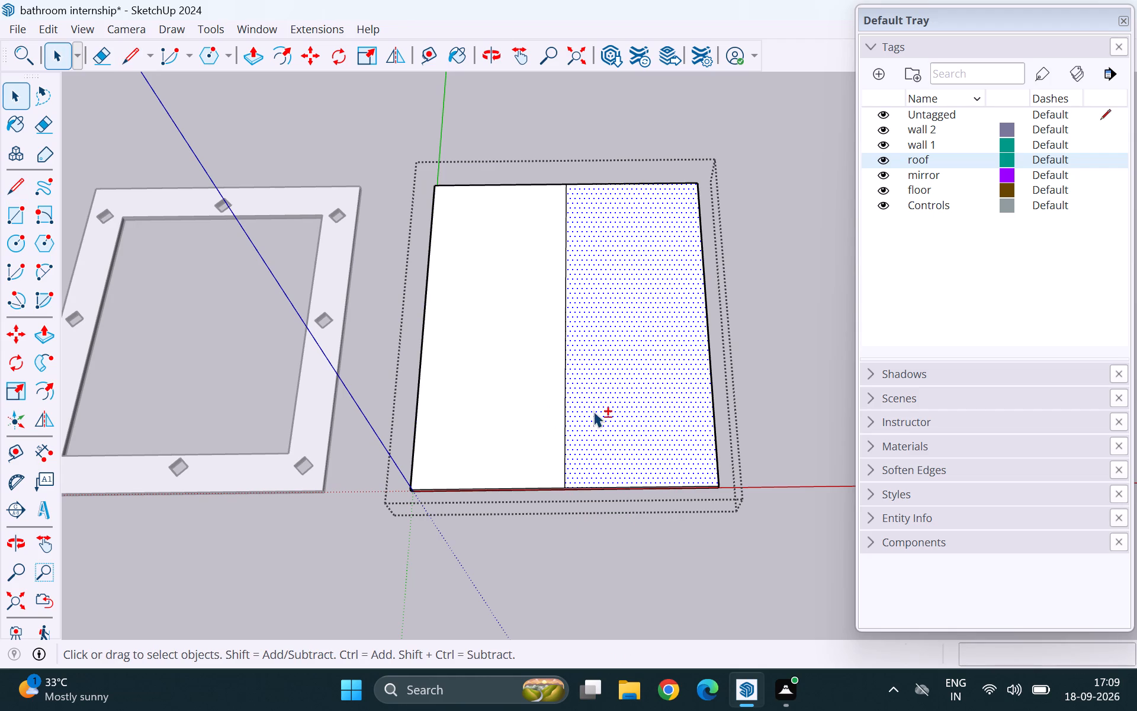
left_click(595, 410, "shift")
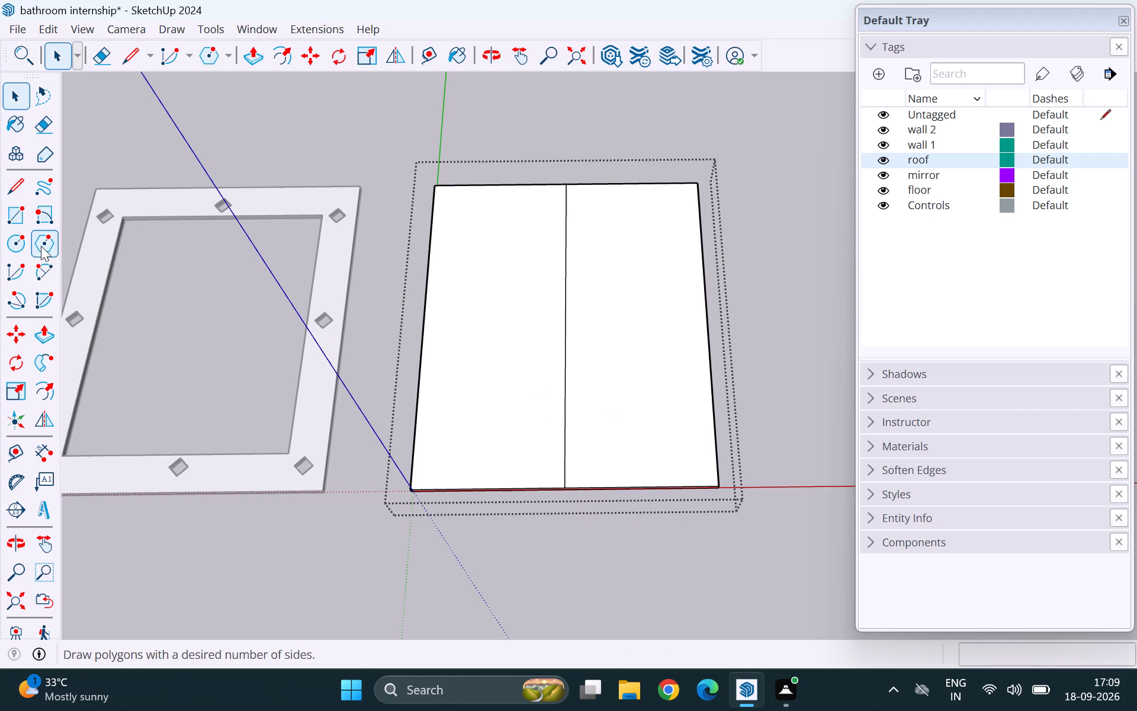
Draw a four-sided polygon centred on the centre line's midpoint, inscribed radius about 4' 8", with one corner toward the front edge.
left_click(41, 246)
left_click(564, 324)
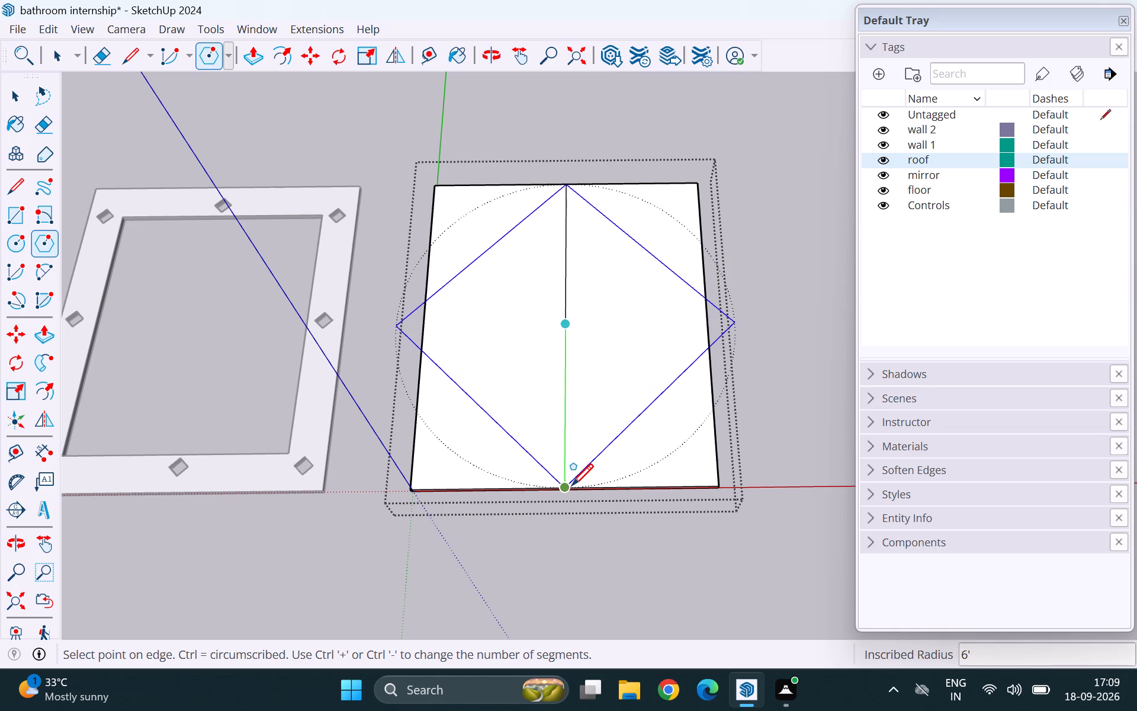
left_click(575, 450)
Delete all three segments of the centre line, leaving the diamond outline on the slab.
key("space")
left_click(566, 396)
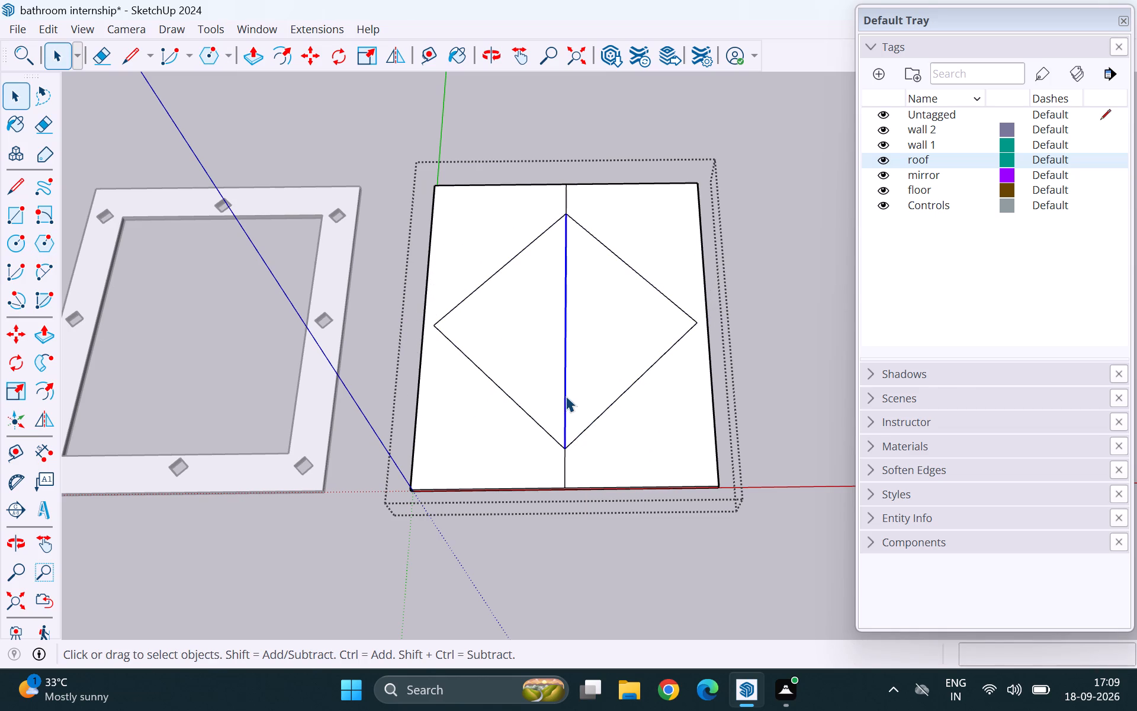
left_click(563, 463, "shift")
left_click(564, 203, "shift")
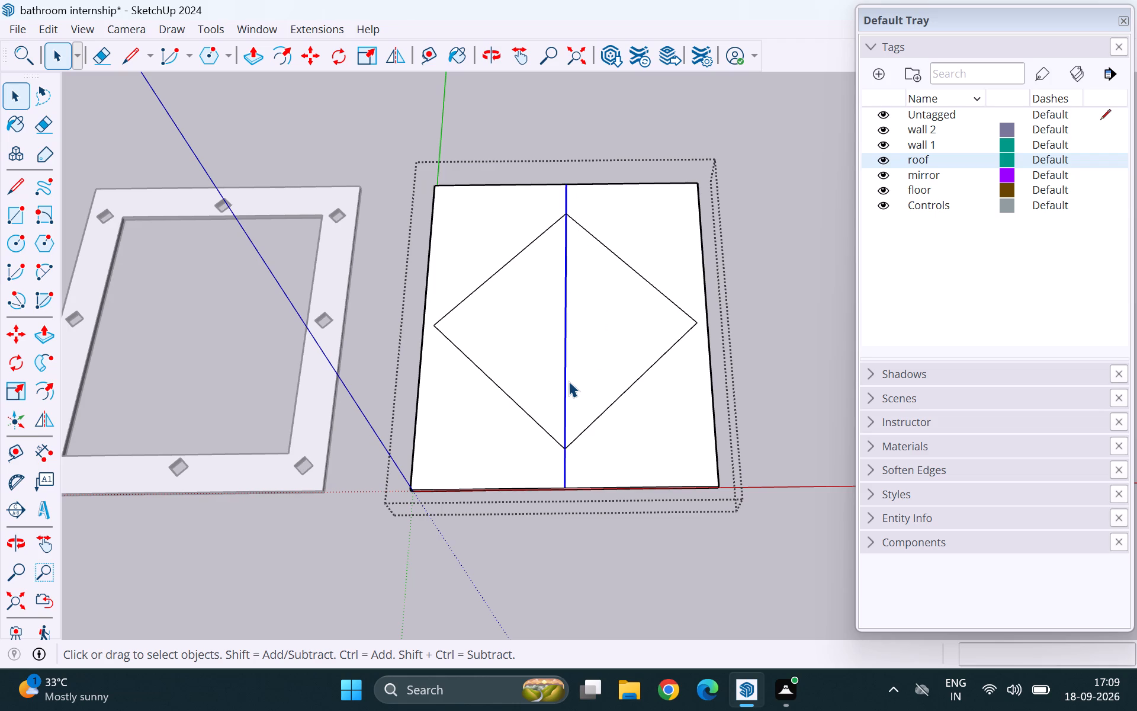
key("Delete")
Push the diamond face down 2" through the slab to cut a diamond opening, and leave the group.
left_click(568, 381)
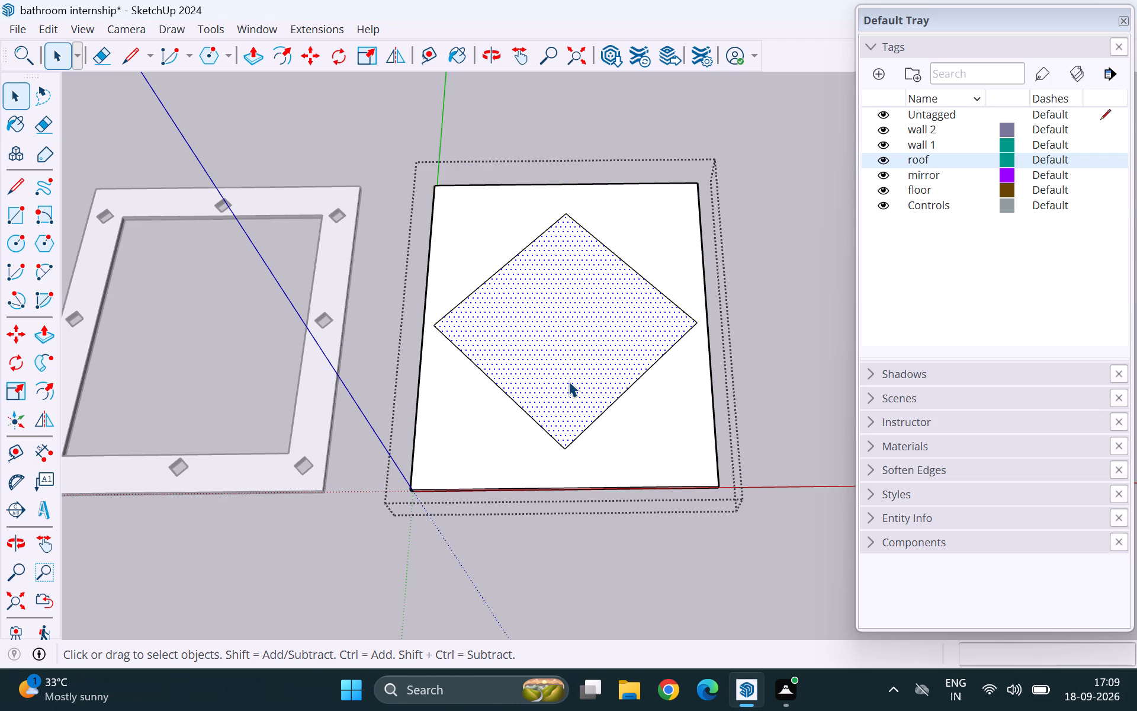
key("p")
left_click(568, 381)
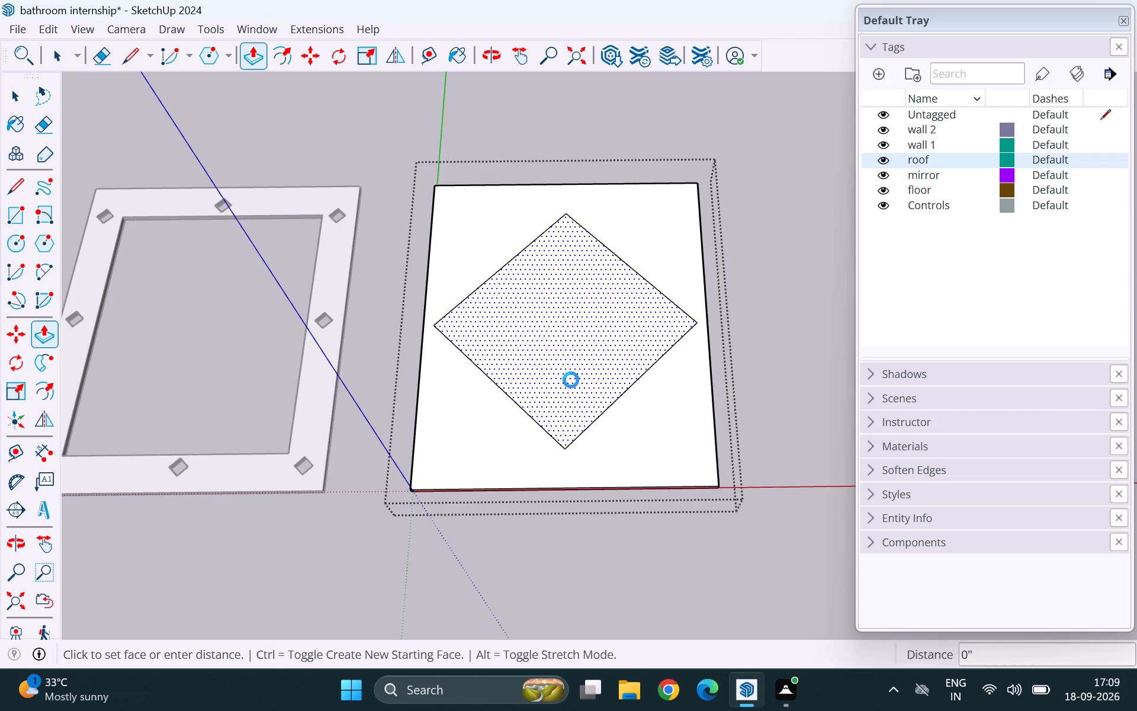
left_click(593, 412)
key("space")
scroll(526, 364, "down", 4)
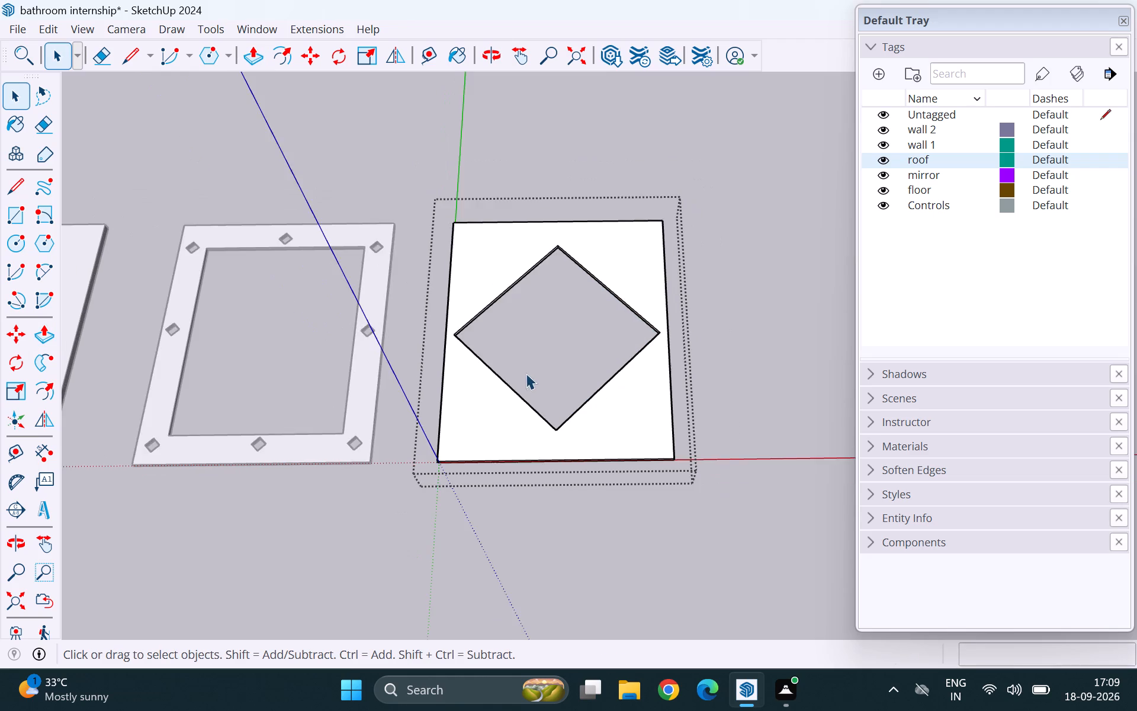
scroll(526, 373, "down", 2)
left_click(706, 317)
scroll(688, 355, "down", 5)
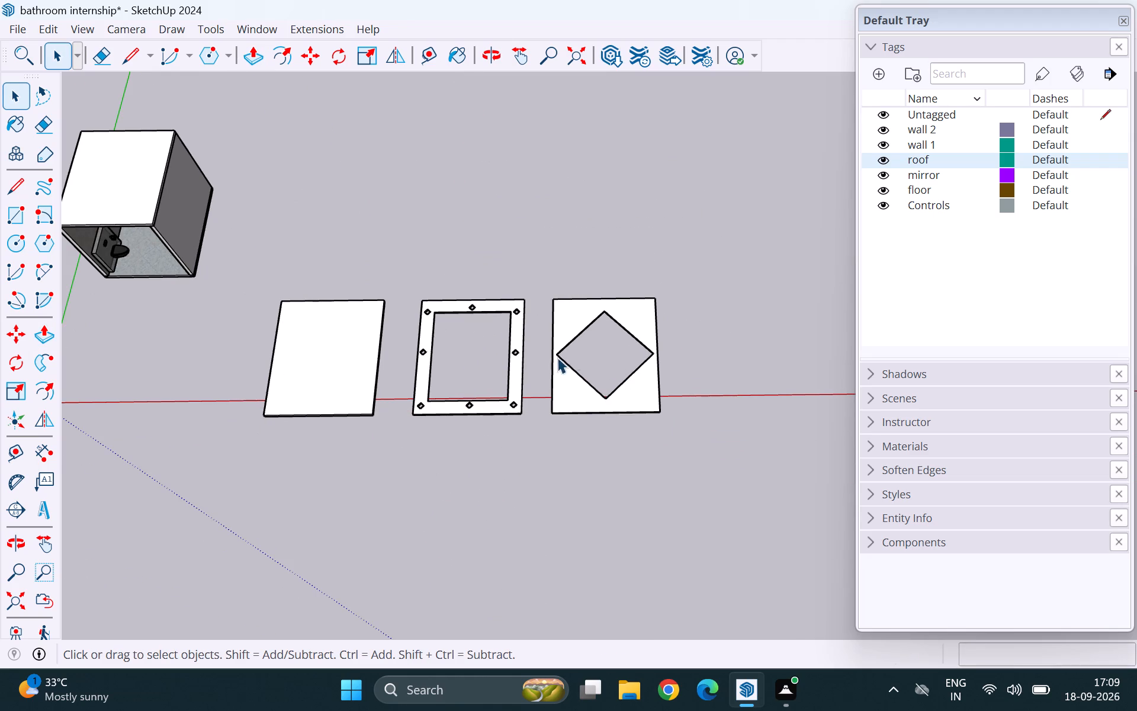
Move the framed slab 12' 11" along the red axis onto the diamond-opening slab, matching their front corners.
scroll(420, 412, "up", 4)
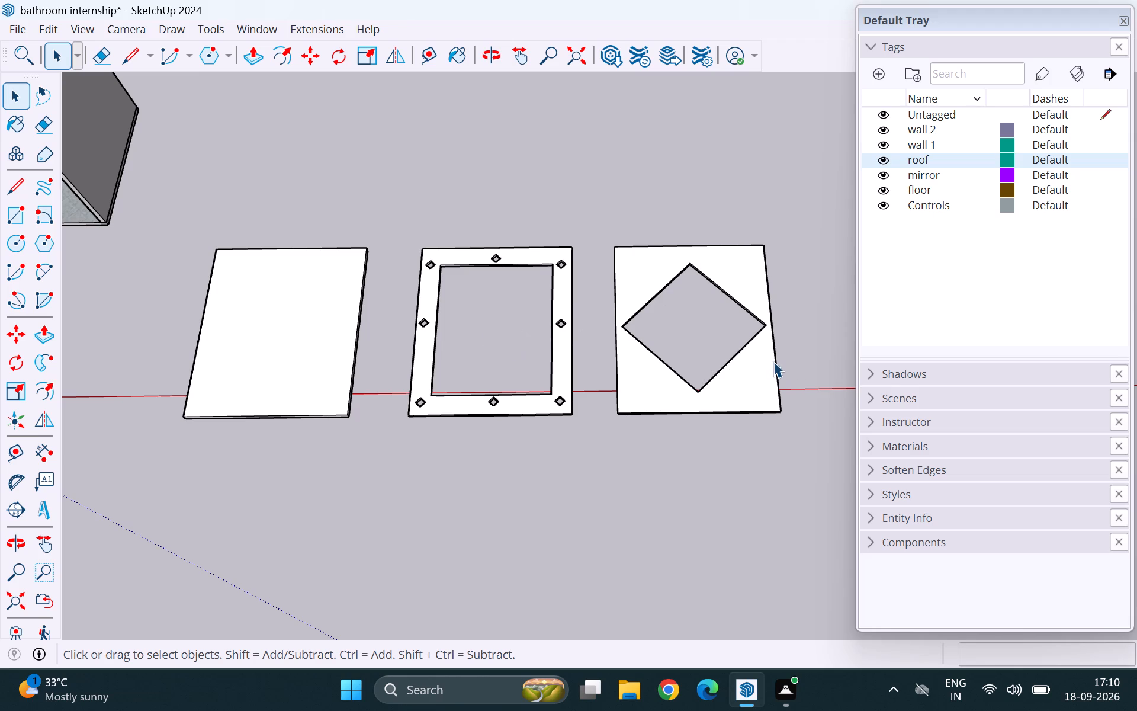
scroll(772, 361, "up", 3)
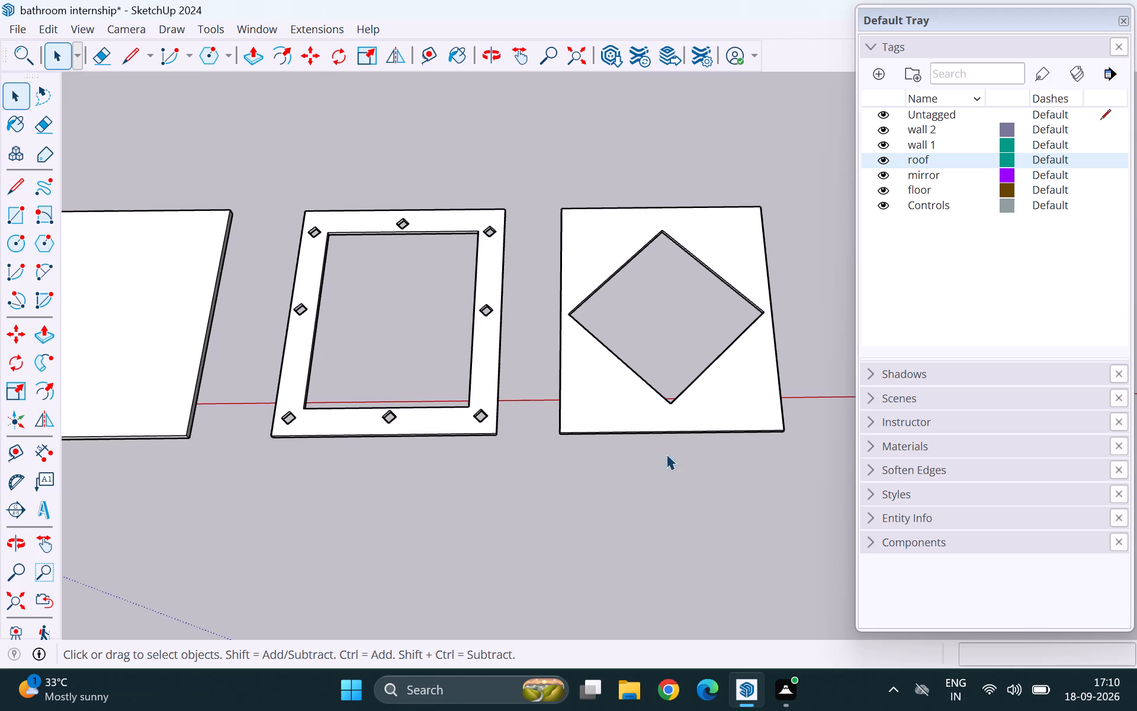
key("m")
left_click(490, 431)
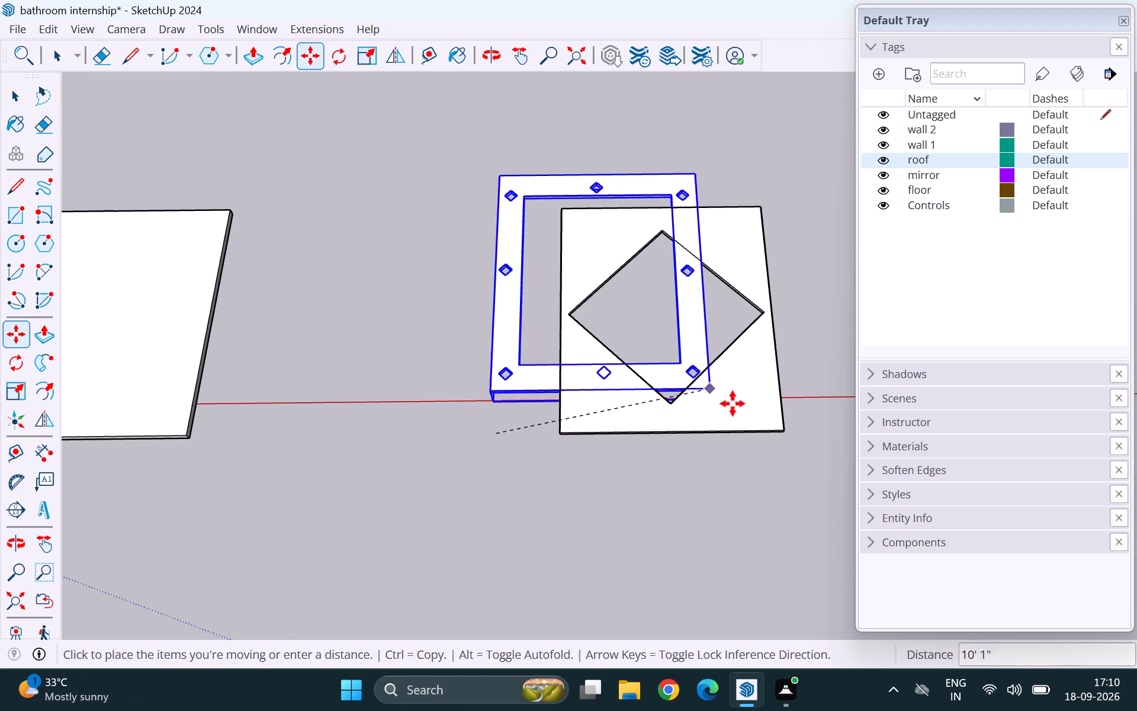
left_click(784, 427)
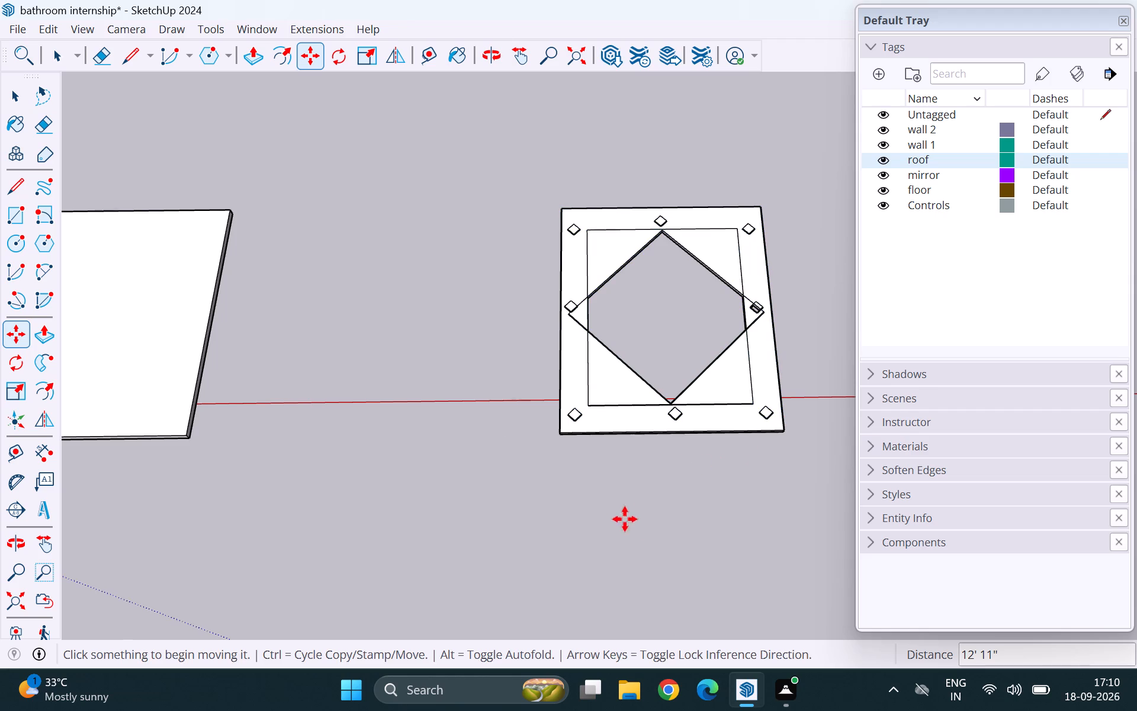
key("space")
Examine how the frame overlaps the diamond opening, opening the framed slab group and selecting its top face.
middle_click_drag(693, 526, 679, 0)
middle_click_drag(673, 34, 671, 177)
scroll(671, 177, "up", 1)
middle_click_drag(671, 177, 616, 606)
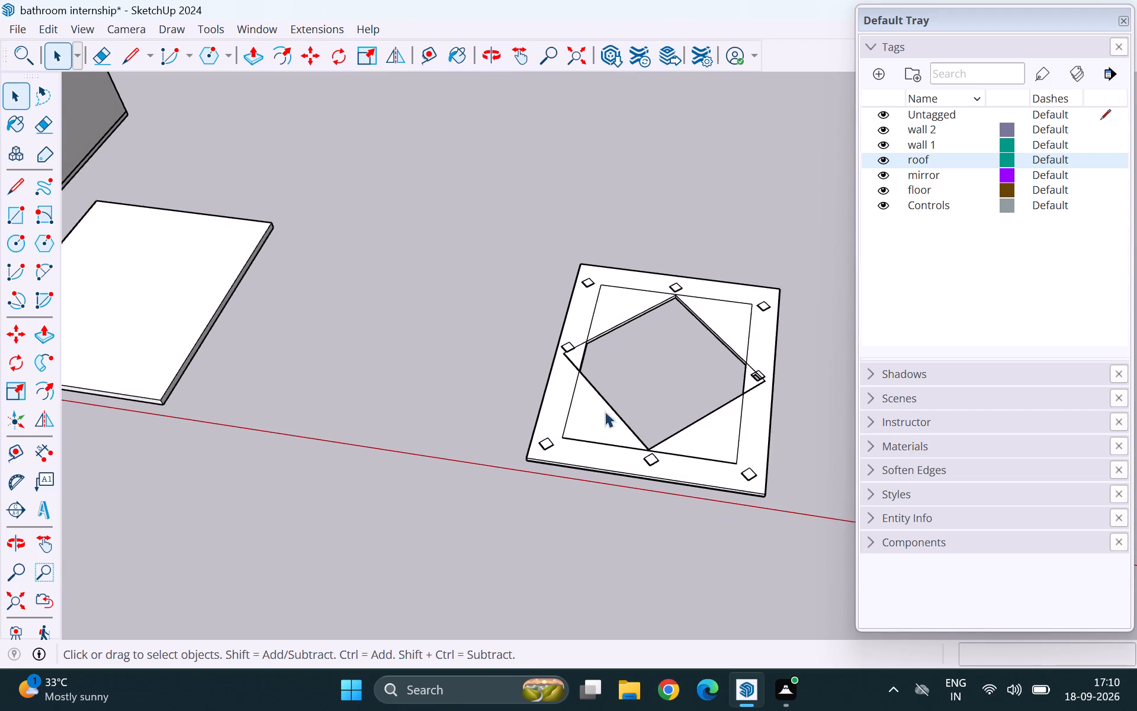
scroll(589, 360, "up", 8)
left_click(579, 348)
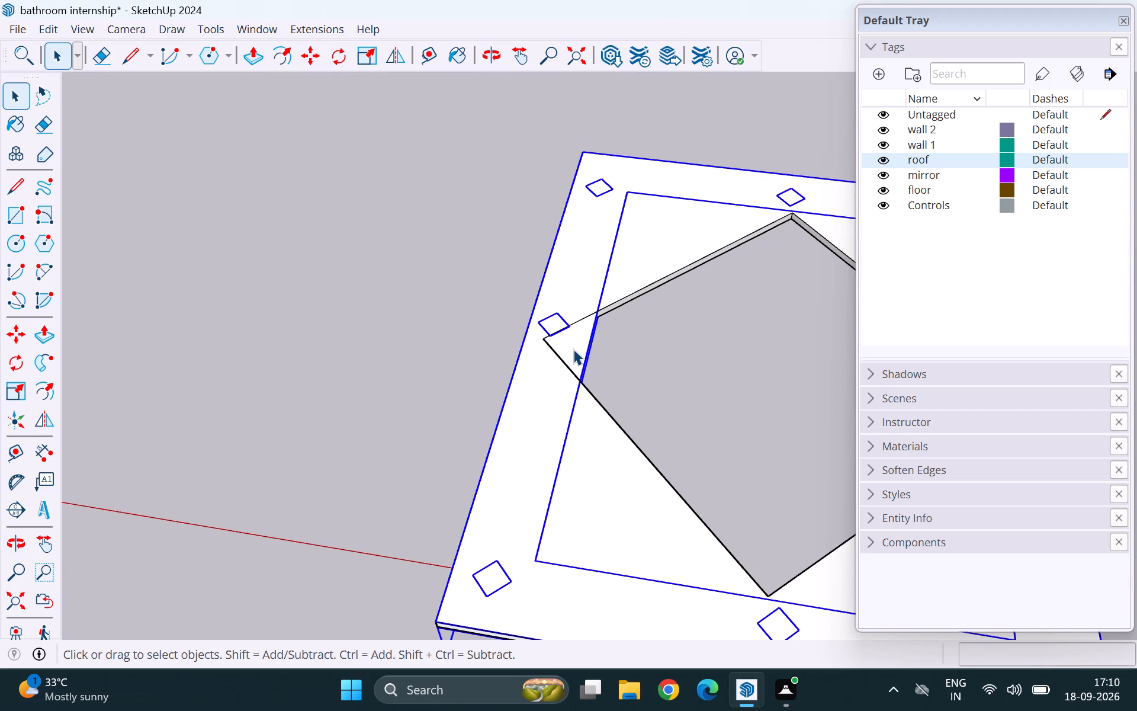
double_click(573, 349)
left_click(573, 349)
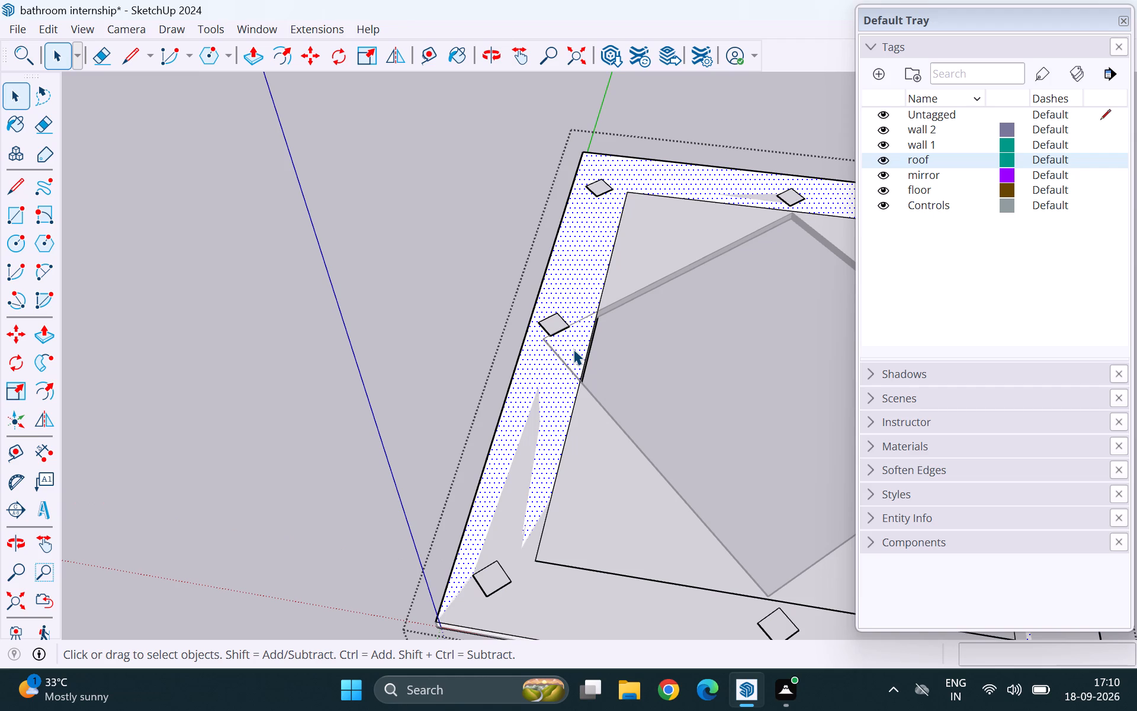
key("Escape")
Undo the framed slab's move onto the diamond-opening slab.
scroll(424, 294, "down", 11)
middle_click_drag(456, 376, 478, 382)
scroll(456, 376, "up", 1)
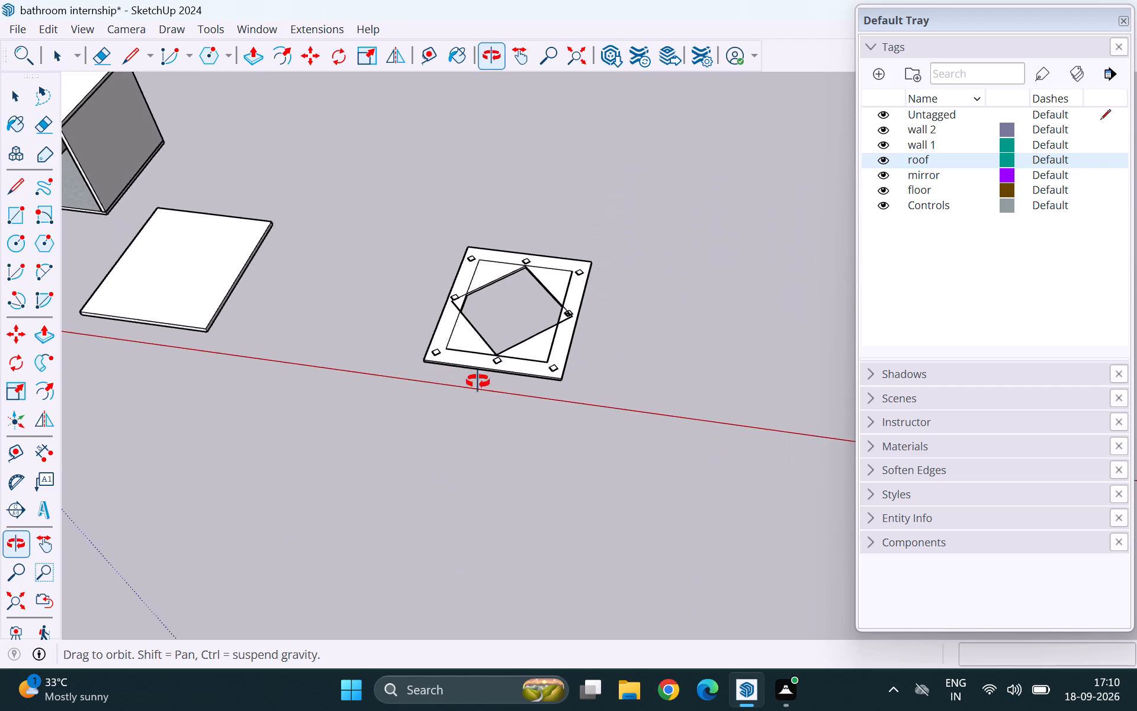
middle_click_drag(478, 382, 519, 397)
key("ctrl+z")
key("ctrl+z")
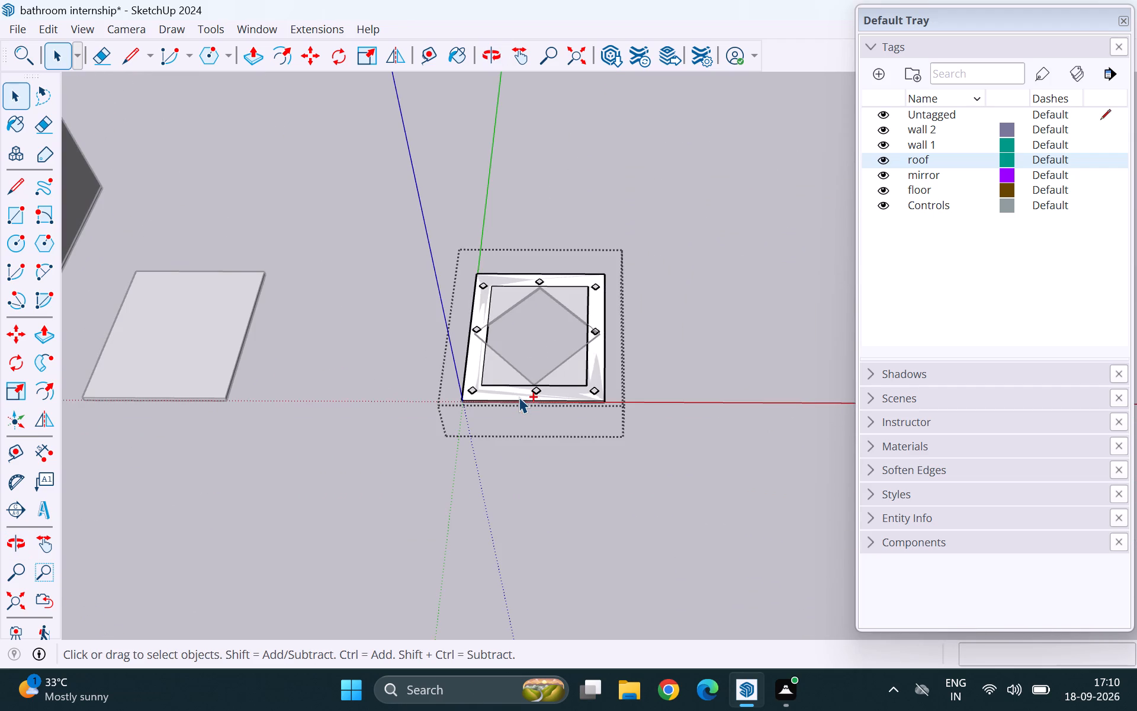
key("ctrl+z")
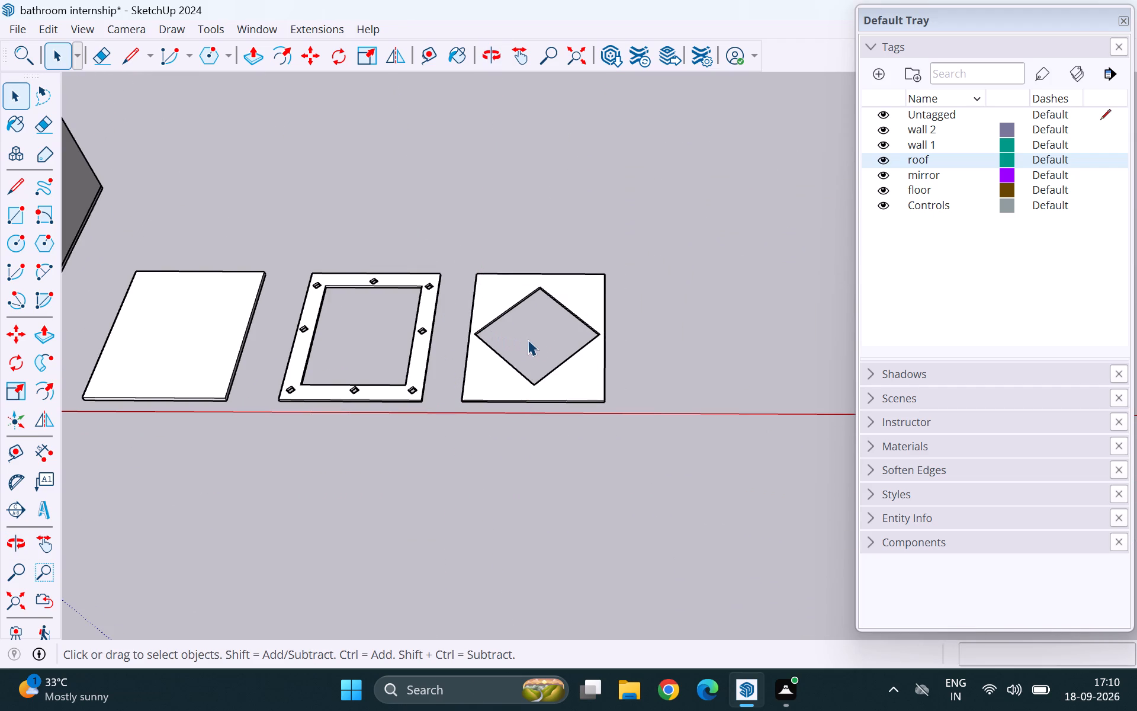
Measure the width of the framed slab's inner opening between its two long sides.
scroll(569, 348, "down", 4)
middle_click_drag(442, 399, 442, 399)
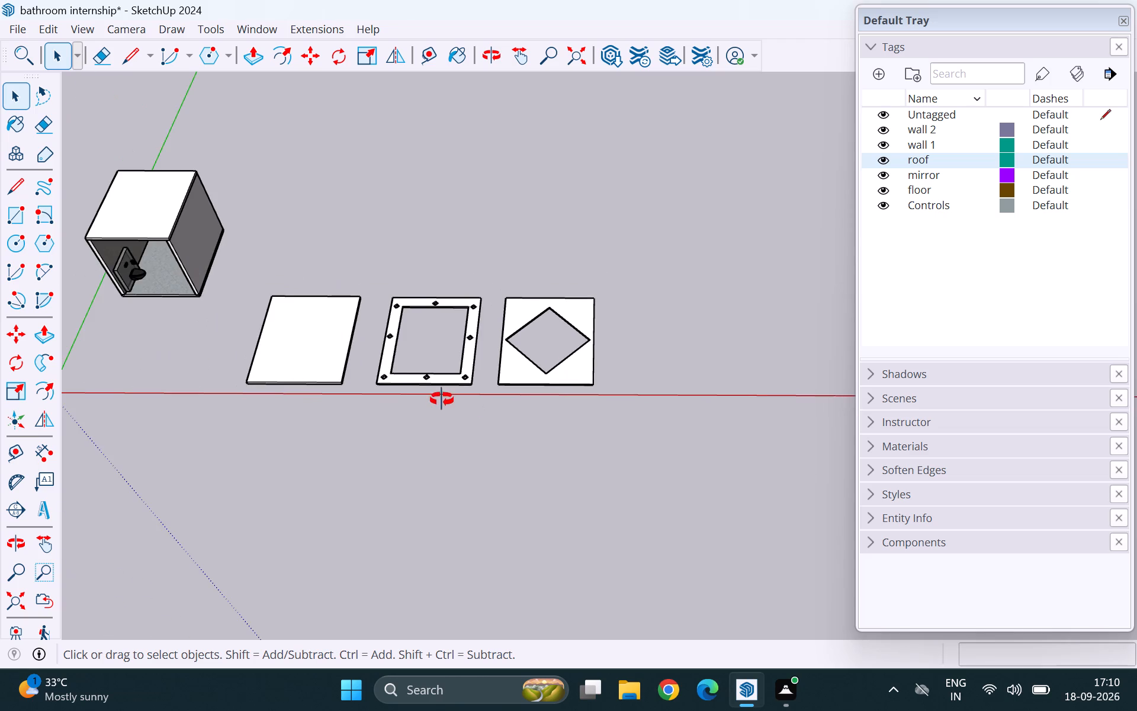
middle_click_drag(442, 399, 458, 478)
scroll(440, 349, "up", 8)
key("t")
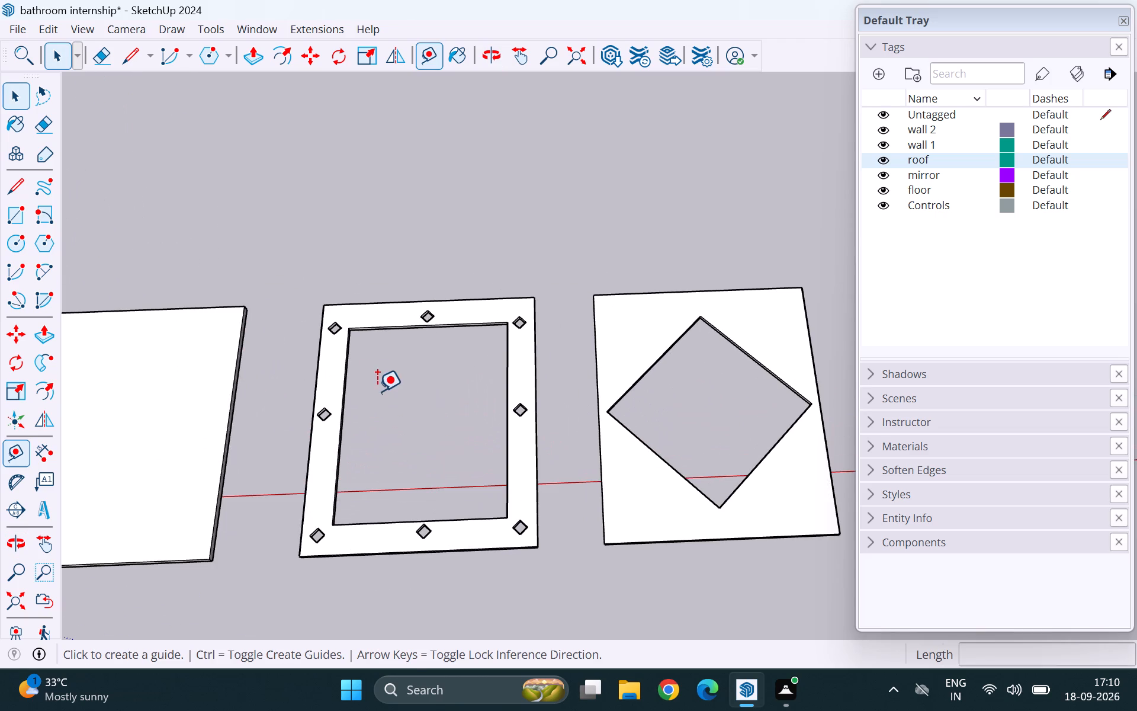
left_click(342, 387)
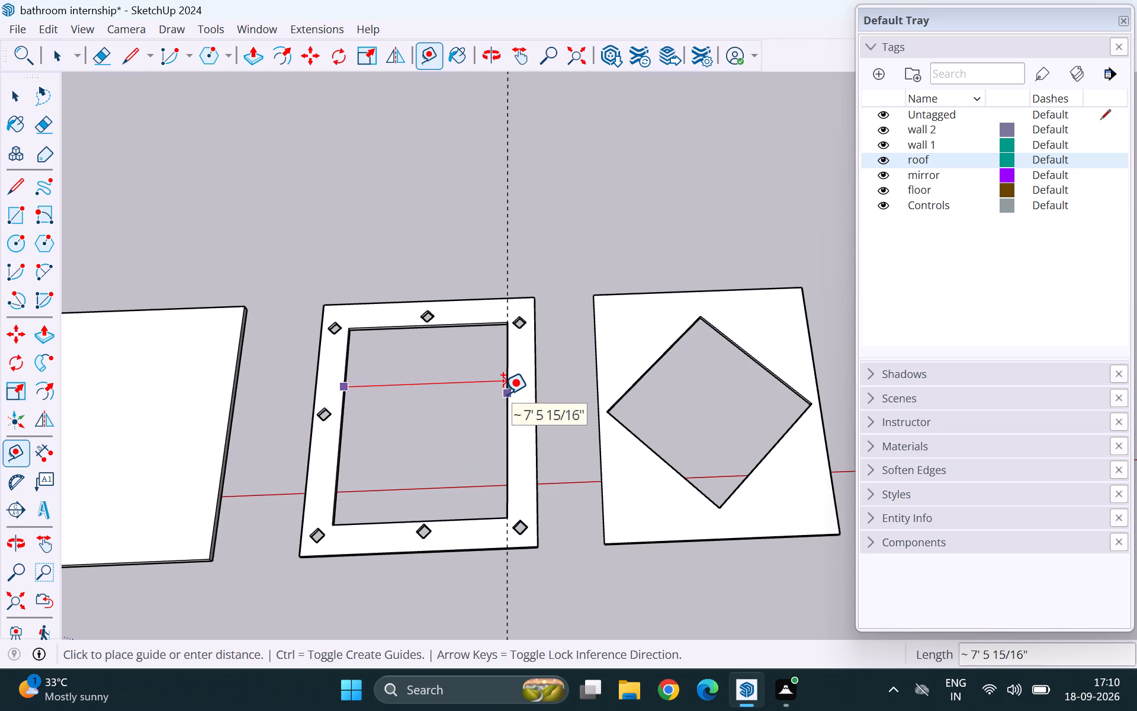
key("Escape")
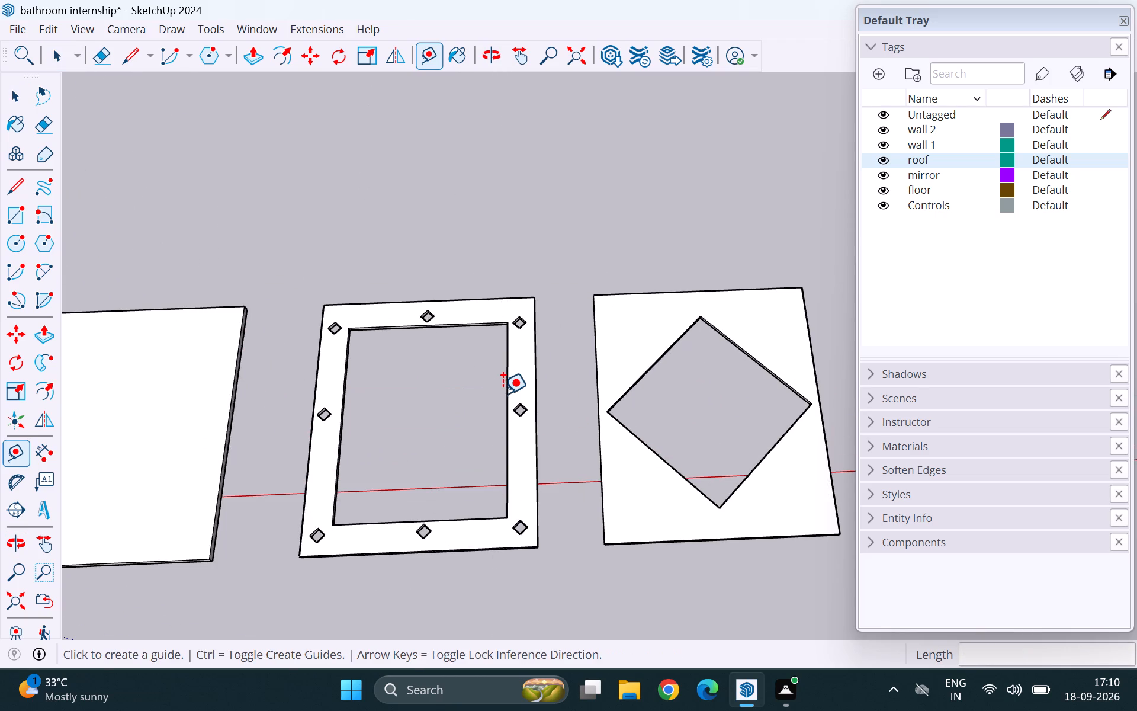
key("space")
scroll(356, 367, "down", 7)
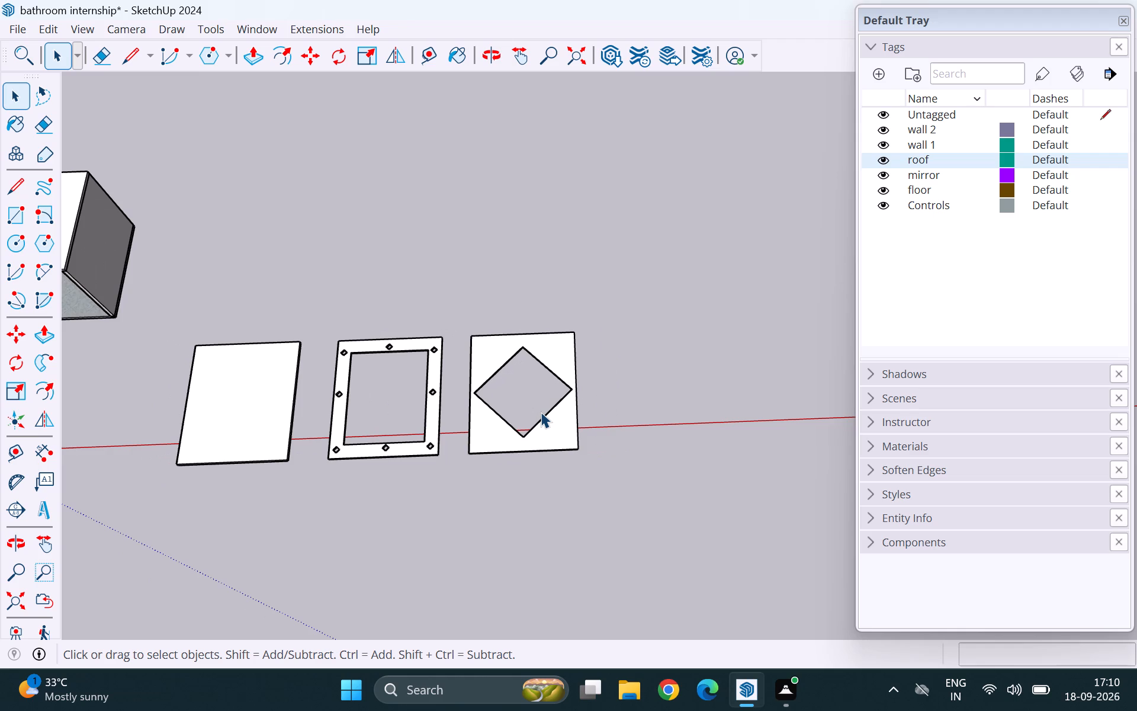
Undo the diamond opening and diamond outline on the third slab, back to its lengthwise centre line.
key("ctrl+z")
key("ctrl+z")
key("ctrl+z")
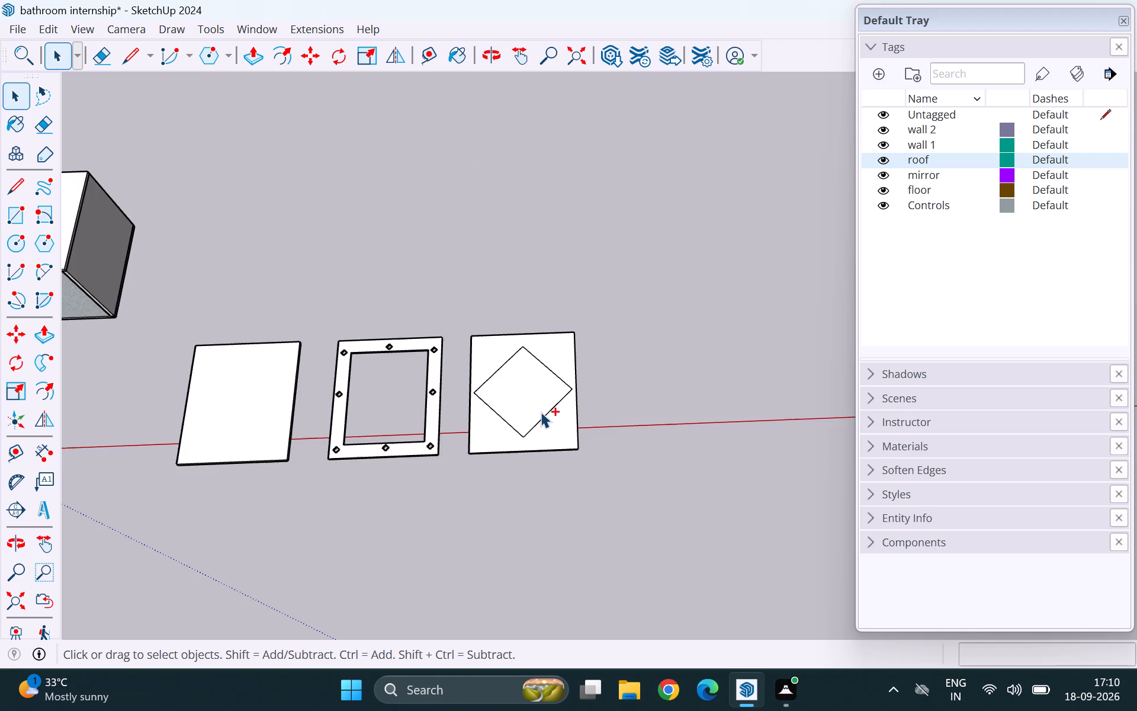
key("ctrl+z")
key("ctrl+z")
key("ctrl+z")
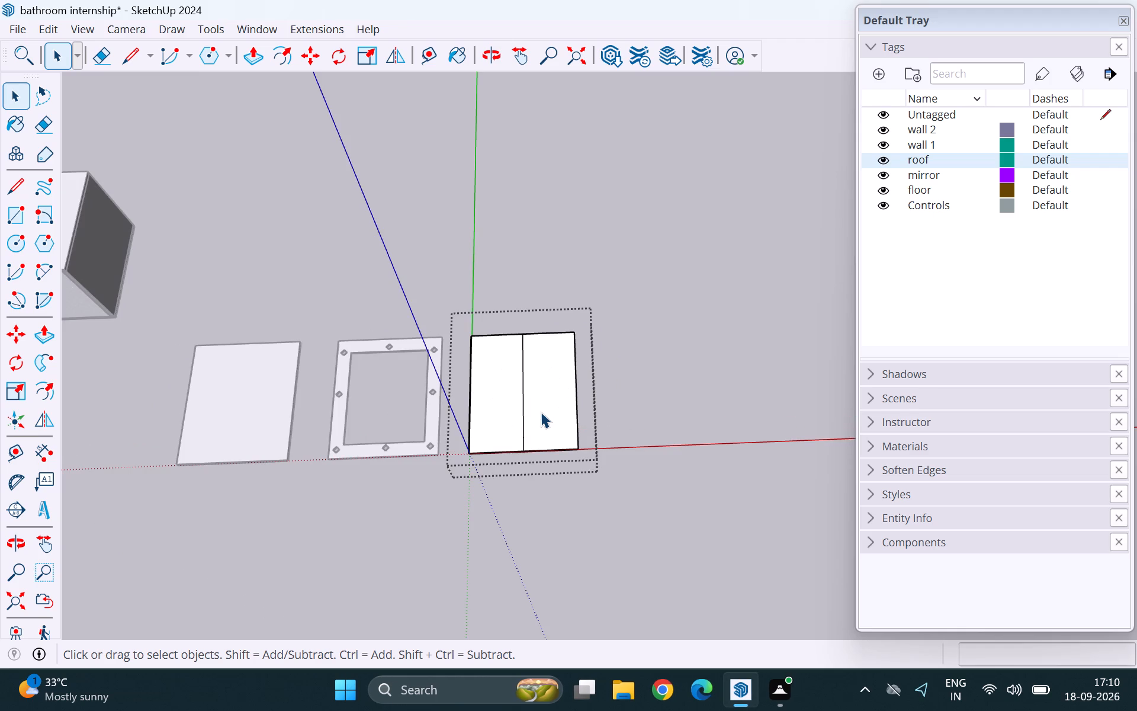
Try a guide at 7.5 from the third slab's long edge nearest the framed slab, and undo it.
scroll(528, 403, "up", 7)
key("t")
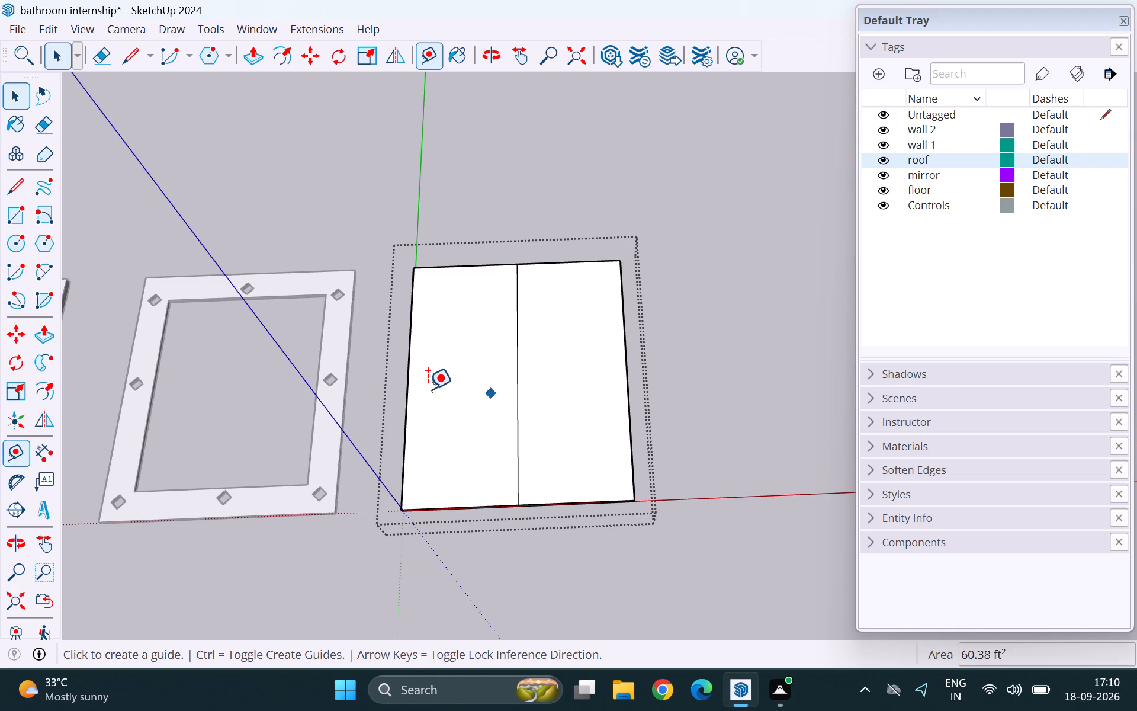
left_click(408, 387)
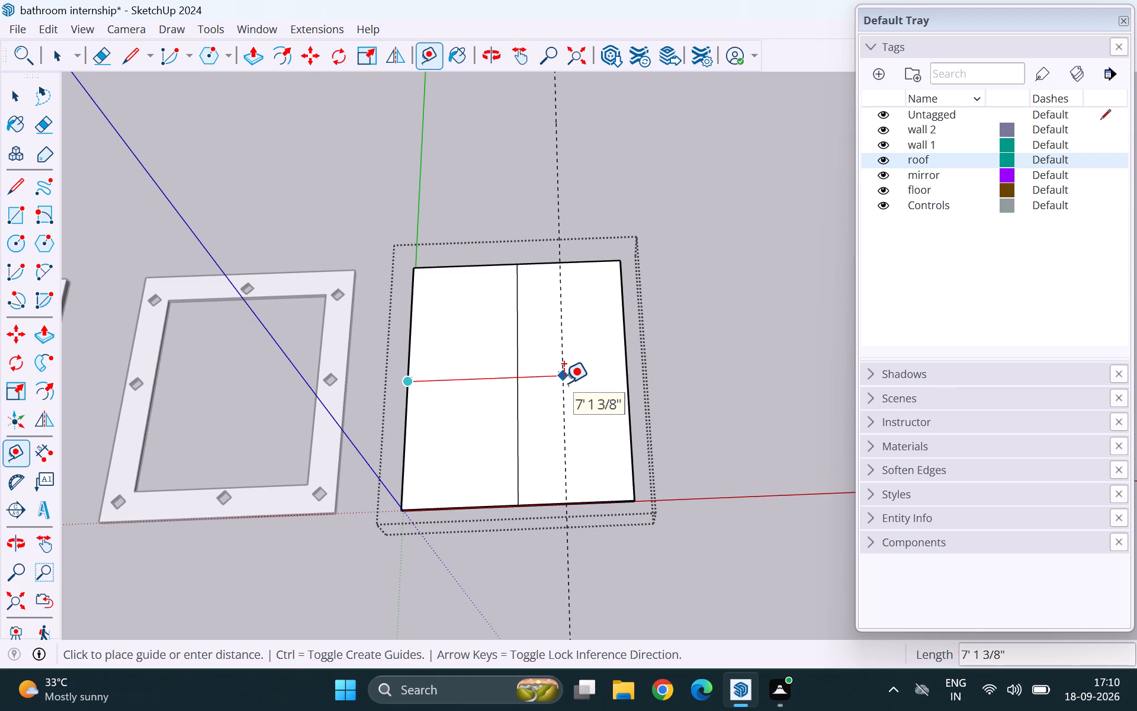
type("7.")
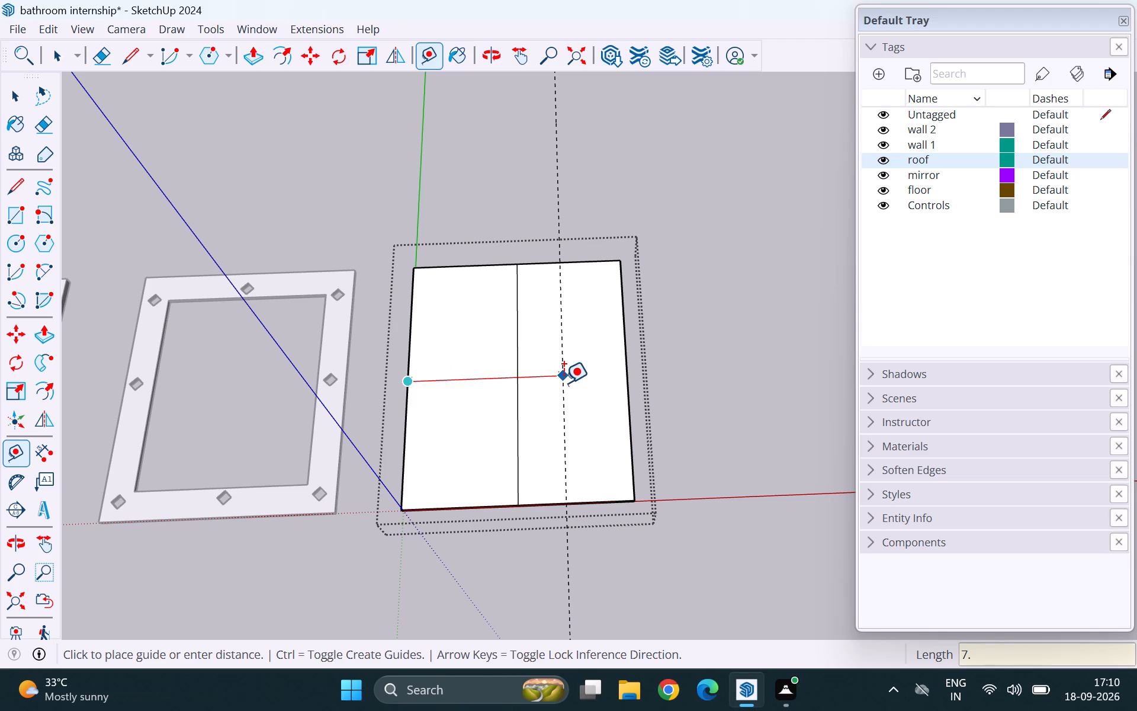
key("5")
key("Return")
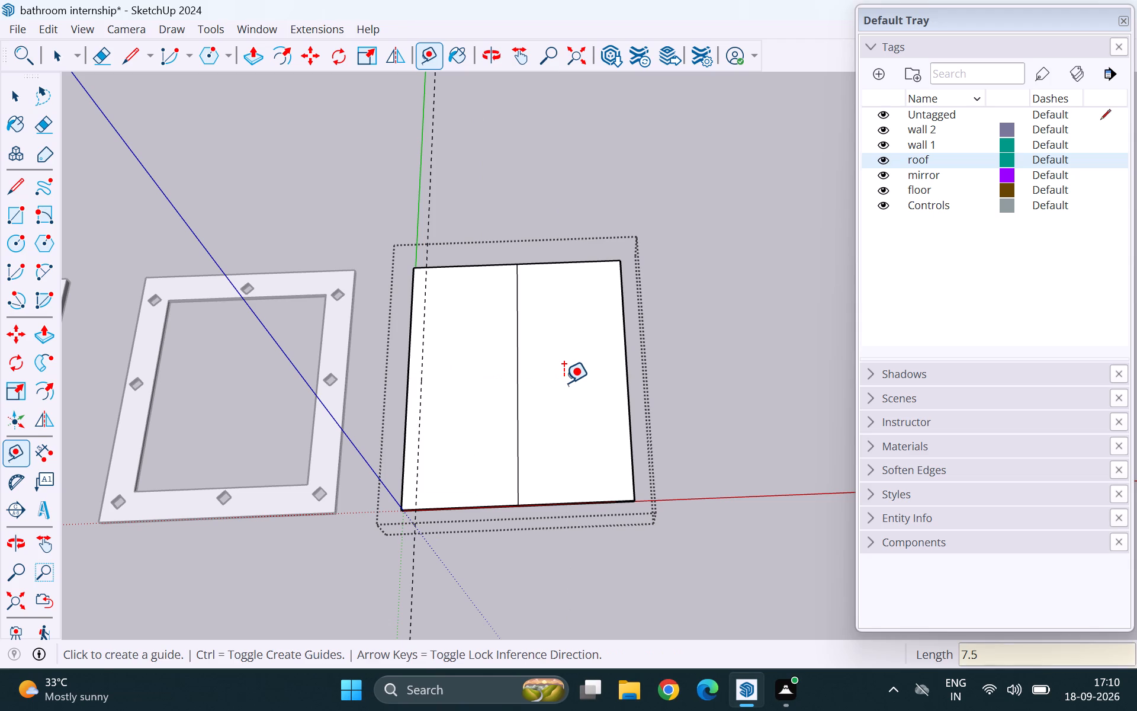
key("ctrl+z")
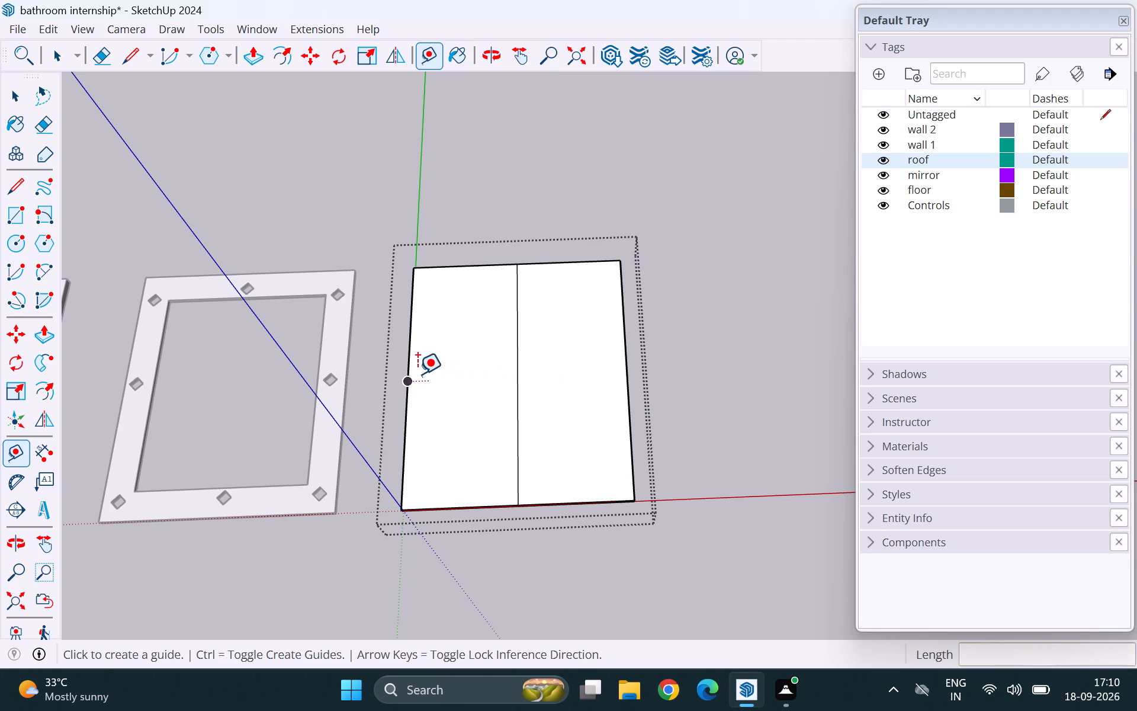
Place a guide 7'5" in from the third slab's long edge nearest the framed slab.
left_click(406, 380)
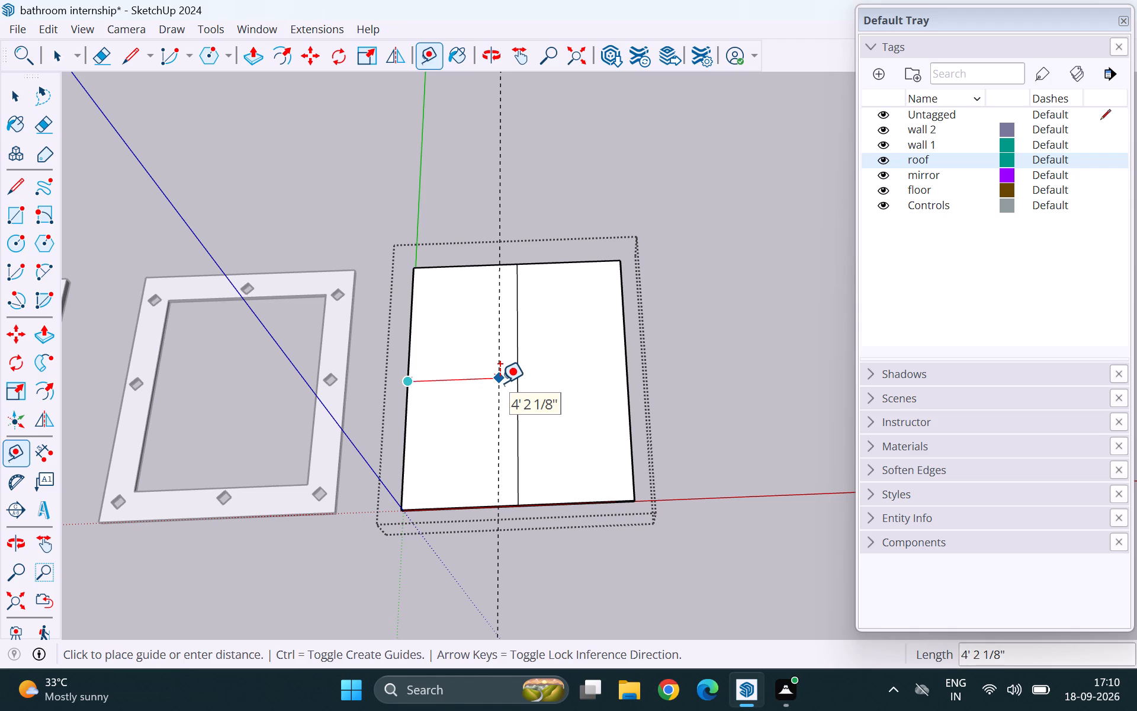
type("7'5")
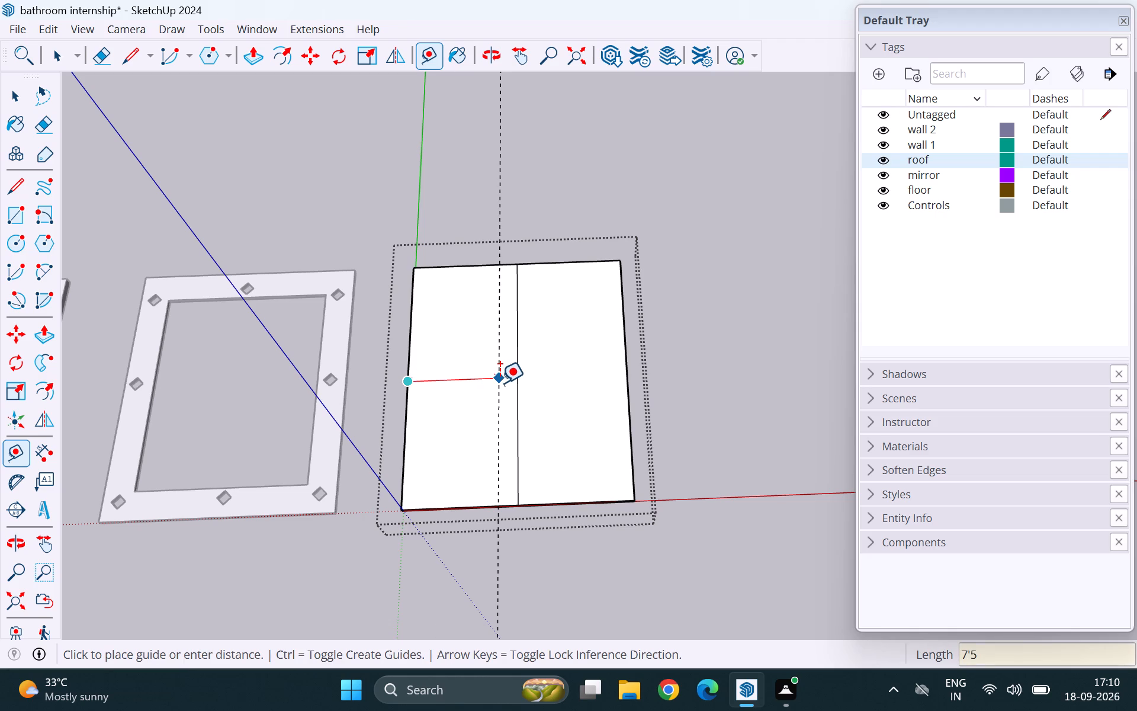
key("Return")
key("space")
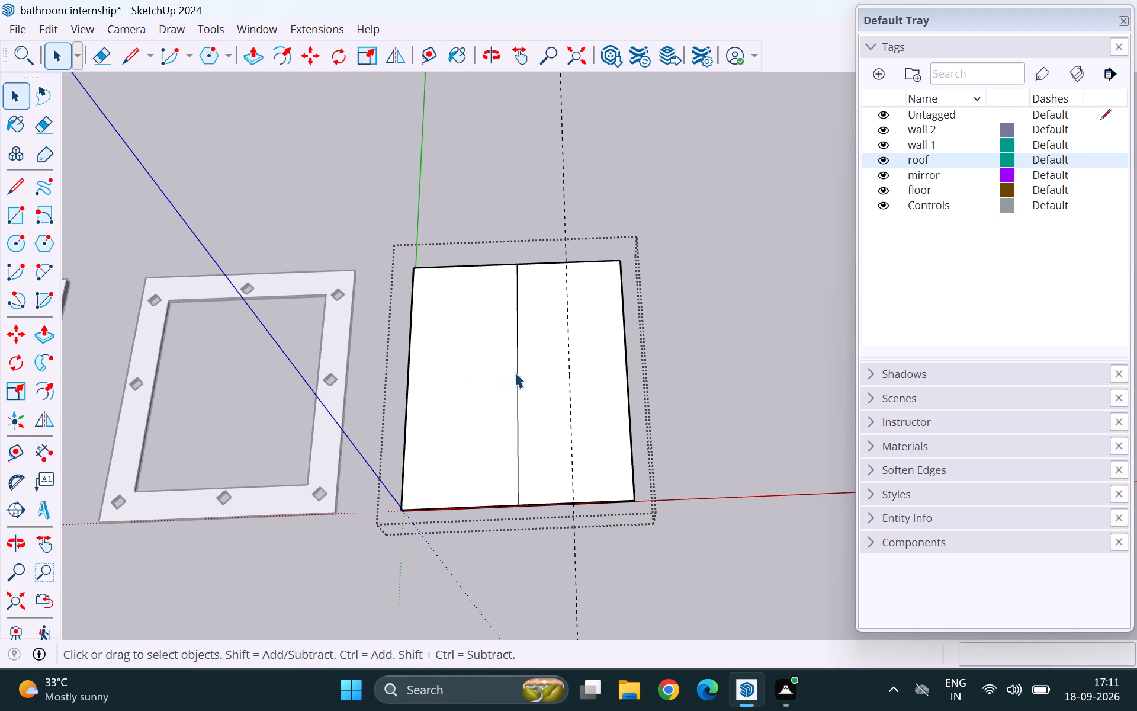
Delete the lengthwise centre line on the third slab's top face.
left_click(515, 386)
key("Delete")
Push the third slab's far long side face inward 2' 7 3/4" to the guide.
middle_click_drag(664, 425, 340, 337)
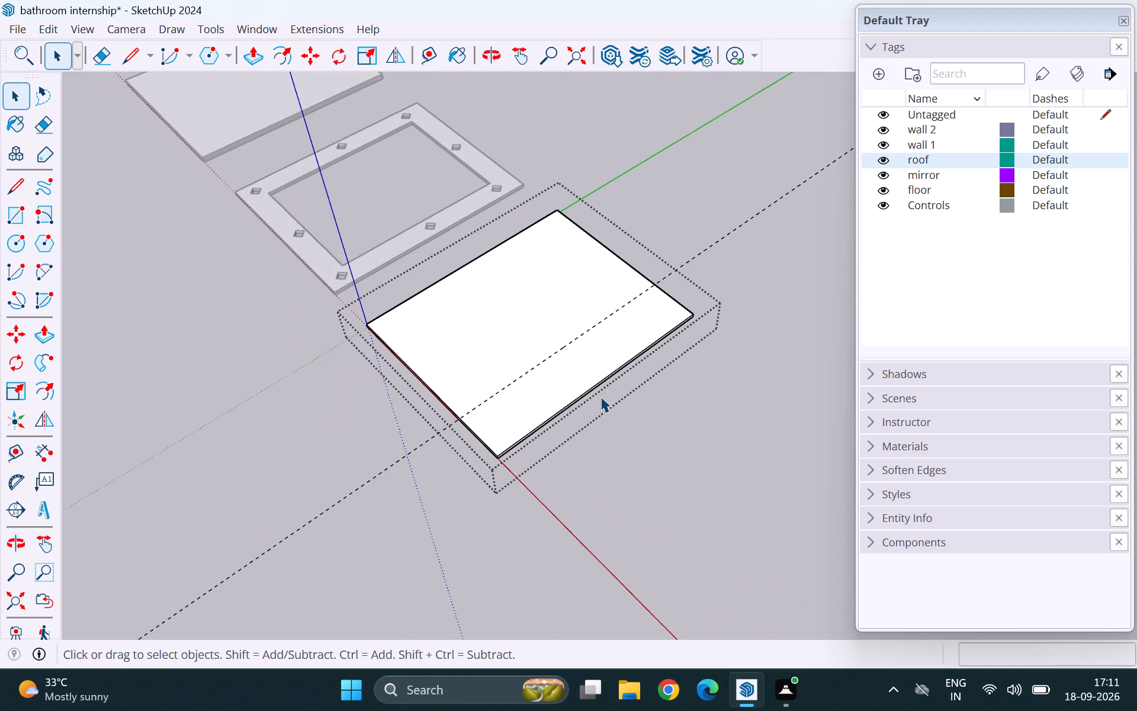
scroll(601, 396, "up", 5)
middle_click_drag(598, 430, 503, 328)
scroll(503, 328, "up", 1)
scroll(561, 335, "up", 5)
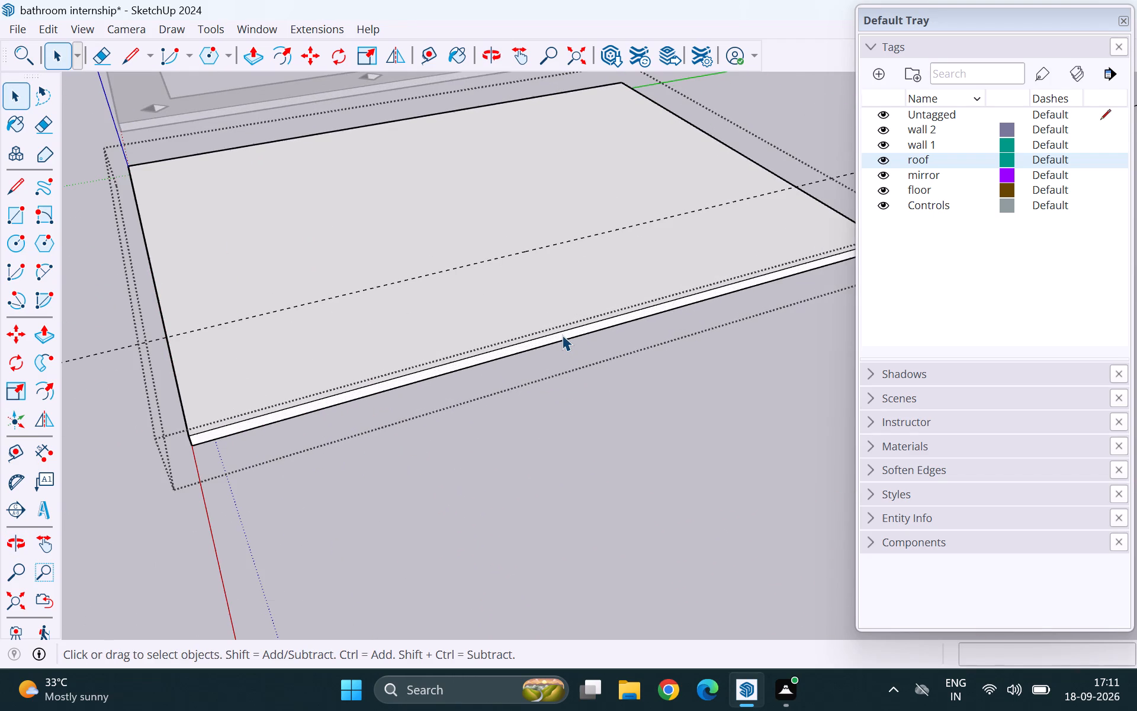
left_click(562, 335)
double_click(562, 335)
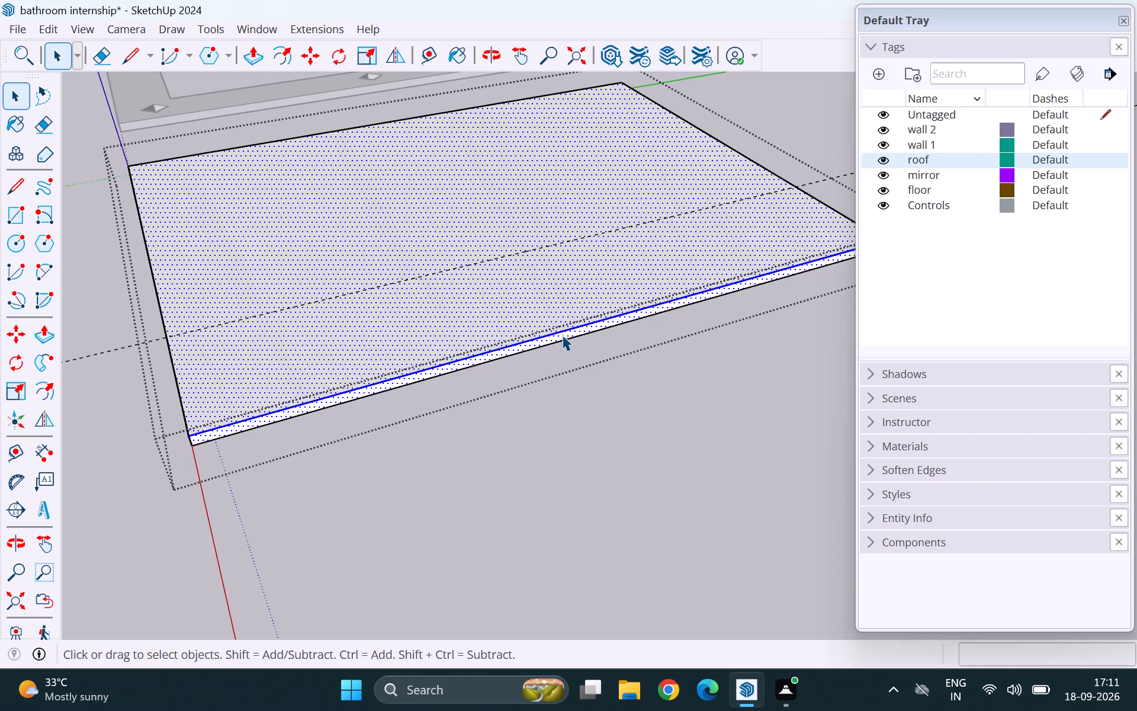
key("p")
scroll(559, 344, "up", 2)
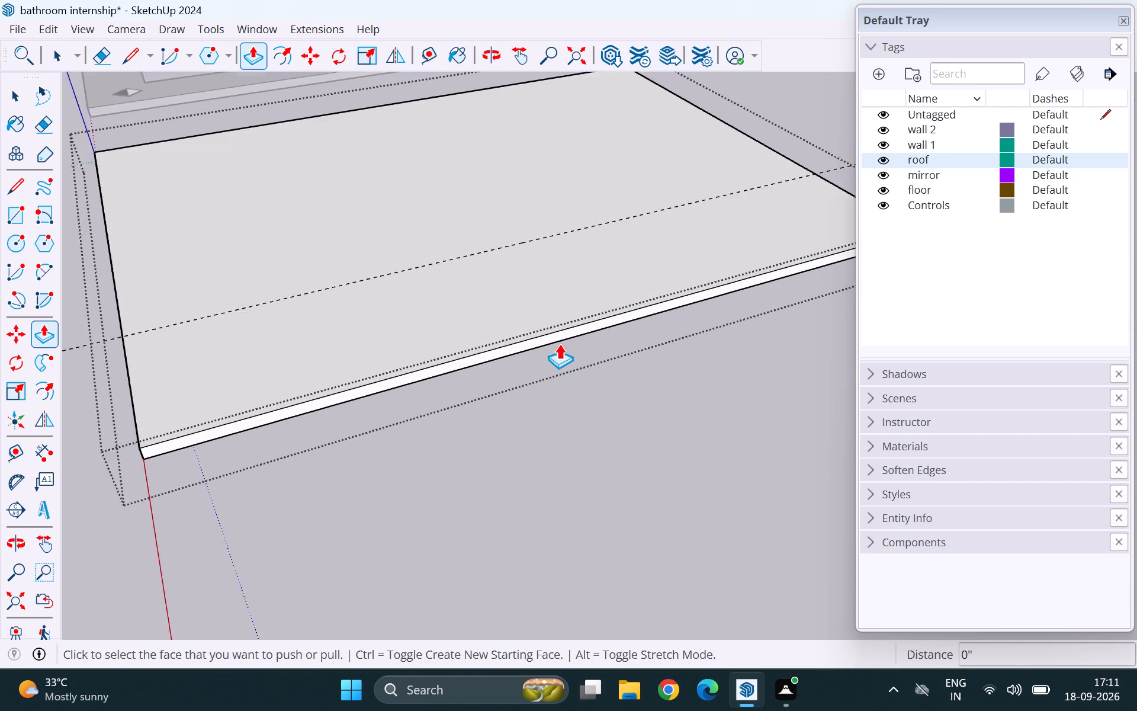
scroll(559, 344, "up", 7)
left_click(550, 332)
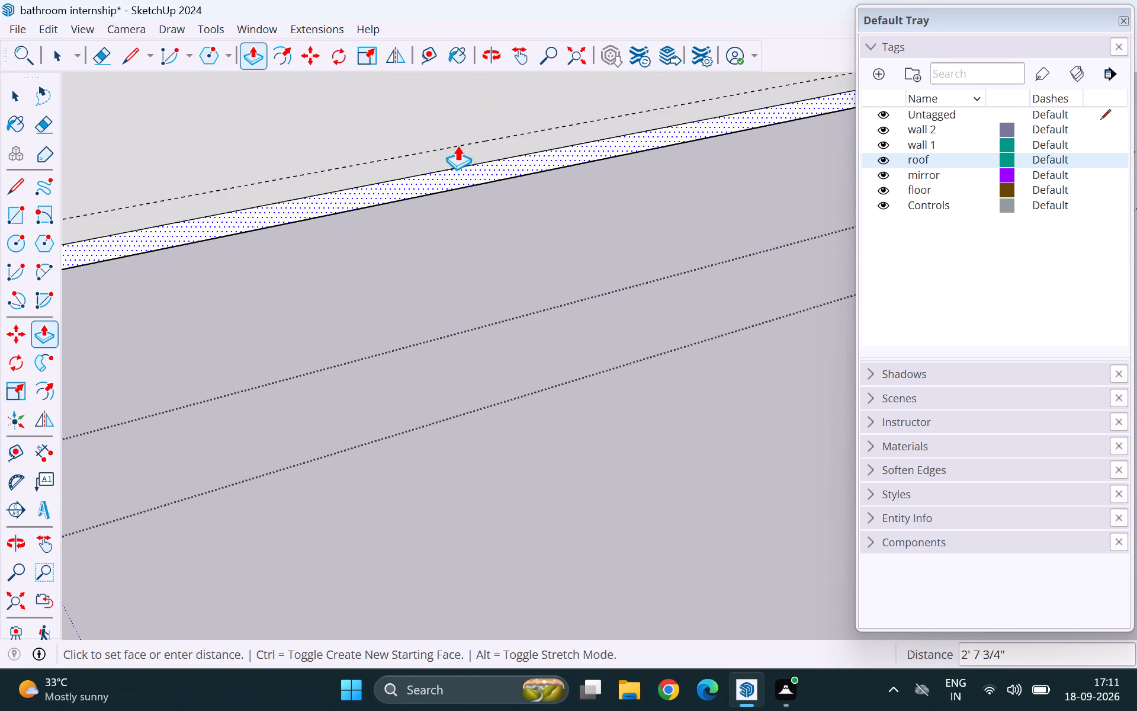
left_click(457, 142)
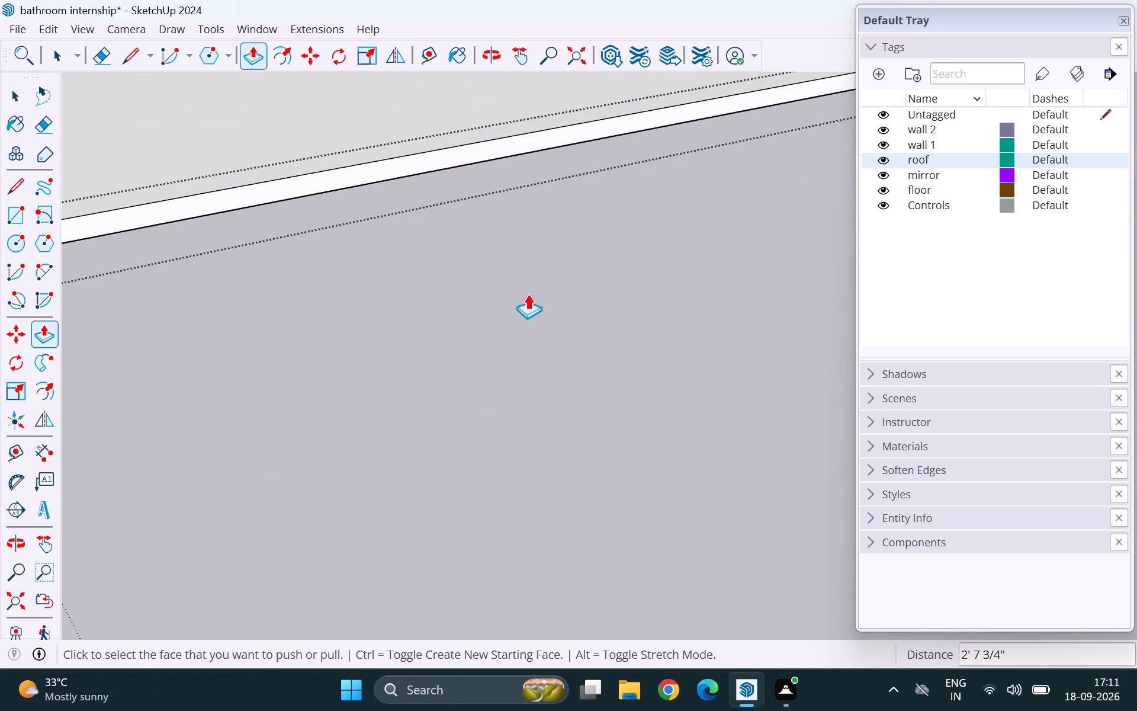
key("space")
Draw a 12' centre line on the narrowed slab's top face between the midpoints of its short edges.
scroll(532, 315, "down", 16)
middle_click_drag(323, 334, 481, 419)
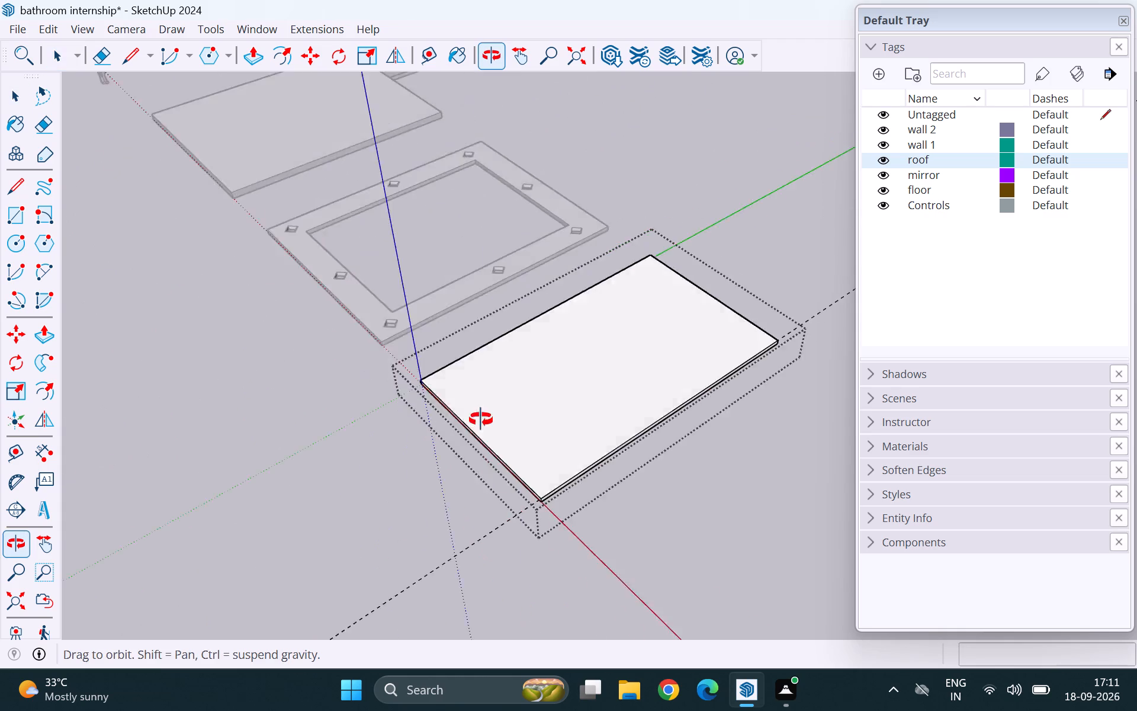
middle_click_drag(481, 419, 504, 429)
scroll(286, 270, "down", 7)
middle_click_drag(342, 357, 497, 399)
scroll(359, 311, "down", 3)
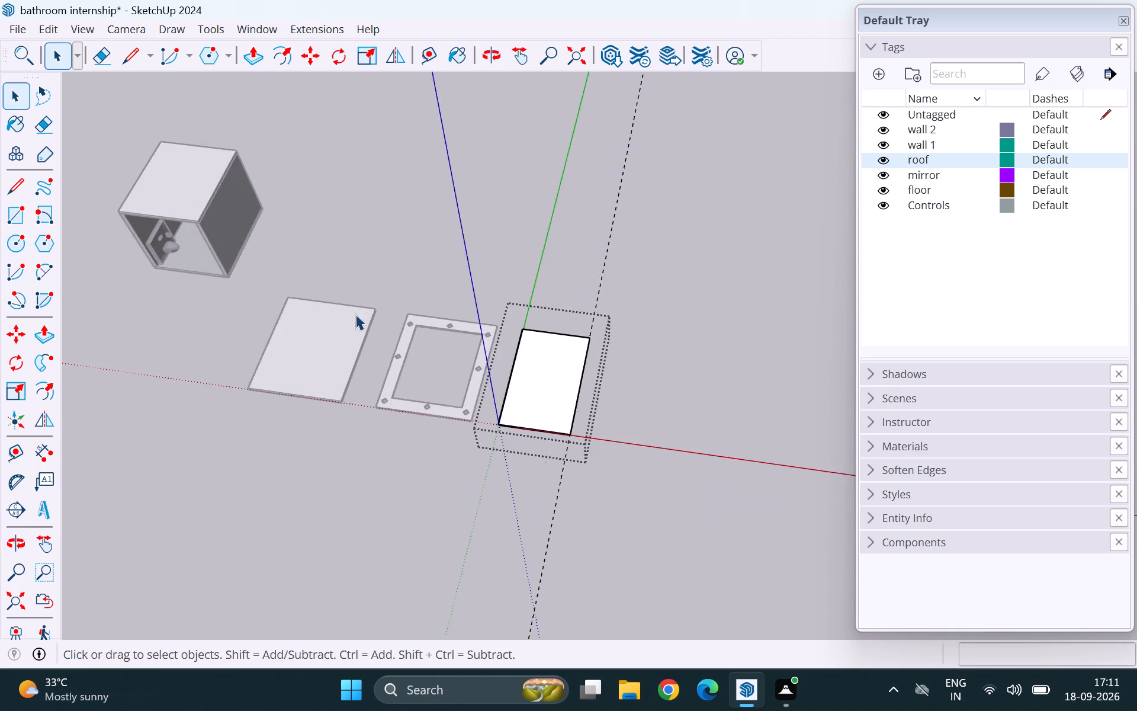
scroll(355, 314, "down", 4)
middle_click_drag(423, 411, 530, 417)
scroll(521, 385, "up", 14)
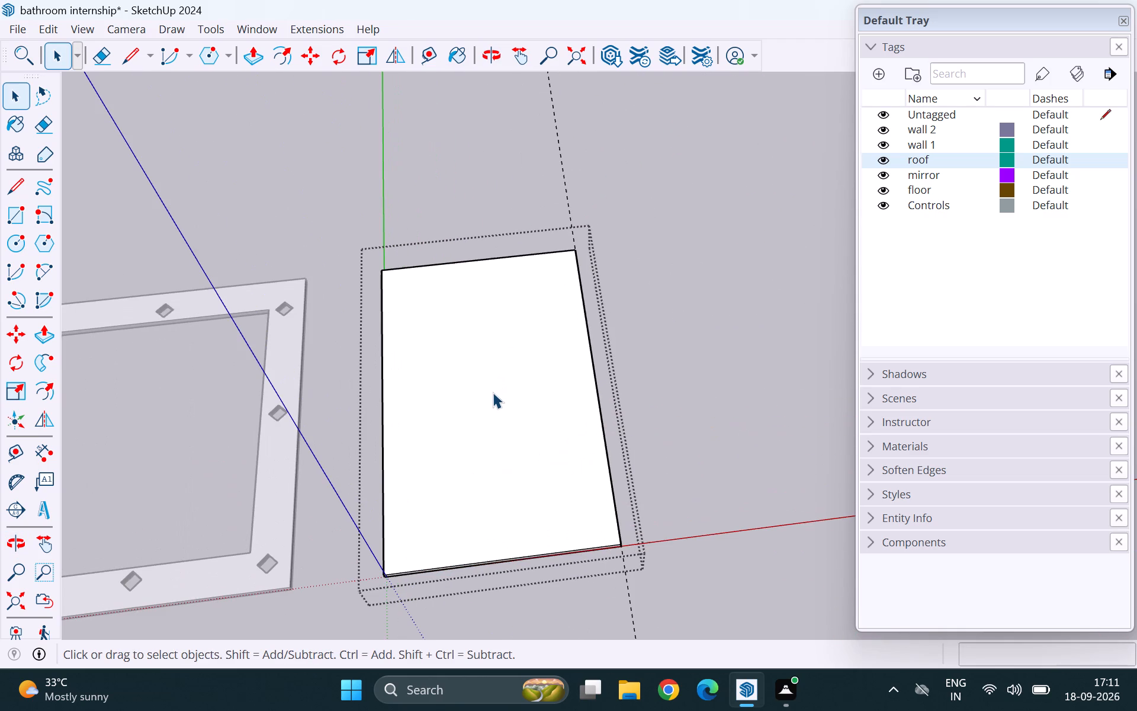
left_click(46, 239)
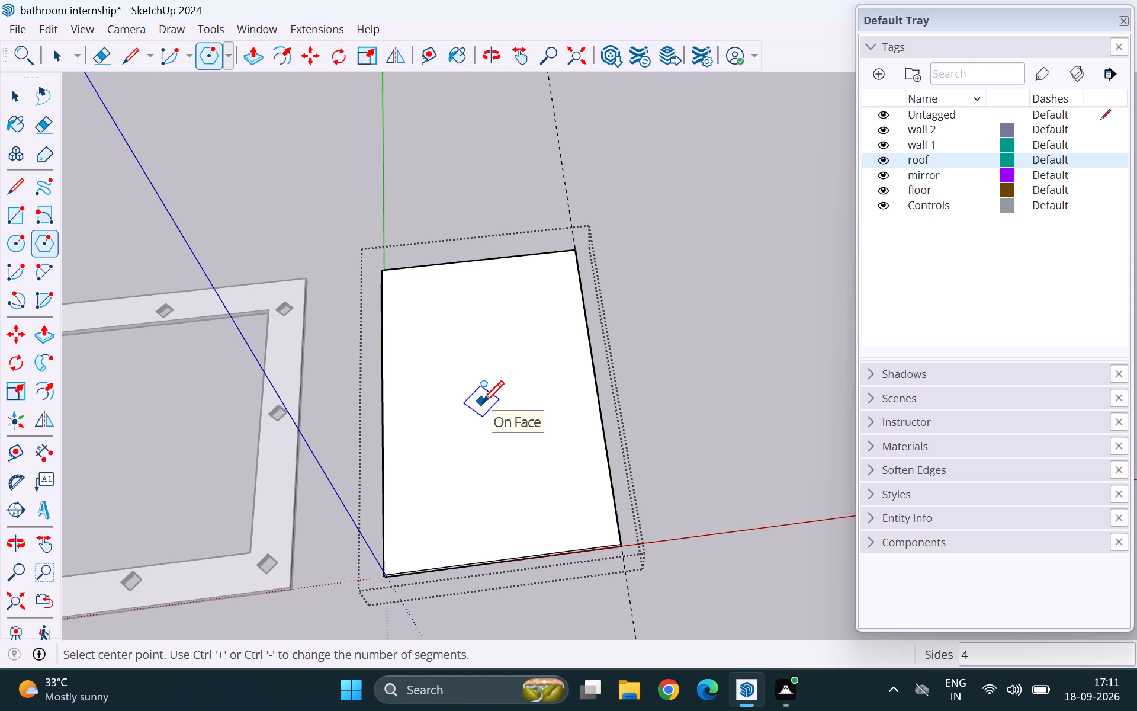
key("l")
left_click(480, 260)
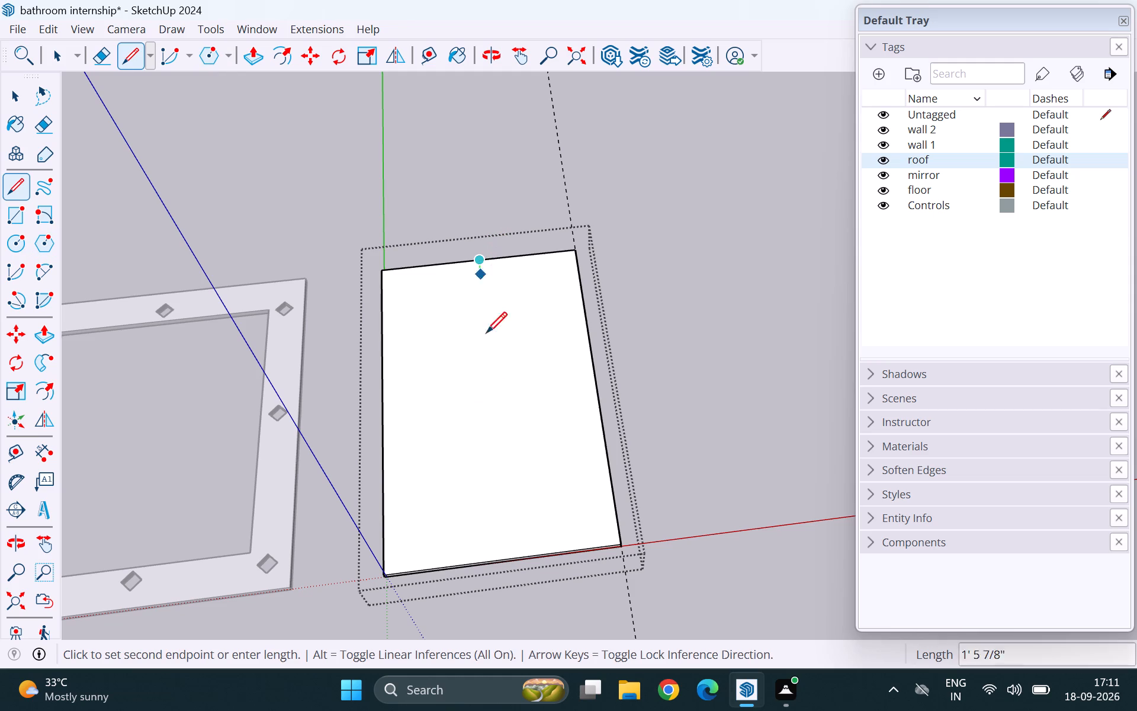
left_click(501, 565)
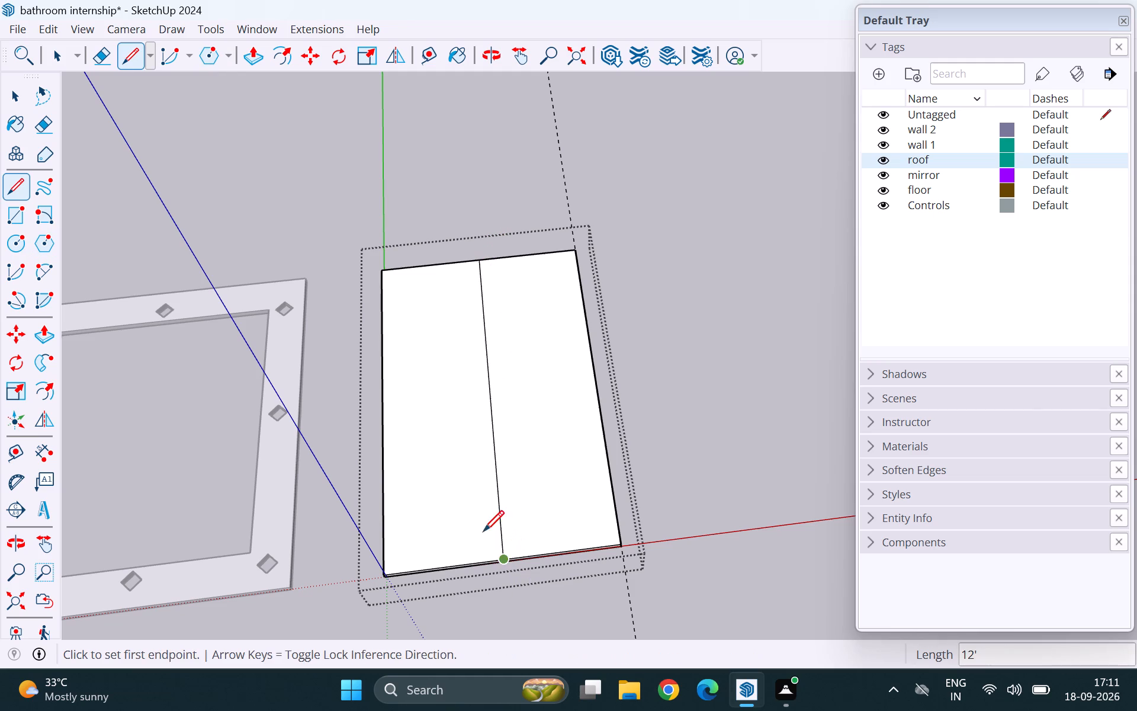
Draw a four-sided polygon centred on the centre line's midpoint, with an inscribed radius of about 3' 8 7/16", as a diamond spanning the slab's width.
left_click(43, 245)
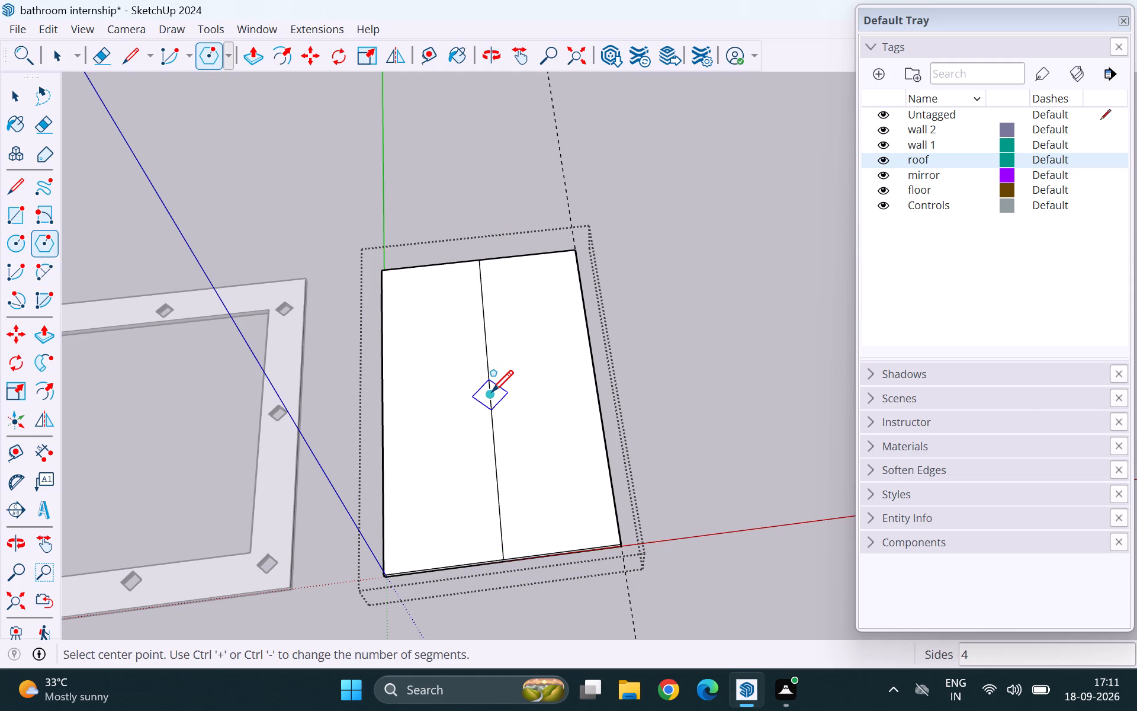
left_click(492, 390)
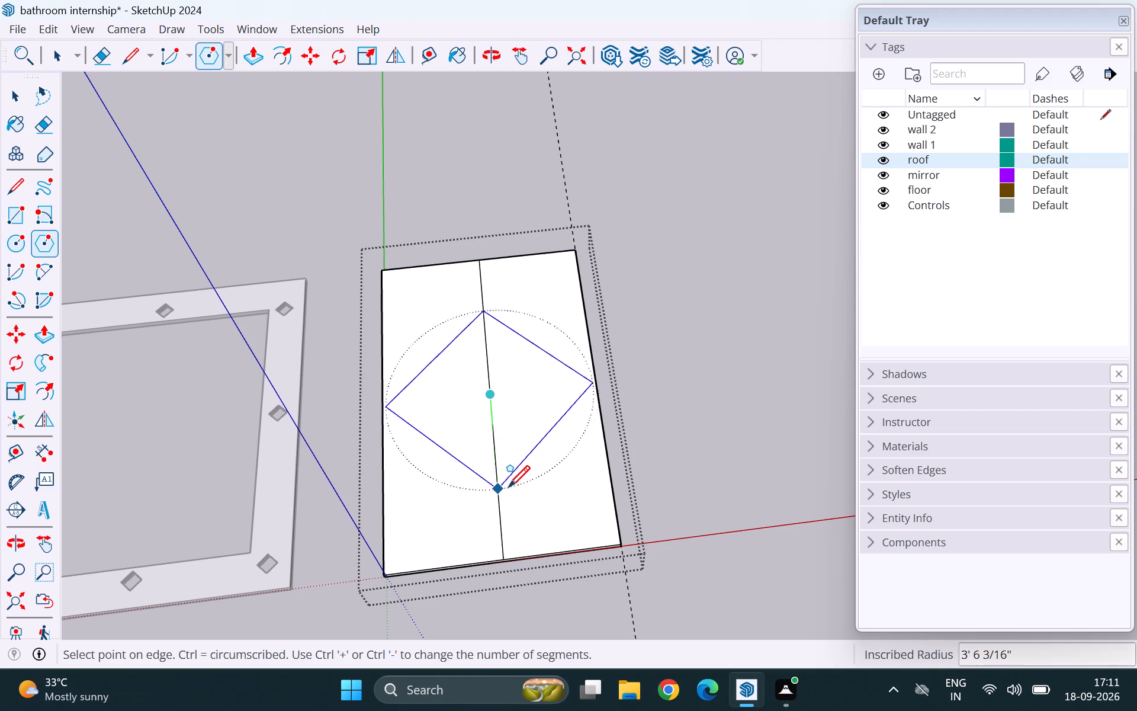
left_click(509, 491)
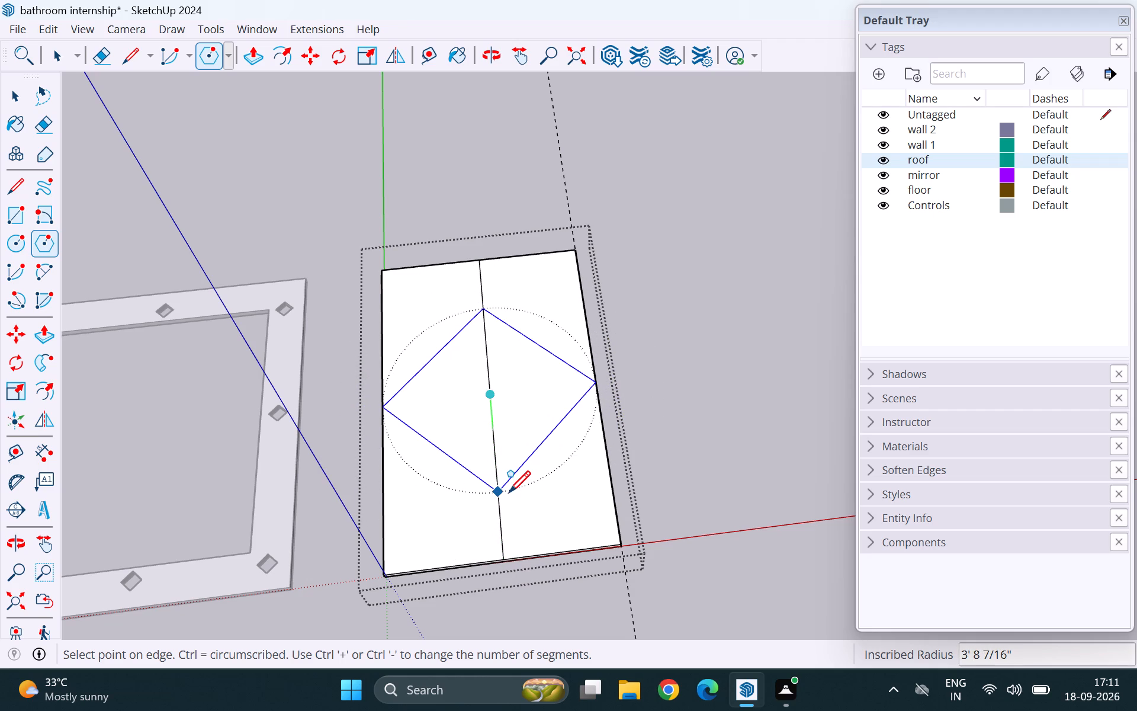
key("space")
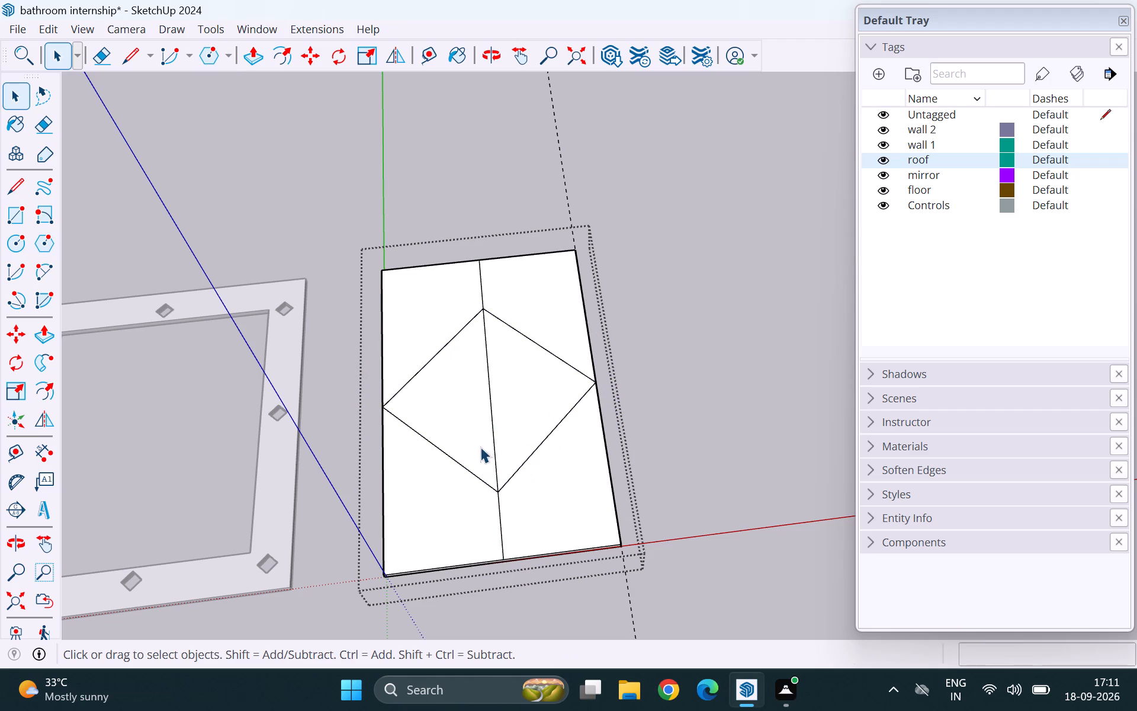
Delete all three segments of the lengthwise centre line on the third slab's top face.
left_click(491, 433)
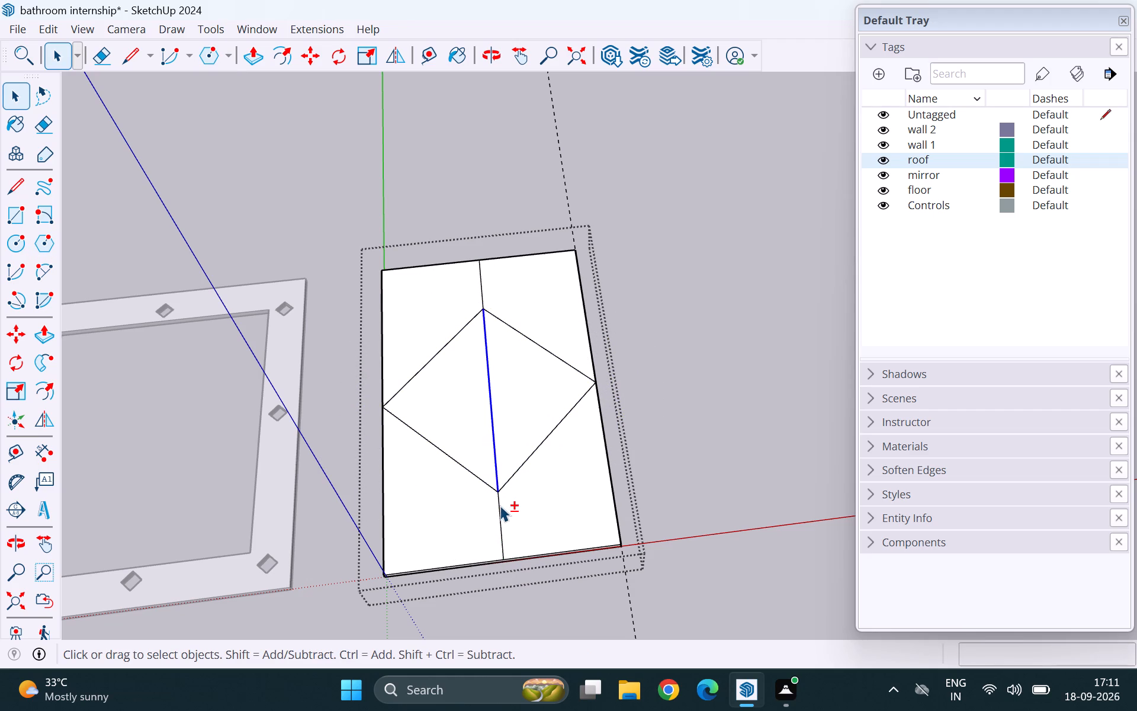
left_click(497, 510, "shift")
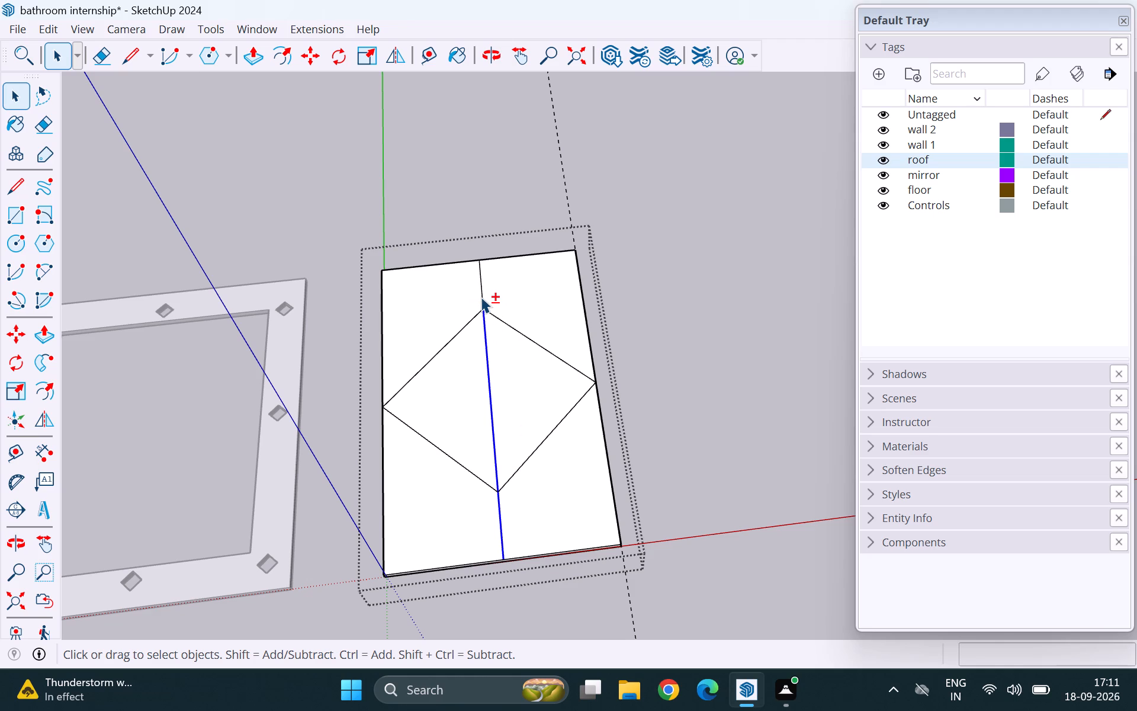
left_click(481, 297, "shift")
key("Delete")
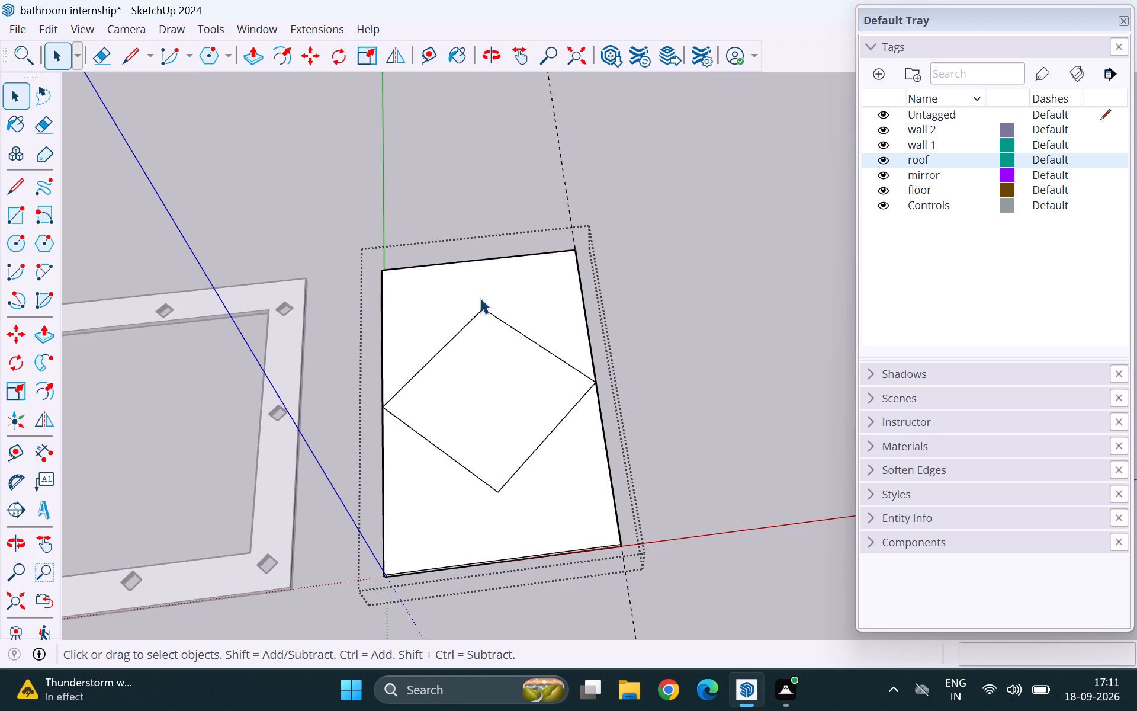
Push the diamond face 2" through the third slab to cut the opening, and close the slab group.
key("p")
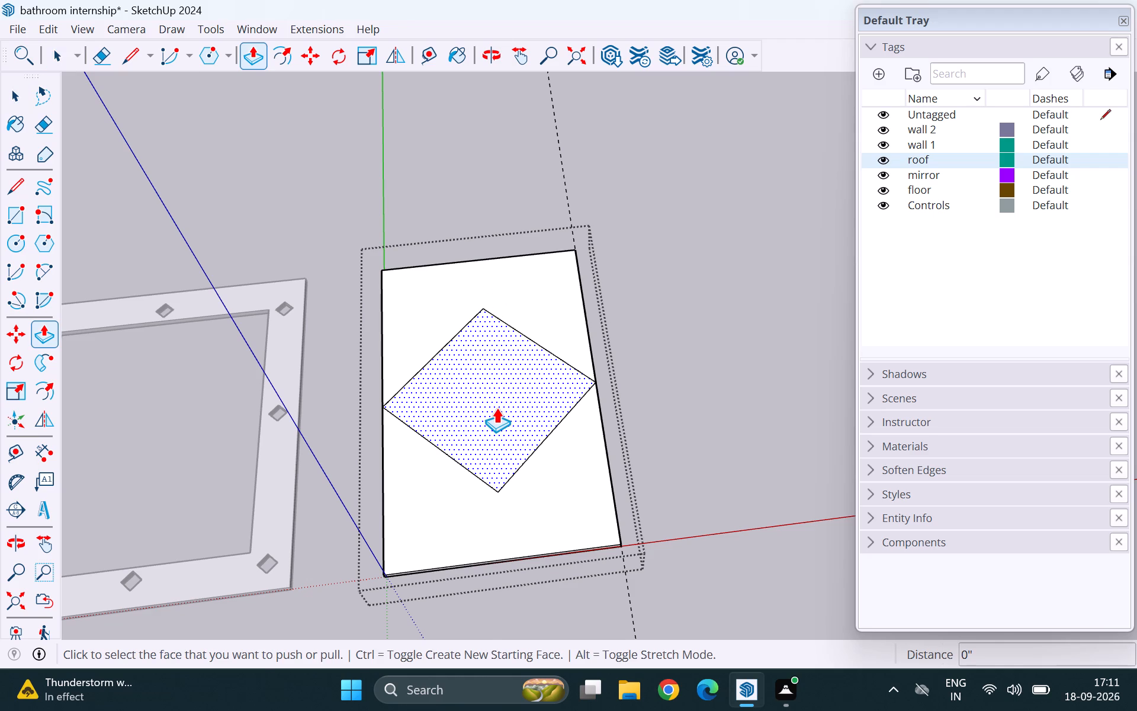
left_click(496, 408)
left_click(515, 446)
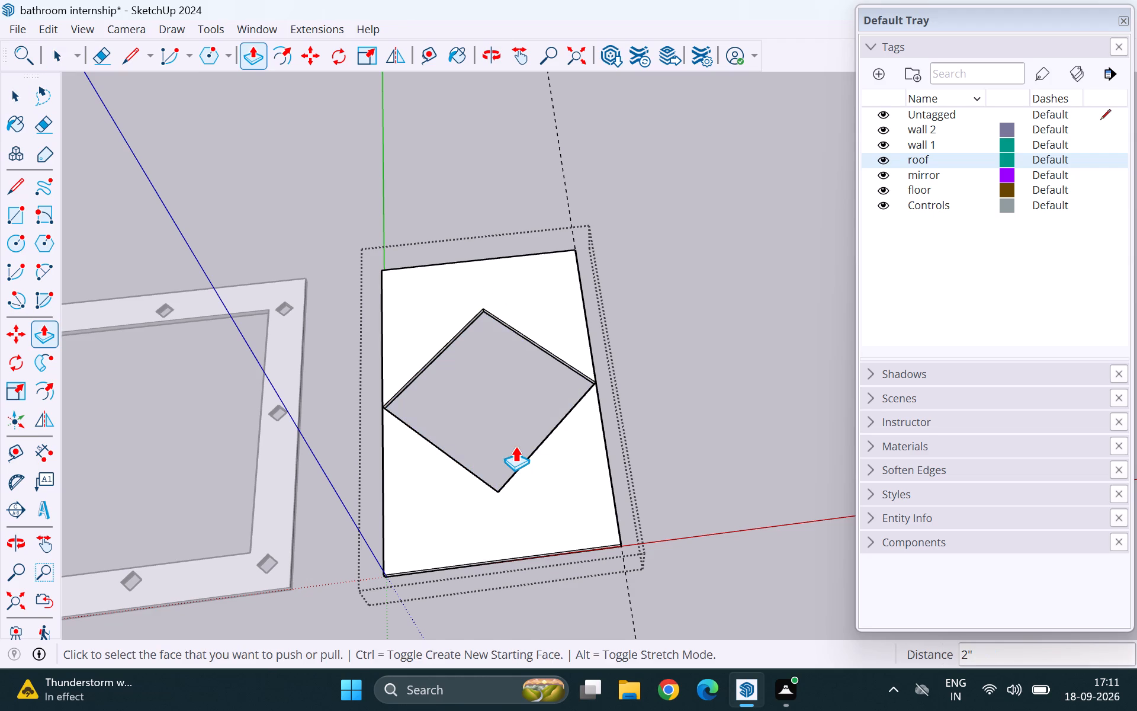
key("space")
scroll(528, 393, "down", 2)
left_click(672, 358)
scroll(662, 391, "down", 4)
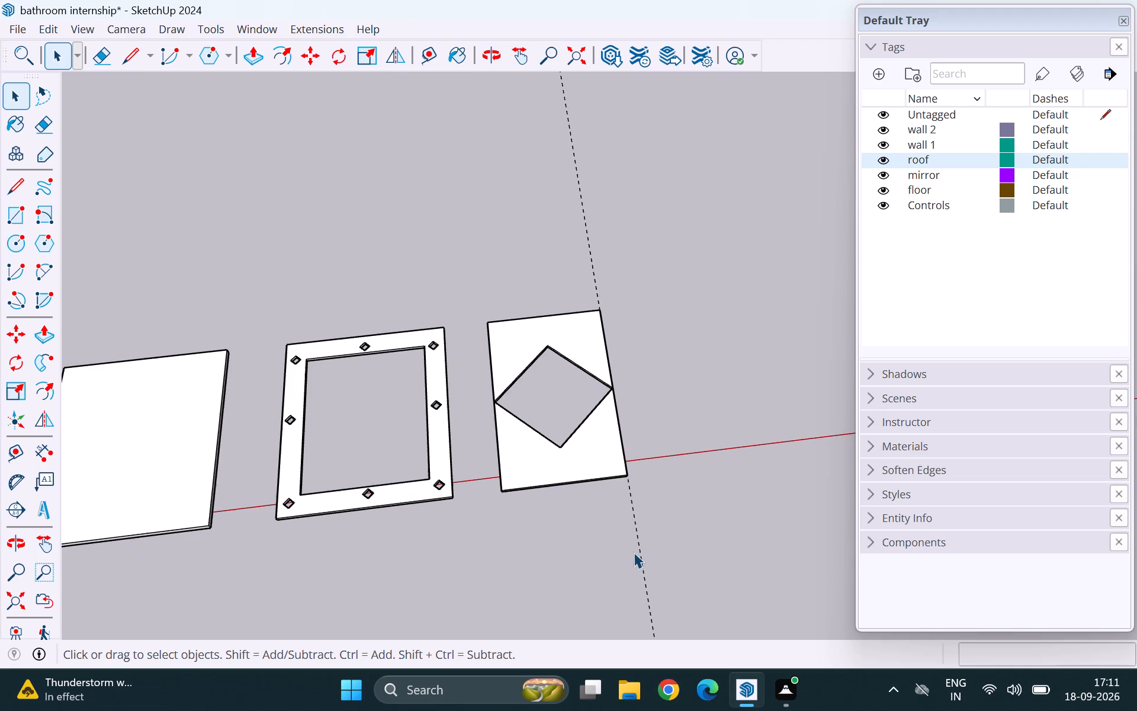
Move the bordered frame about 1' 9 1/16" sideways, closer to the diamond-opening slab.
middle_click_drag(609, 569, 546, 475)
scroll(448, 460, "up", 4)
left_click(397, 453)
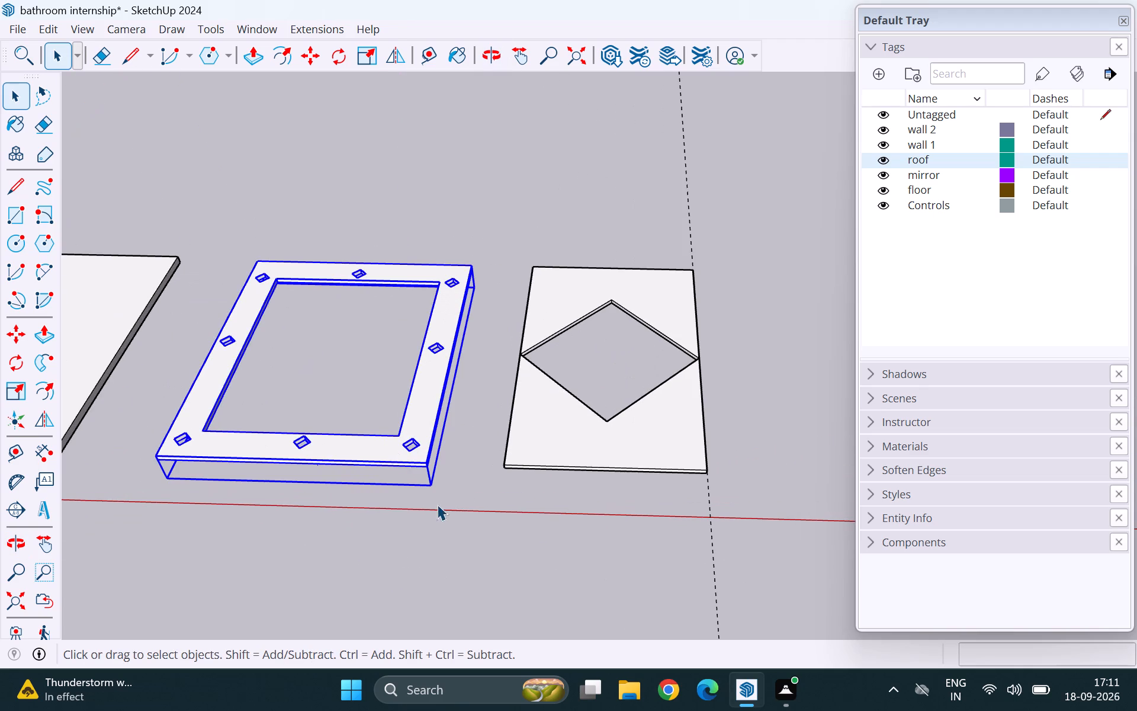
key("m")
scroll(429, 494, "up", 9)
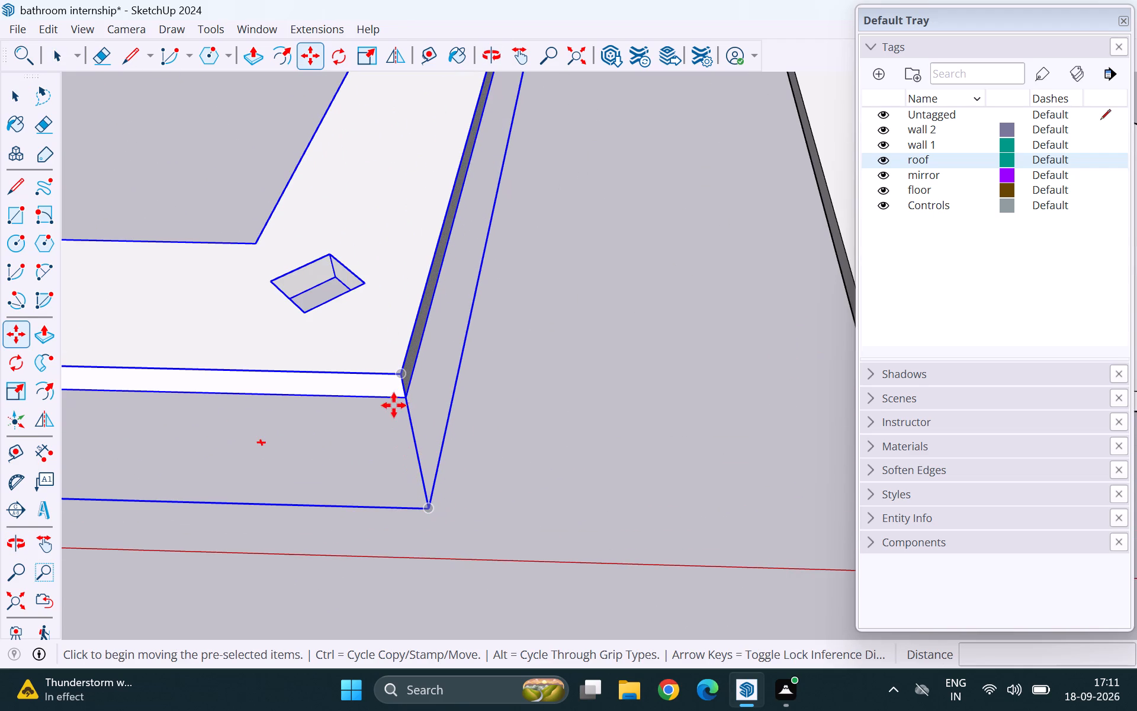
left_click(403, 399)
scroll(236, 373, "down", 15)
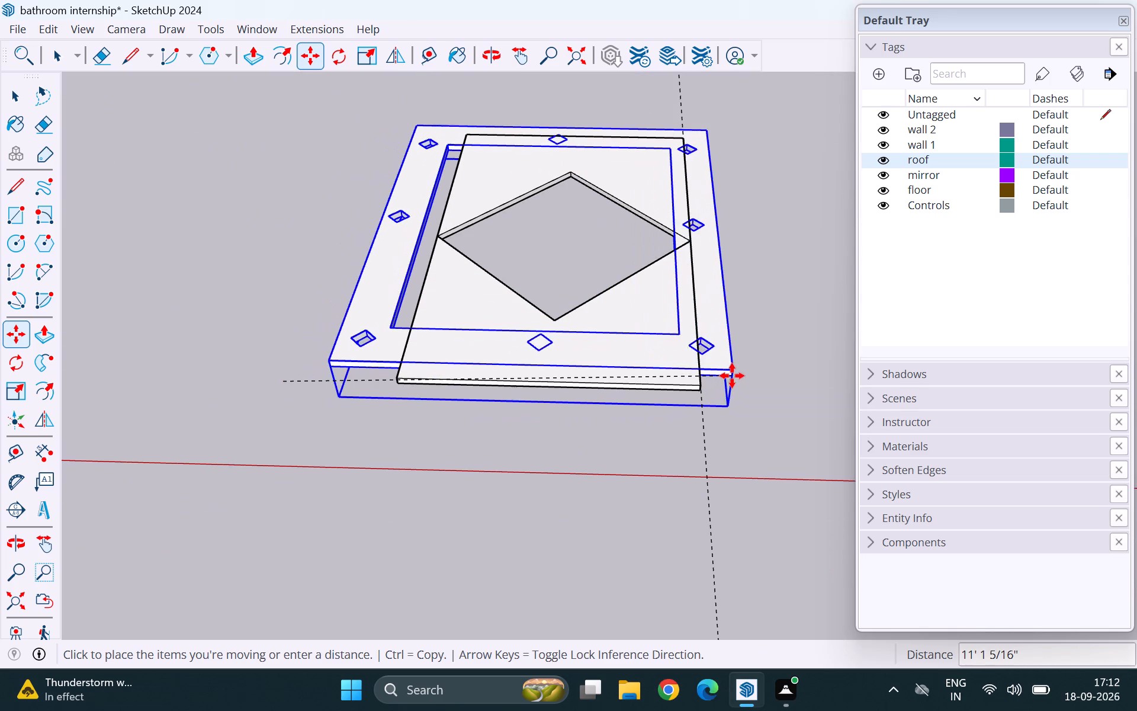
left_click(354, 387)
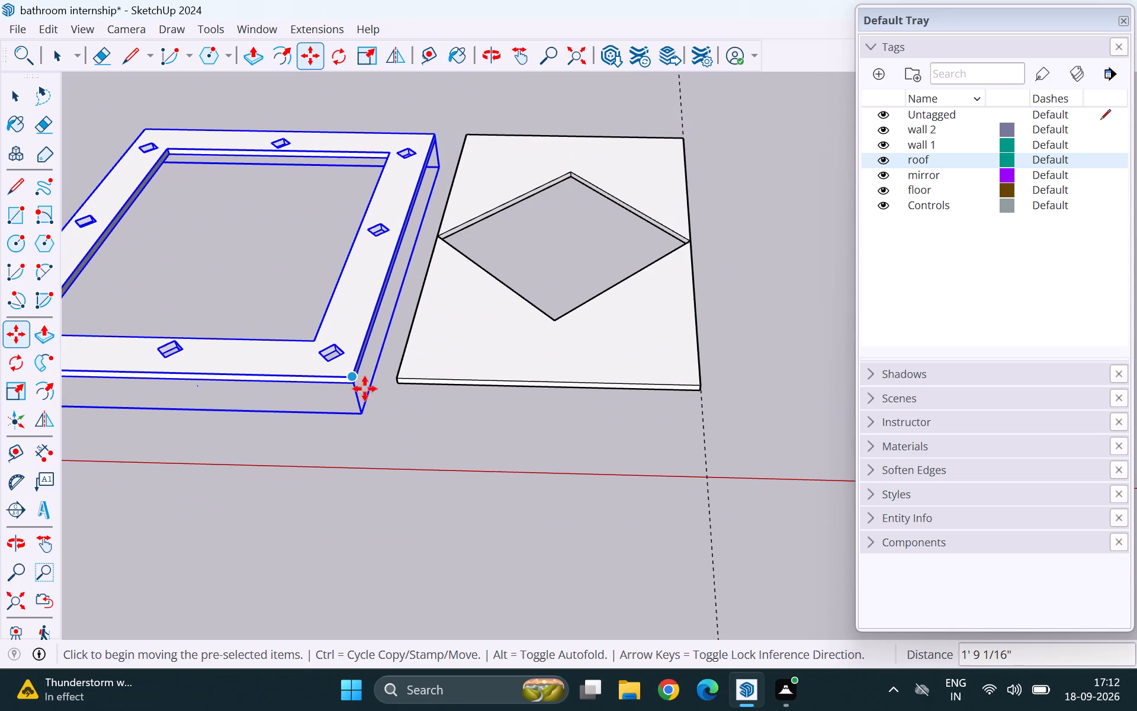
key("space")
scroll(417, 441, "down", 6)
left_click(390, 483)
Measure the short front edges of the bordered frame and of the diamond-opening slab.
middle_click_drag(385, 478, 415, 478)
middle_click_drag(468, 478, 522, 475)
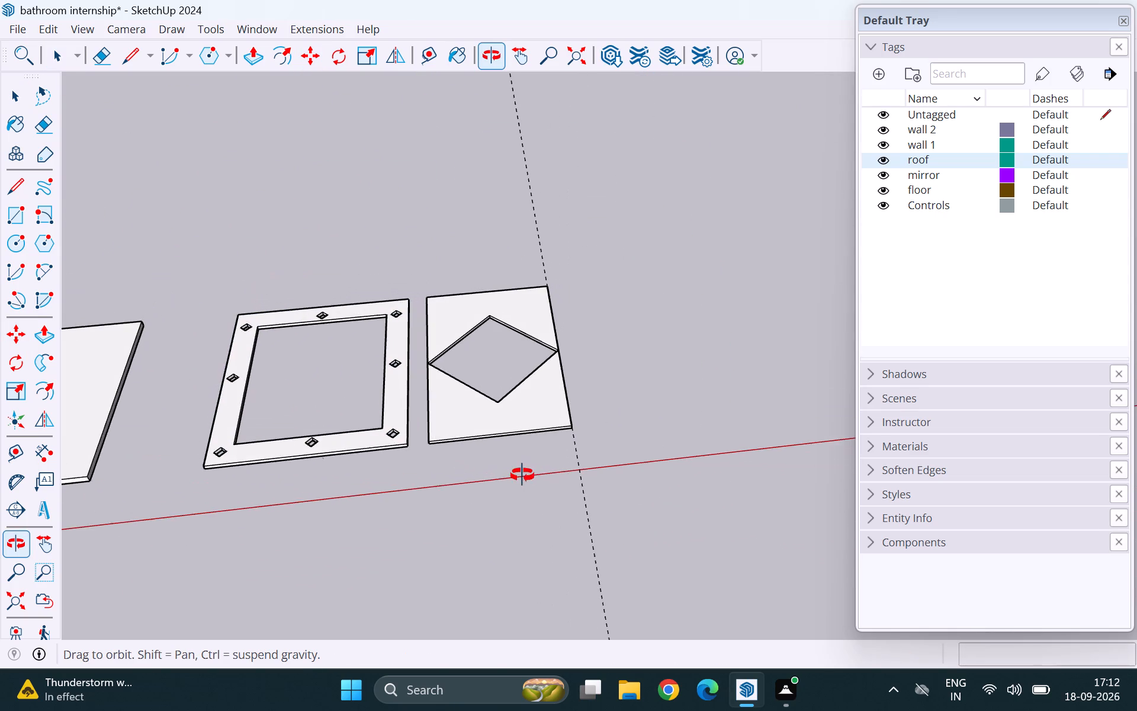
middle_click_drag(522, 475, 499, 476)
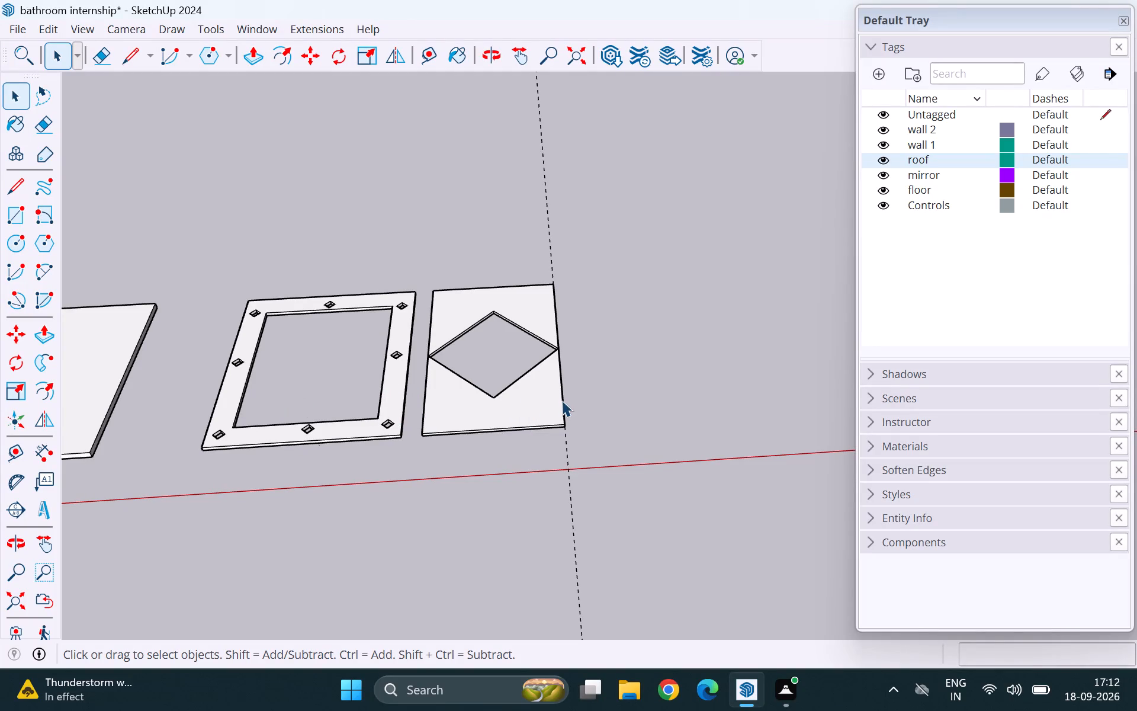
scroll(287, 413, "up", 4)
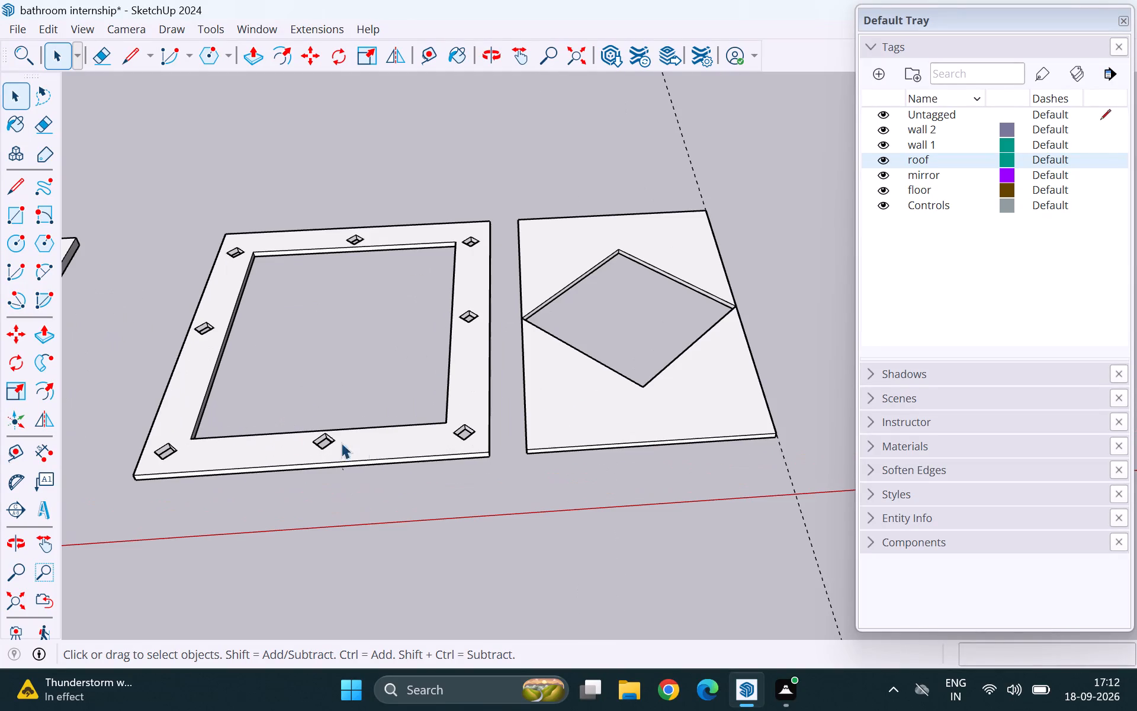
scroll(380, 422, "down", 2)
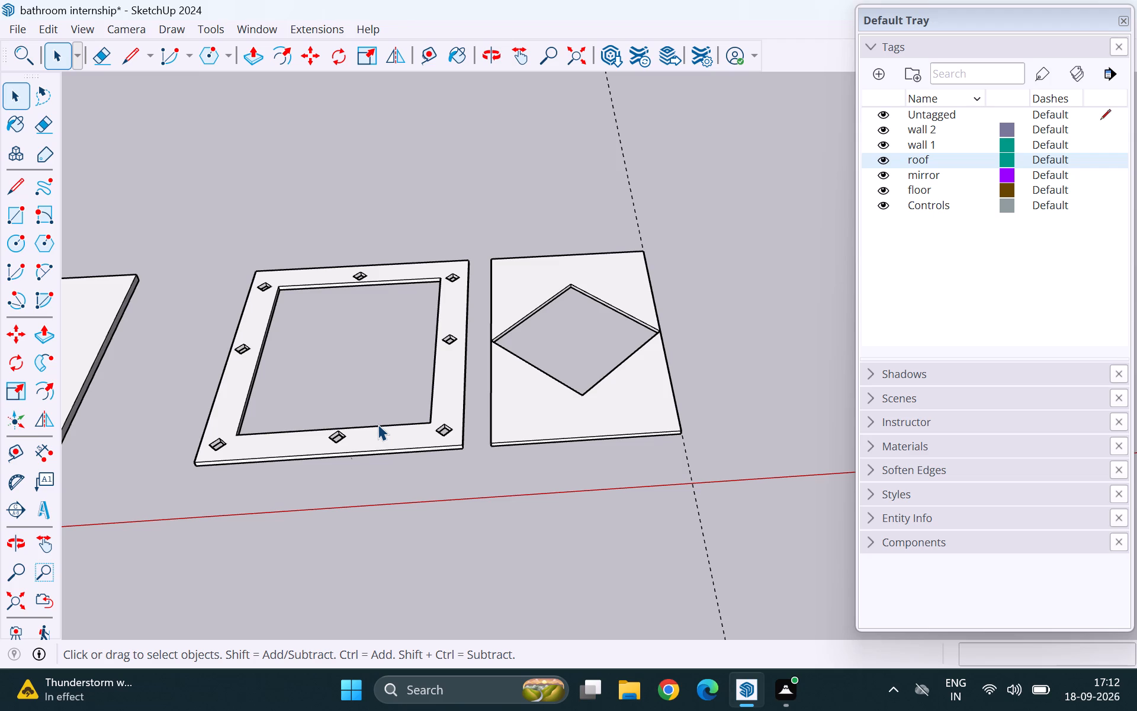
scroll(393, 430, "down", 1)
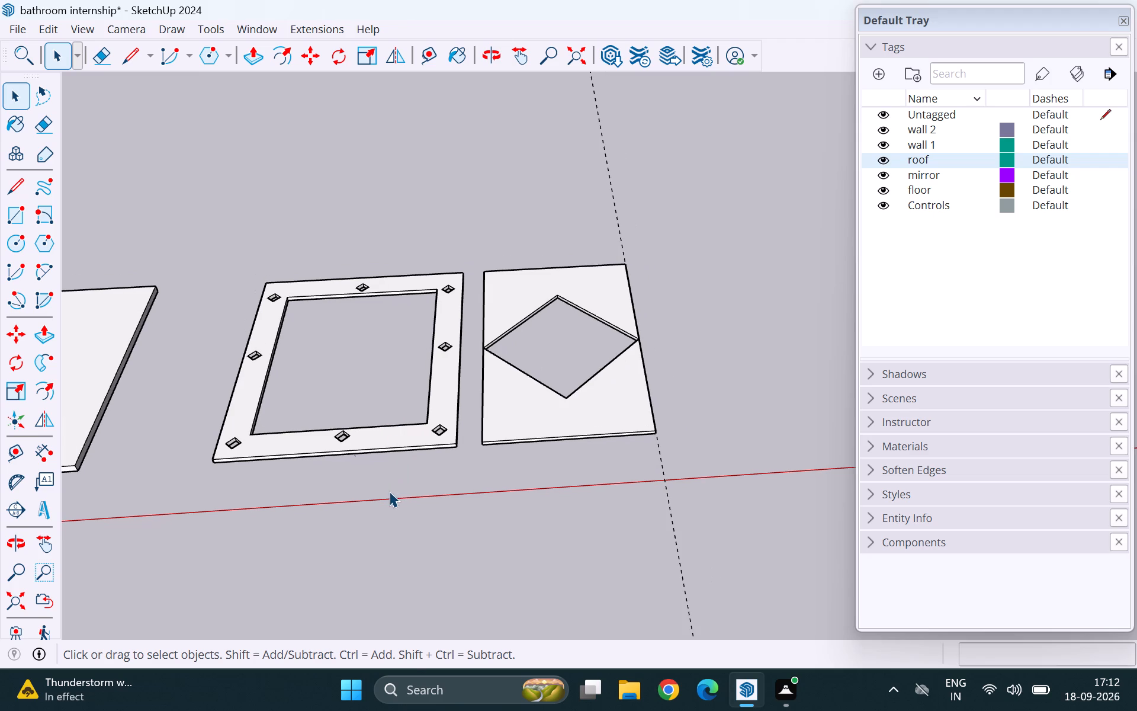
key("t")
scroll(219, 453, "up", 3)
left_click(212, 457)
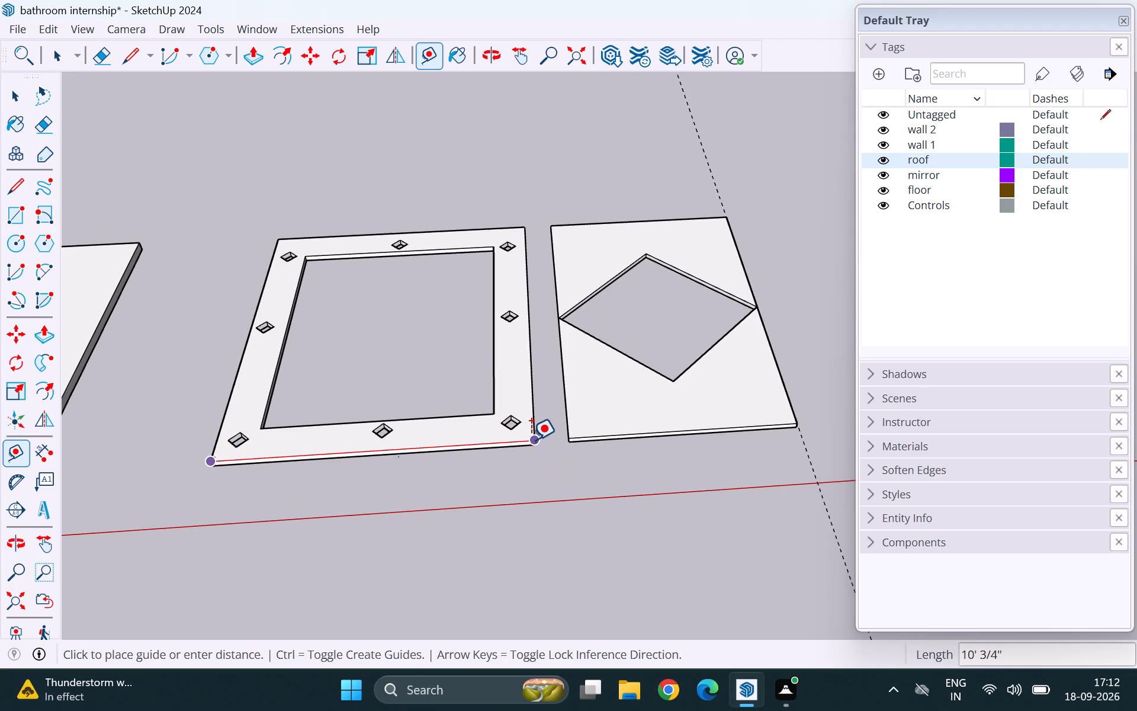
key("Escape")
scroll(341, 465, "down", 8)
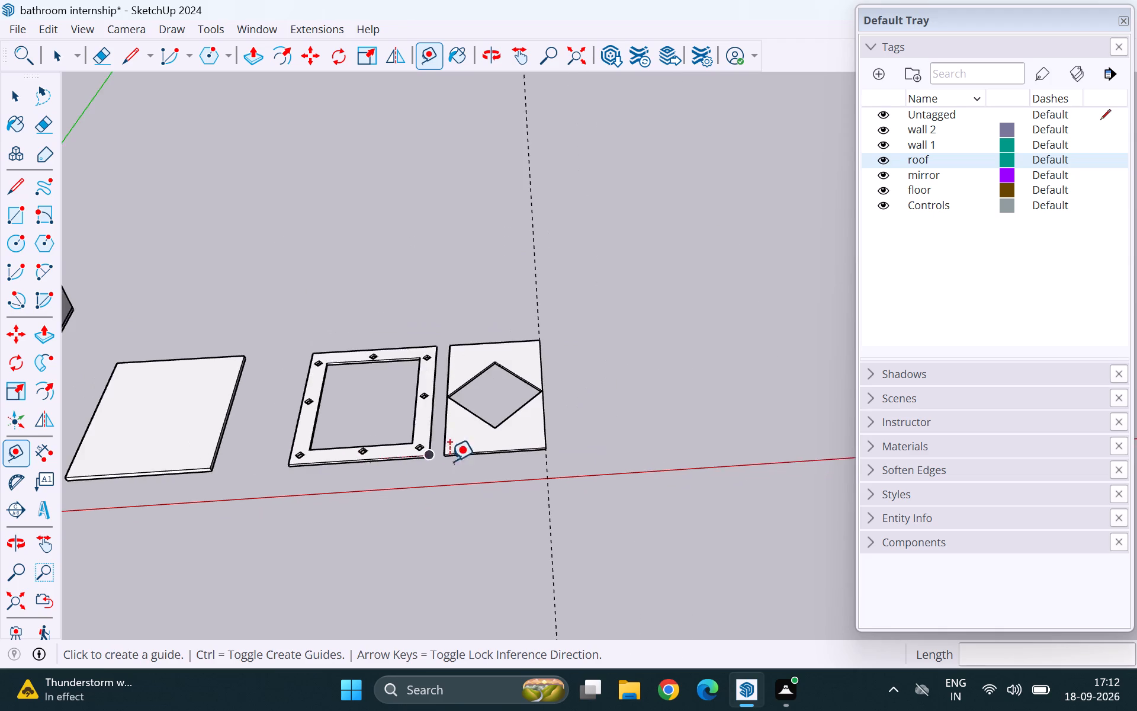
scroll(516, 433, "up", 11)
left_click(304, 486)
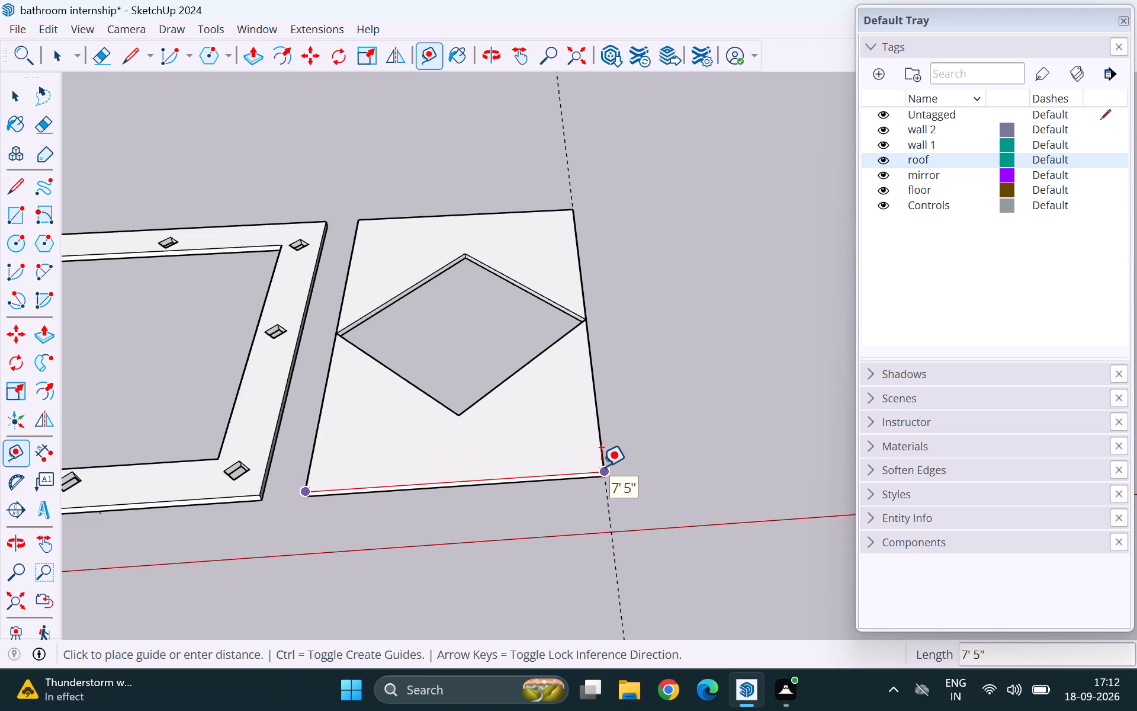
key("Escape")
key("space")
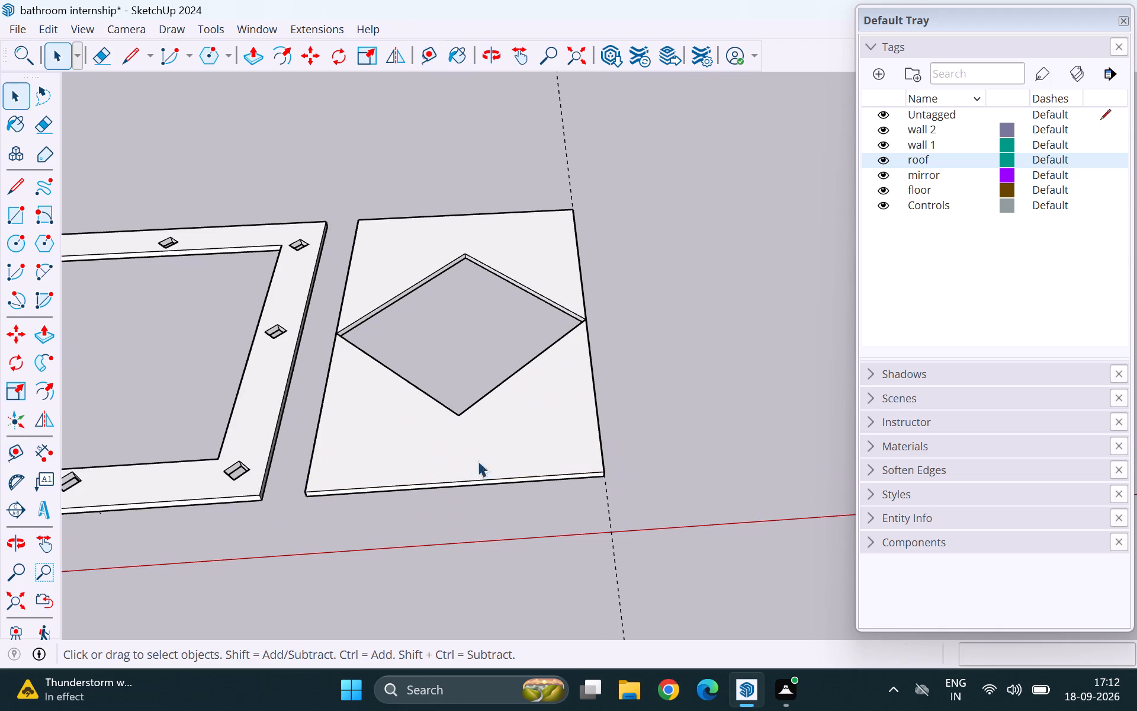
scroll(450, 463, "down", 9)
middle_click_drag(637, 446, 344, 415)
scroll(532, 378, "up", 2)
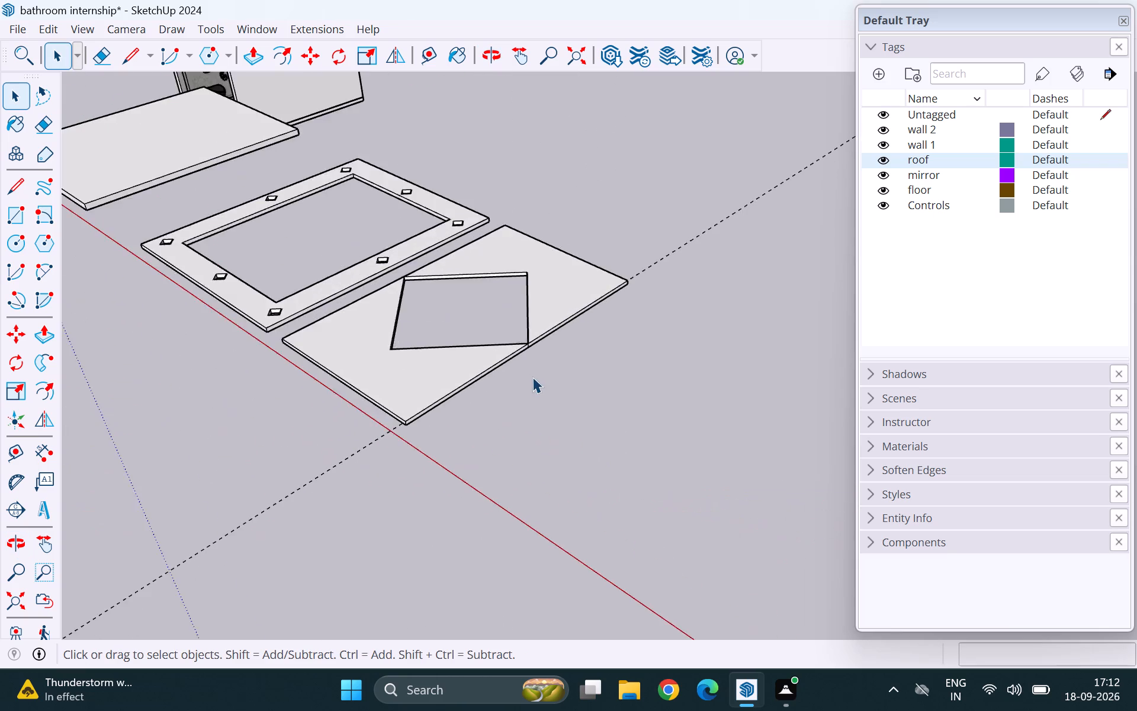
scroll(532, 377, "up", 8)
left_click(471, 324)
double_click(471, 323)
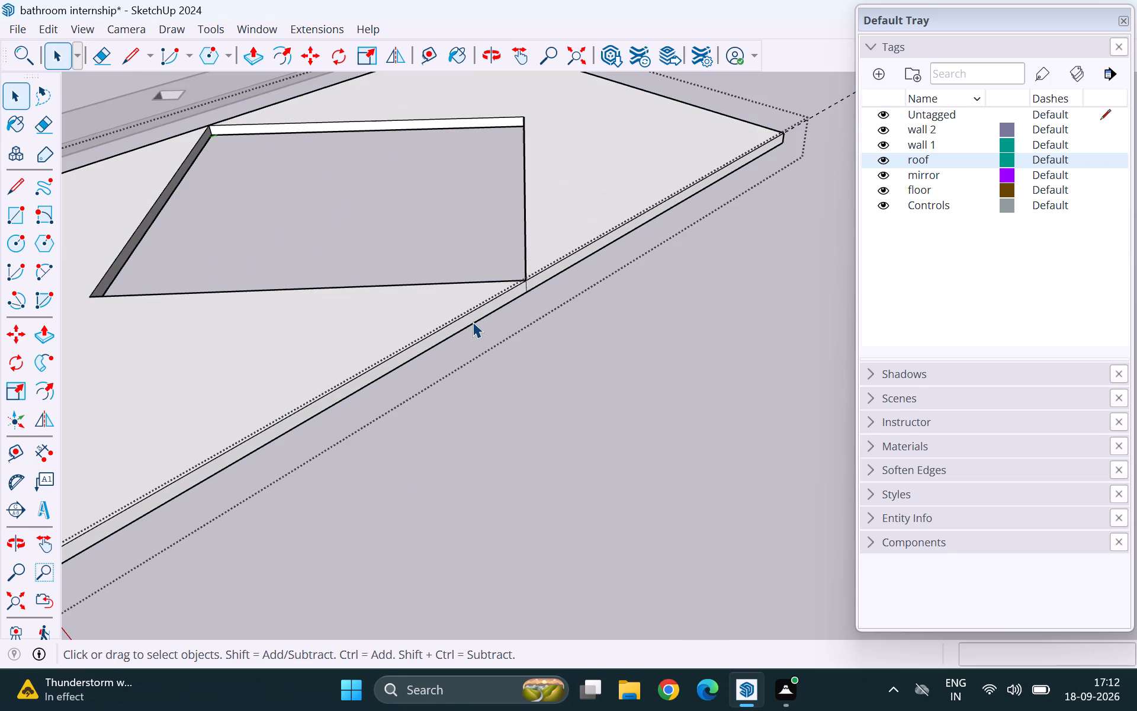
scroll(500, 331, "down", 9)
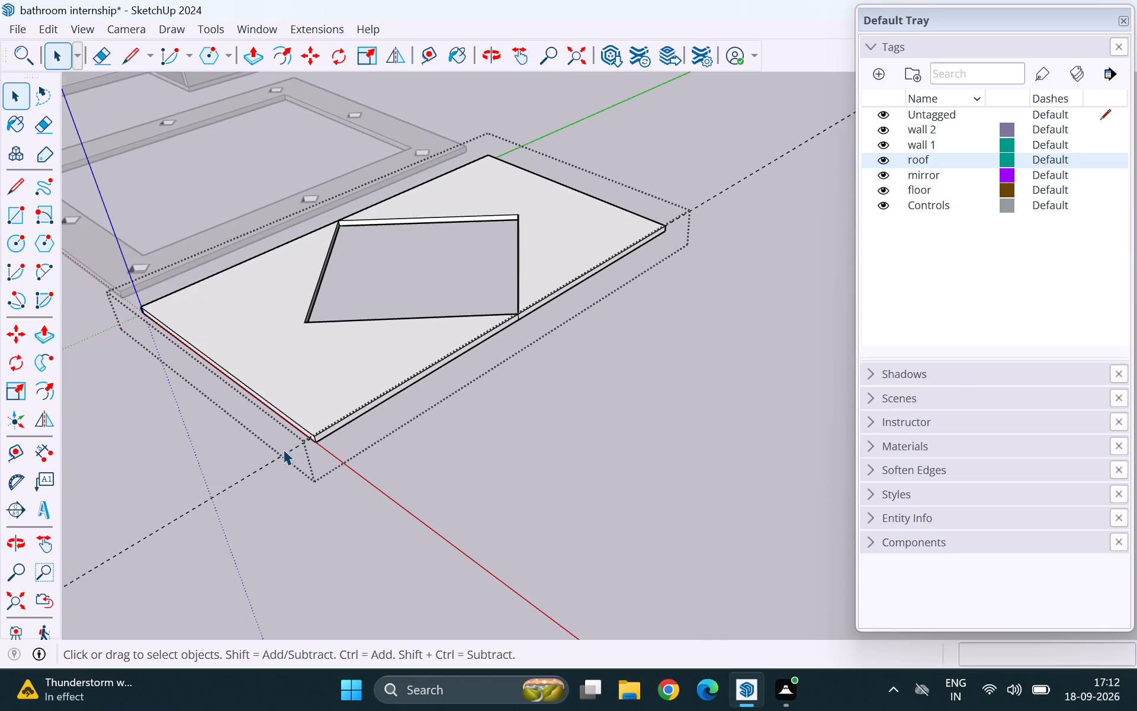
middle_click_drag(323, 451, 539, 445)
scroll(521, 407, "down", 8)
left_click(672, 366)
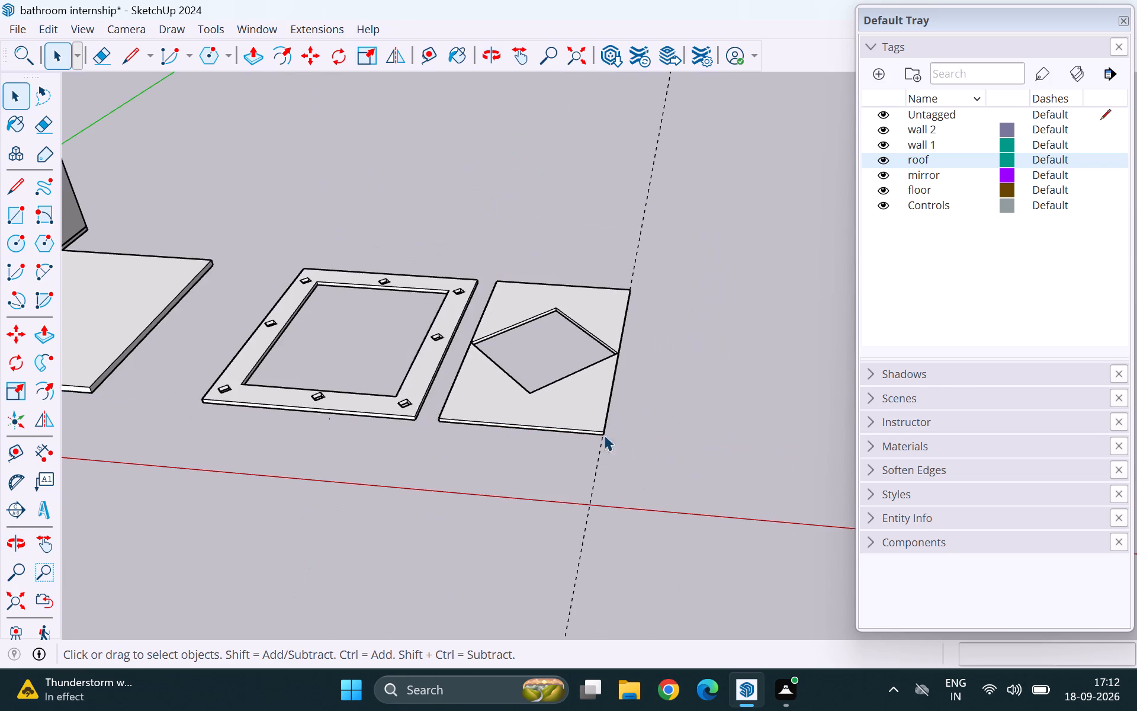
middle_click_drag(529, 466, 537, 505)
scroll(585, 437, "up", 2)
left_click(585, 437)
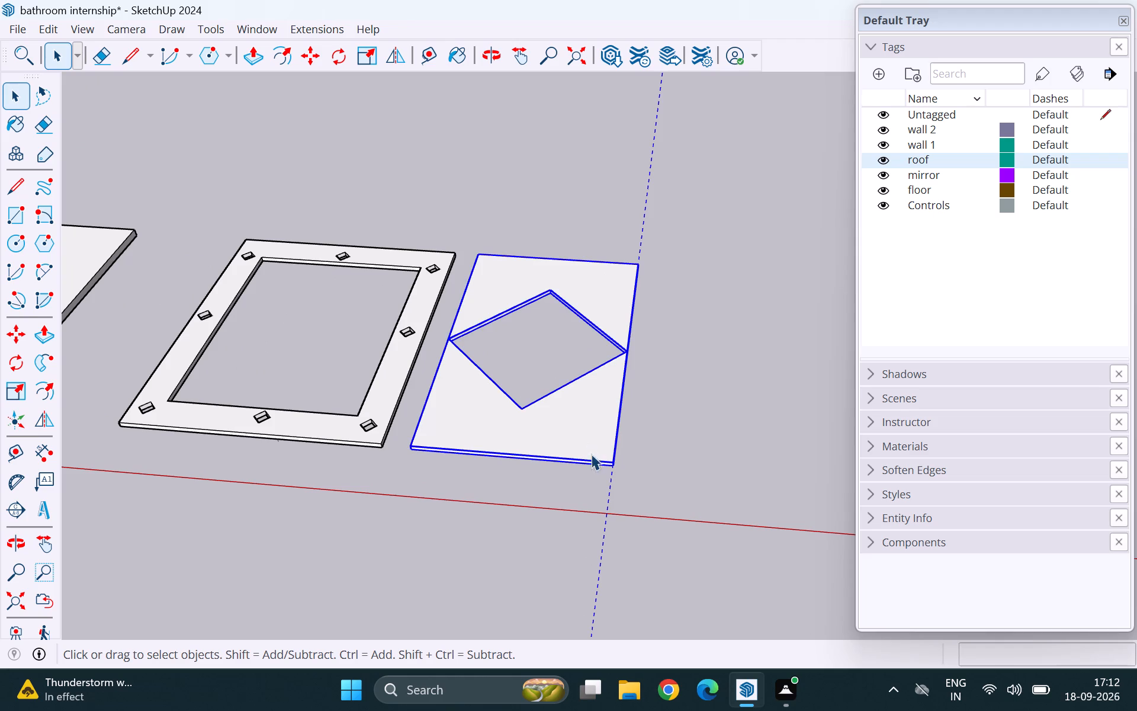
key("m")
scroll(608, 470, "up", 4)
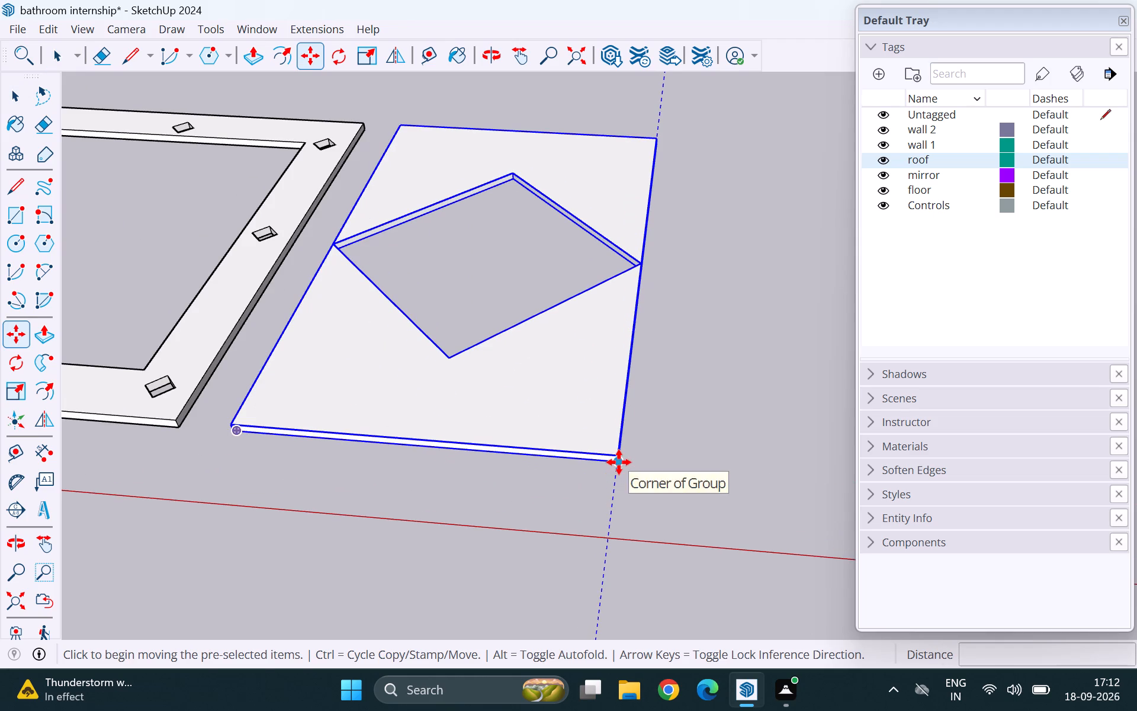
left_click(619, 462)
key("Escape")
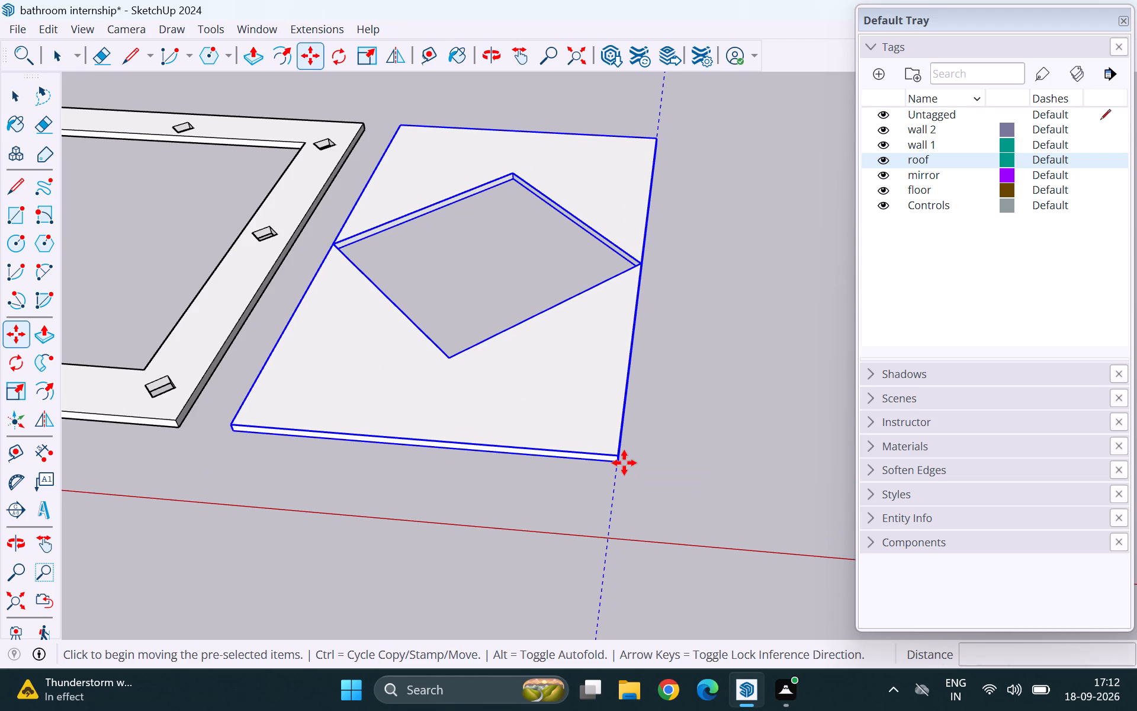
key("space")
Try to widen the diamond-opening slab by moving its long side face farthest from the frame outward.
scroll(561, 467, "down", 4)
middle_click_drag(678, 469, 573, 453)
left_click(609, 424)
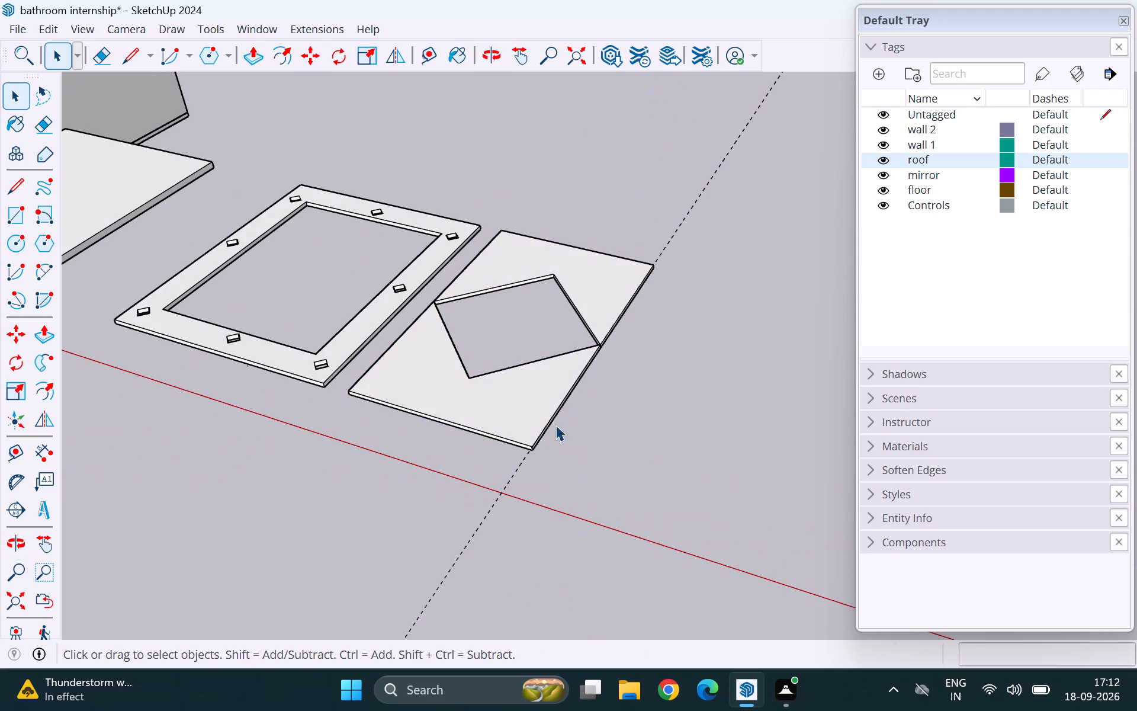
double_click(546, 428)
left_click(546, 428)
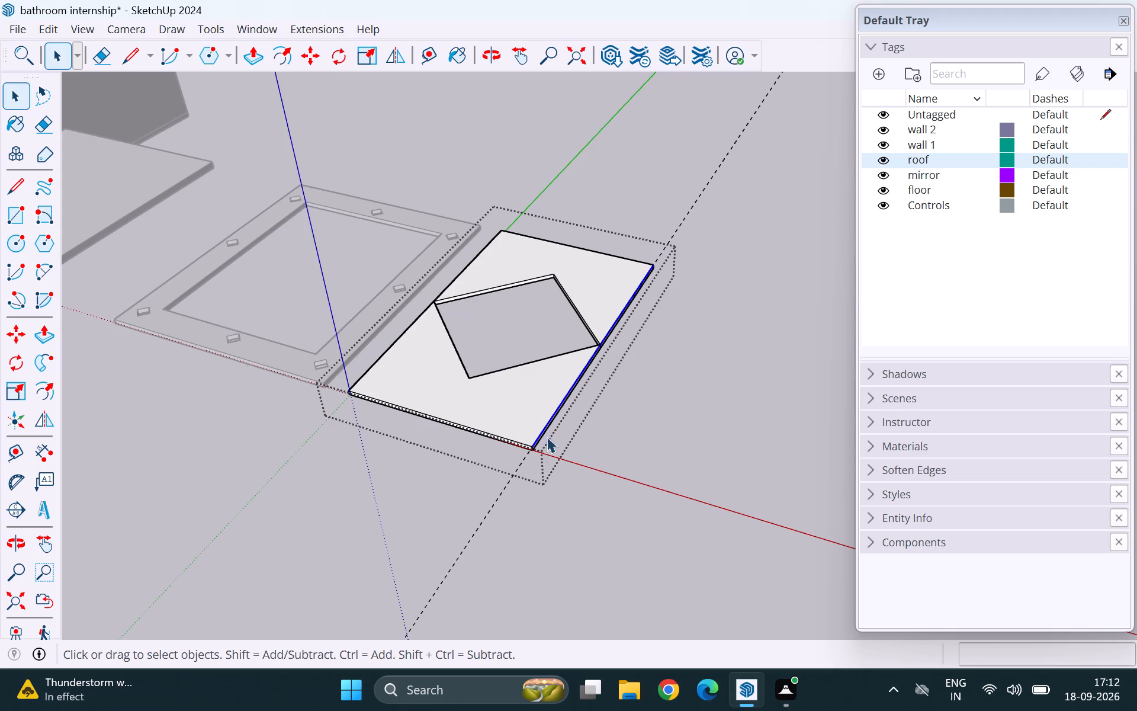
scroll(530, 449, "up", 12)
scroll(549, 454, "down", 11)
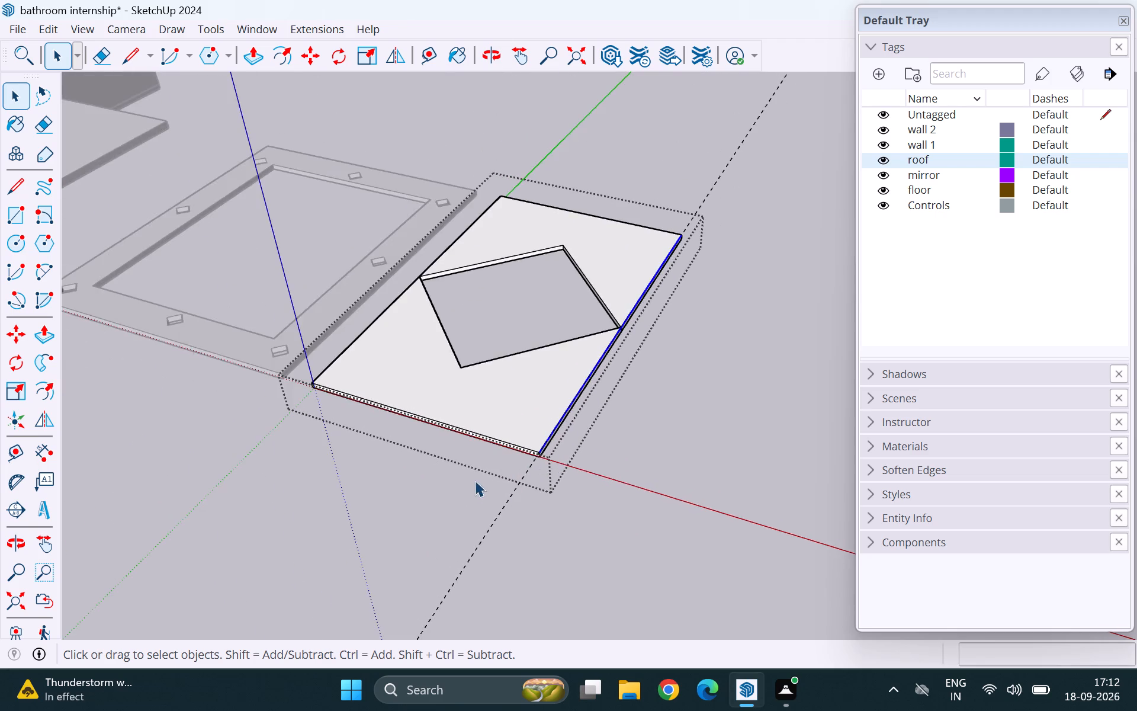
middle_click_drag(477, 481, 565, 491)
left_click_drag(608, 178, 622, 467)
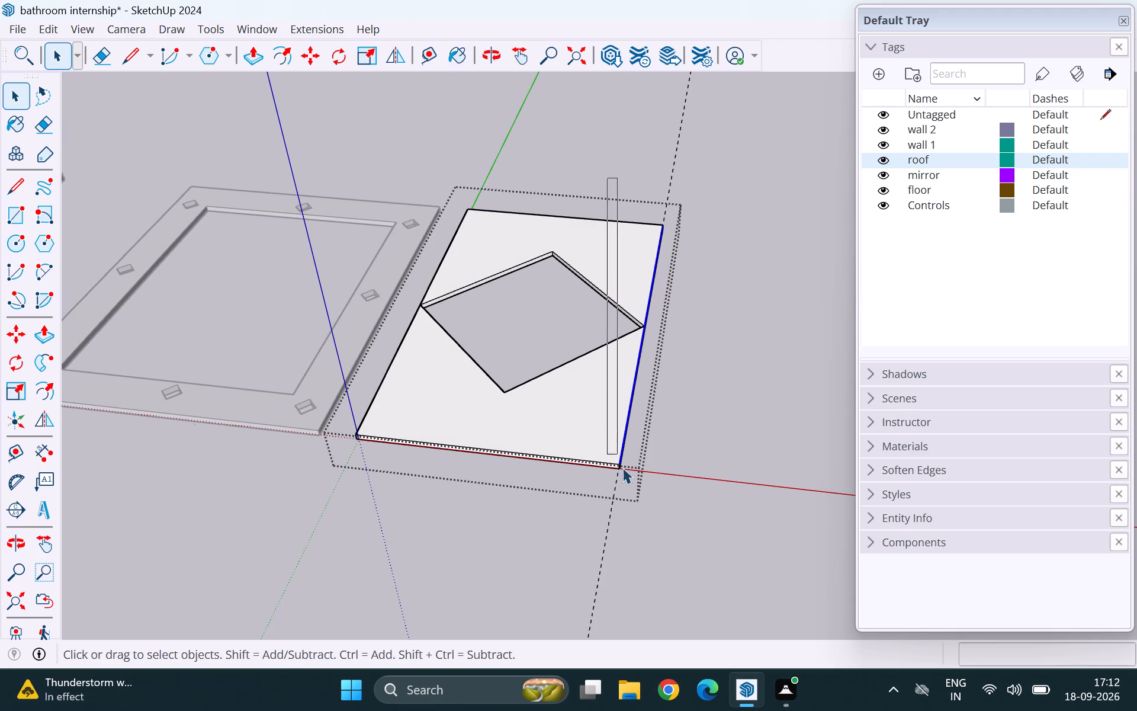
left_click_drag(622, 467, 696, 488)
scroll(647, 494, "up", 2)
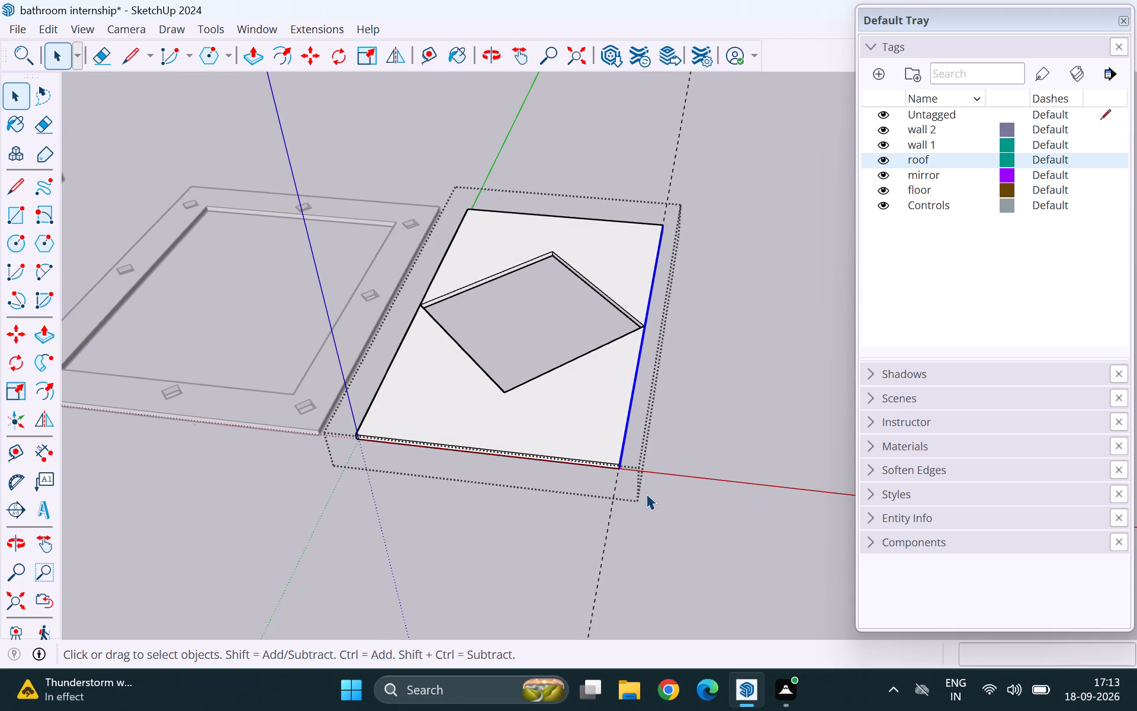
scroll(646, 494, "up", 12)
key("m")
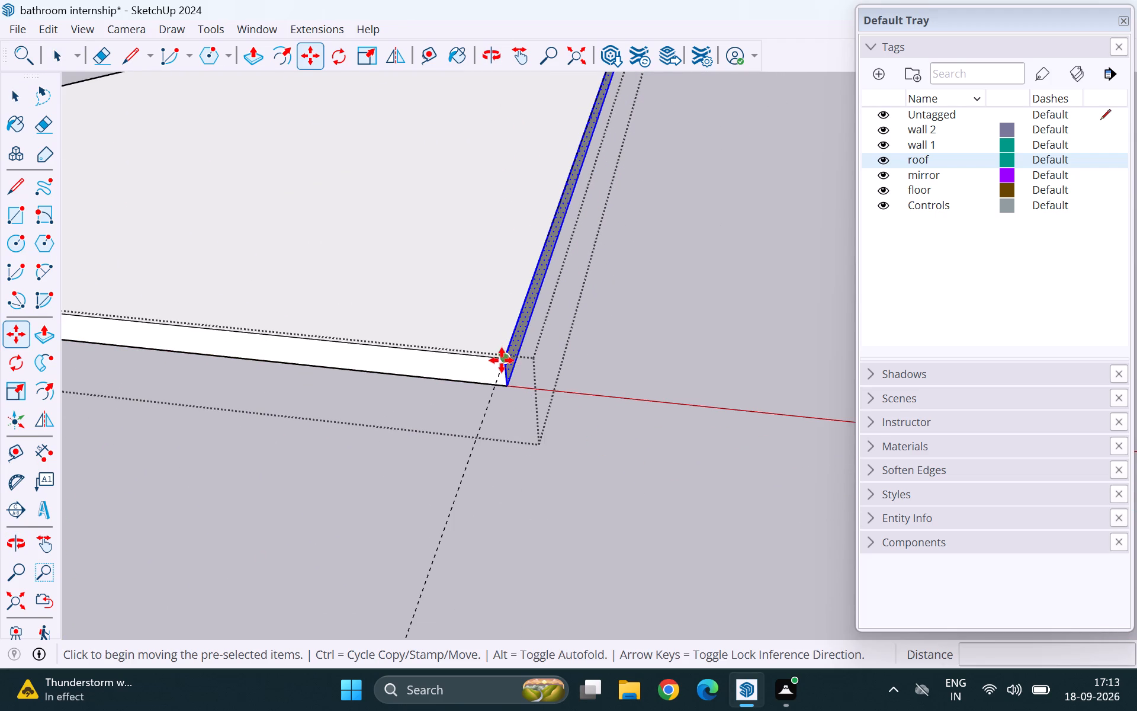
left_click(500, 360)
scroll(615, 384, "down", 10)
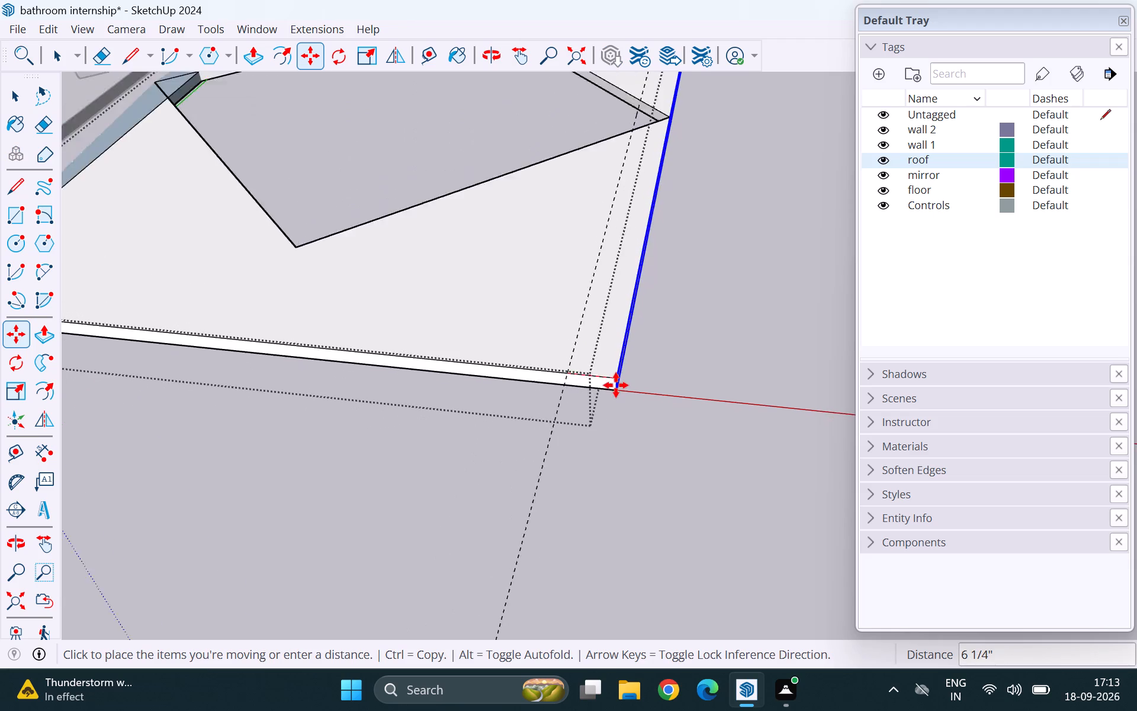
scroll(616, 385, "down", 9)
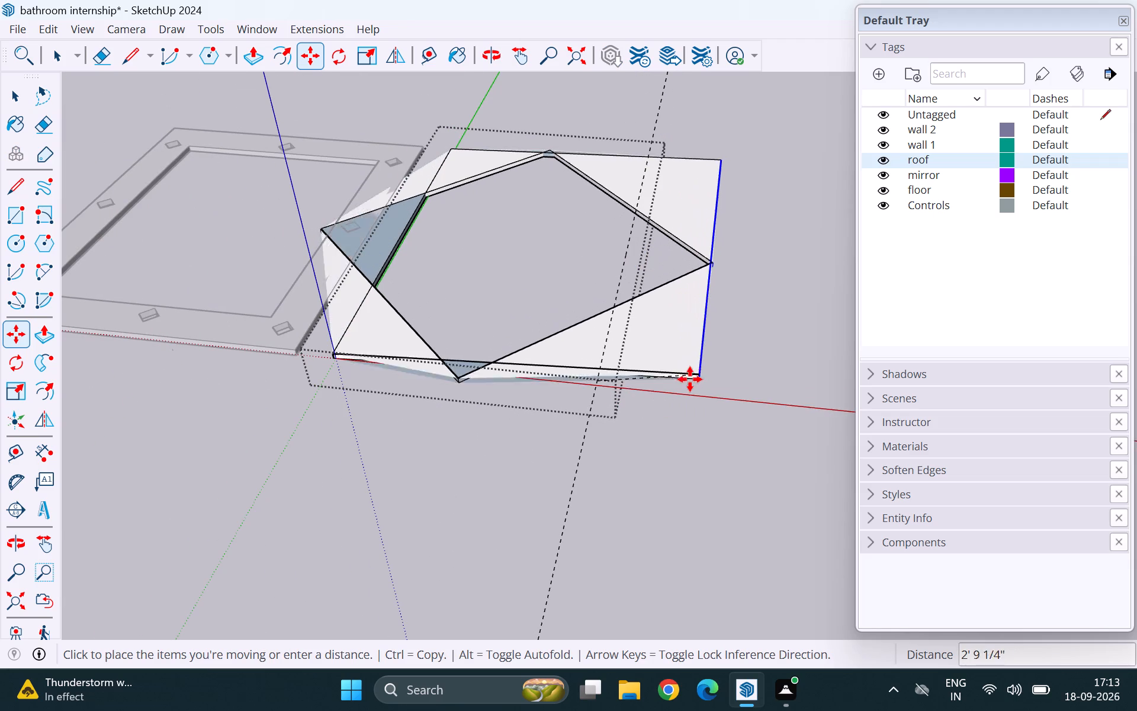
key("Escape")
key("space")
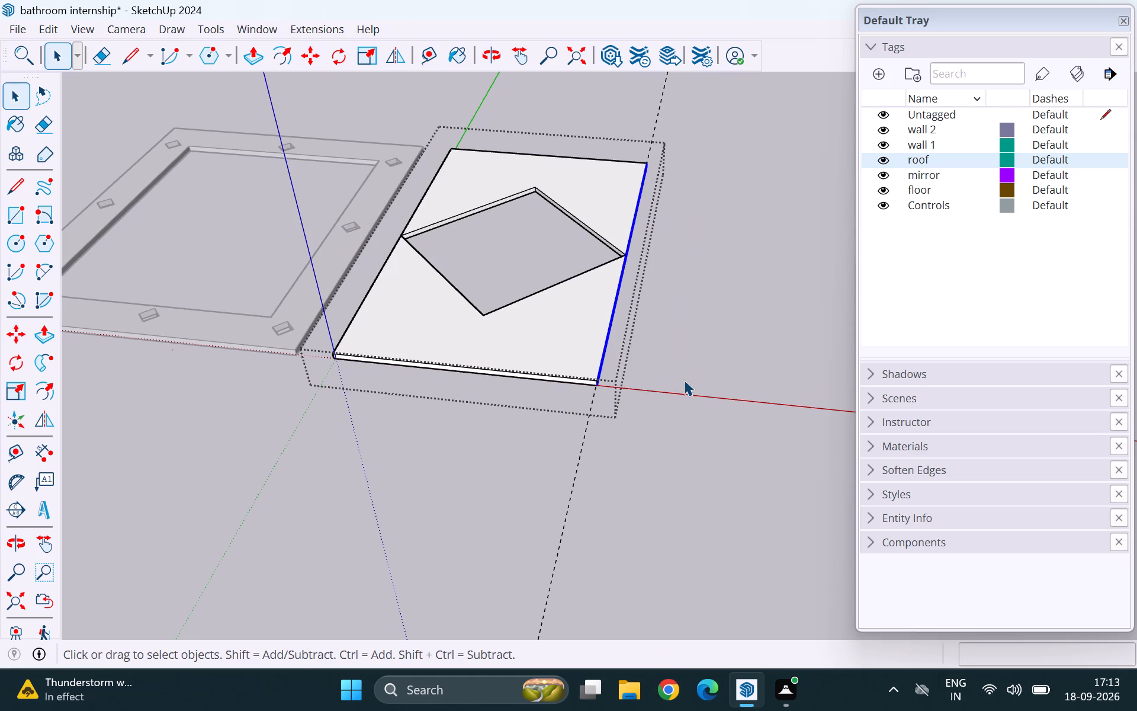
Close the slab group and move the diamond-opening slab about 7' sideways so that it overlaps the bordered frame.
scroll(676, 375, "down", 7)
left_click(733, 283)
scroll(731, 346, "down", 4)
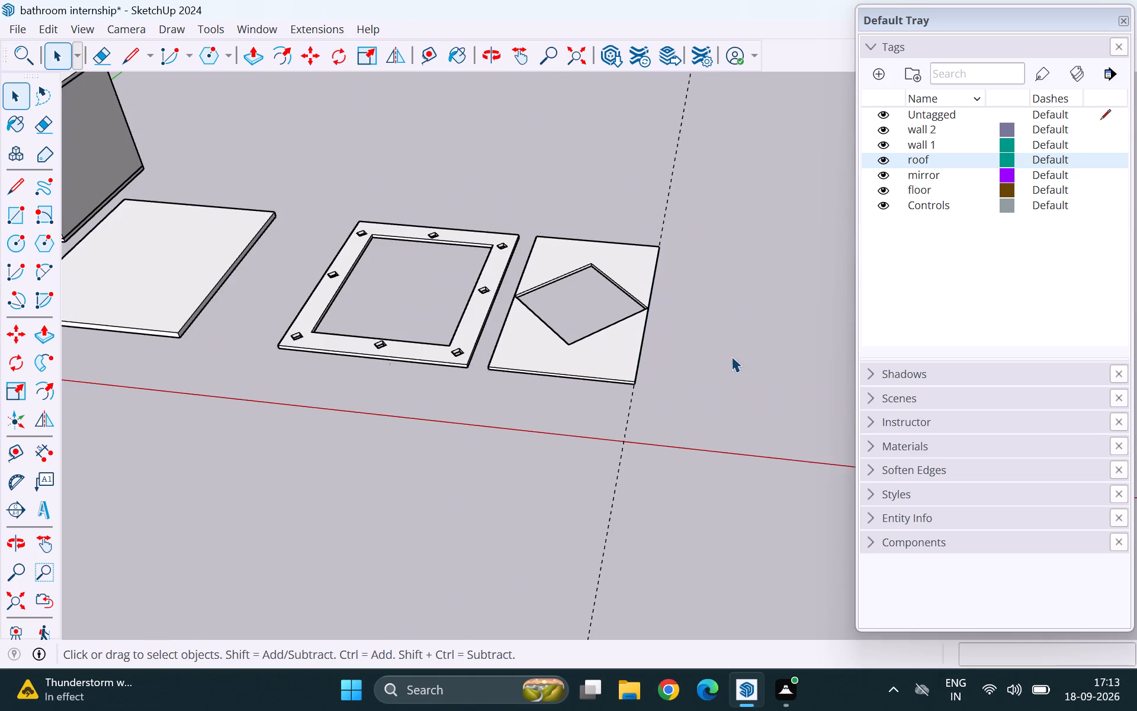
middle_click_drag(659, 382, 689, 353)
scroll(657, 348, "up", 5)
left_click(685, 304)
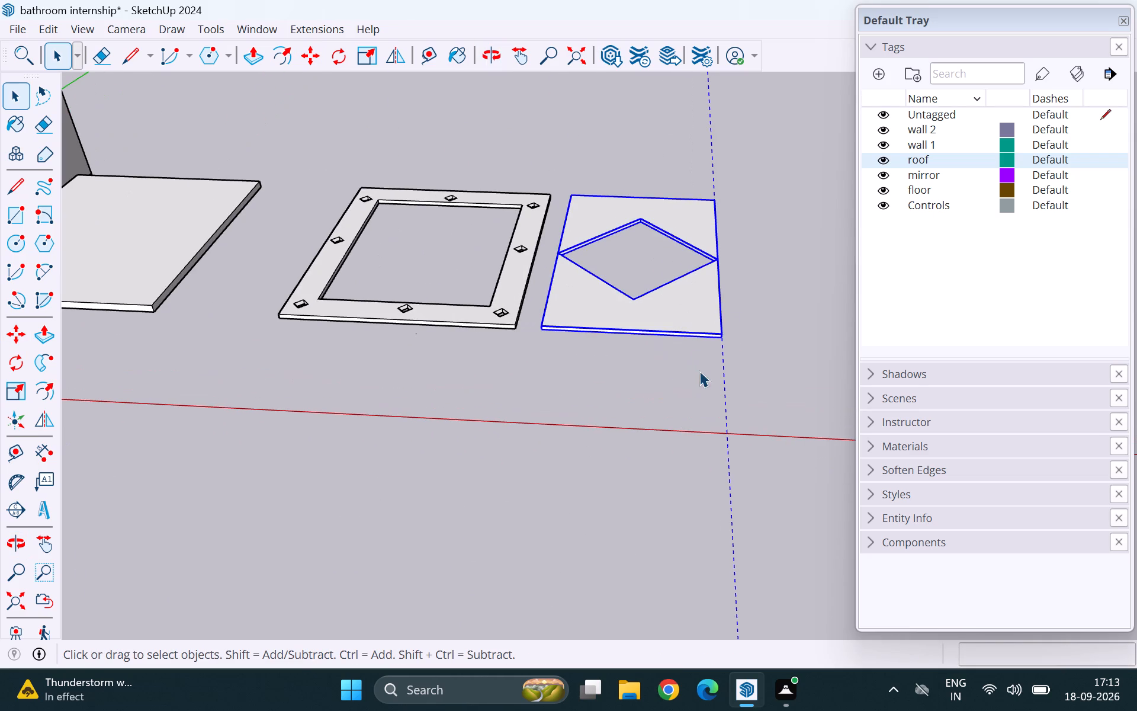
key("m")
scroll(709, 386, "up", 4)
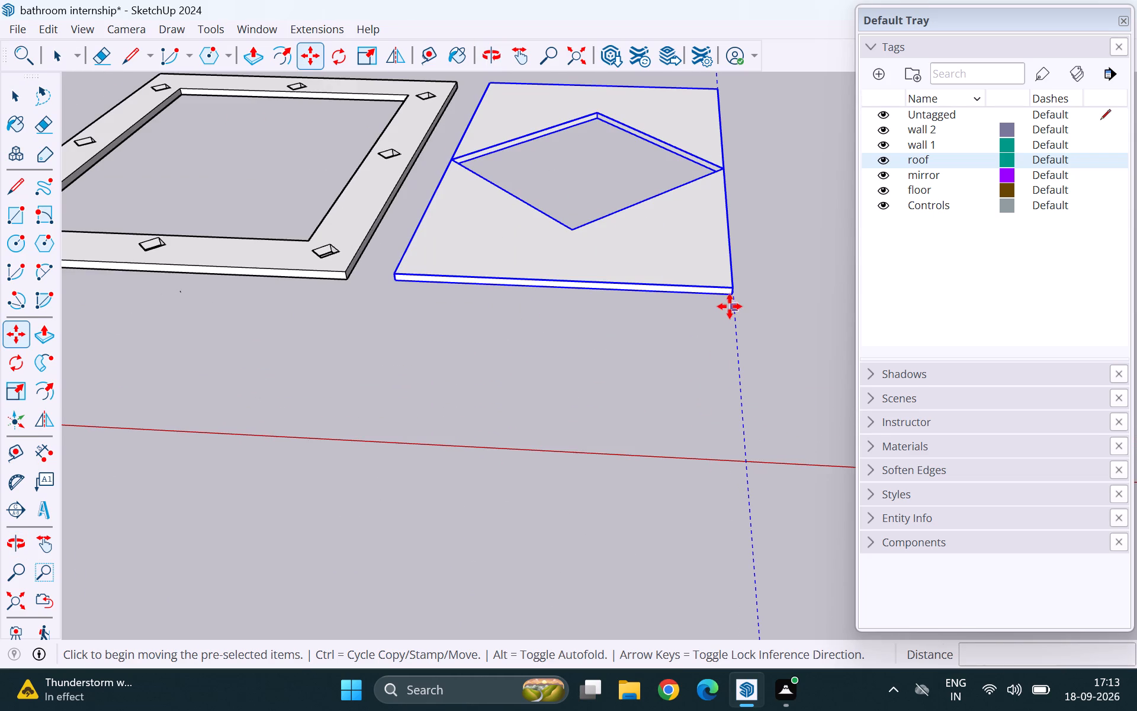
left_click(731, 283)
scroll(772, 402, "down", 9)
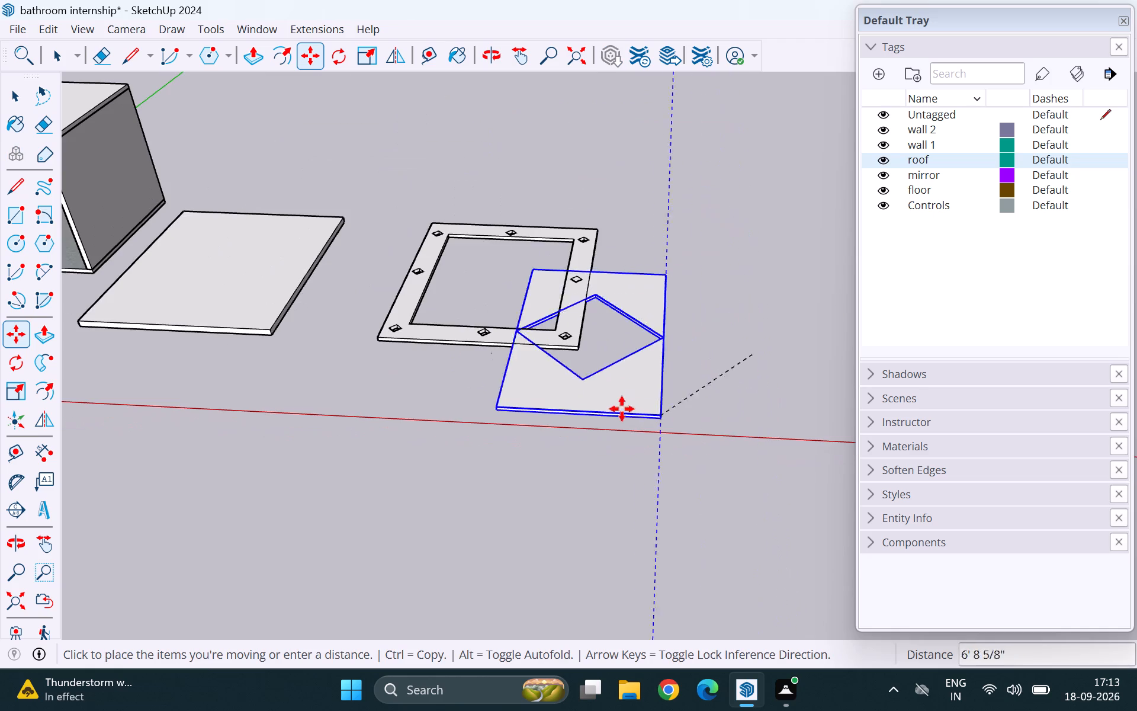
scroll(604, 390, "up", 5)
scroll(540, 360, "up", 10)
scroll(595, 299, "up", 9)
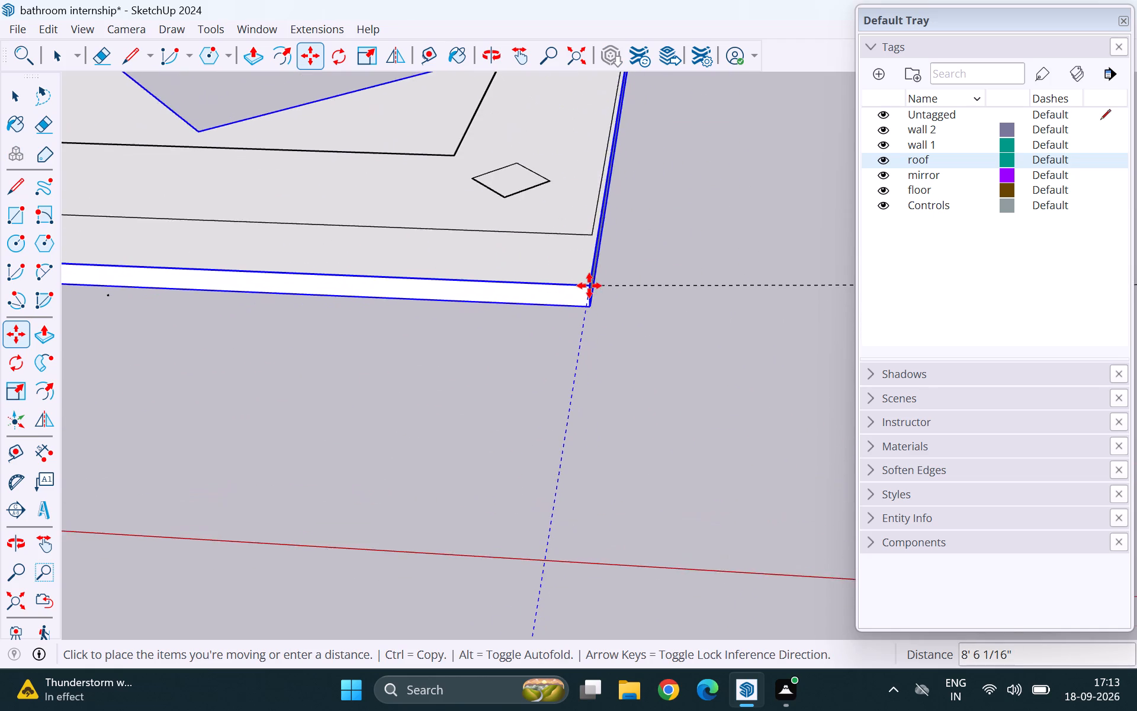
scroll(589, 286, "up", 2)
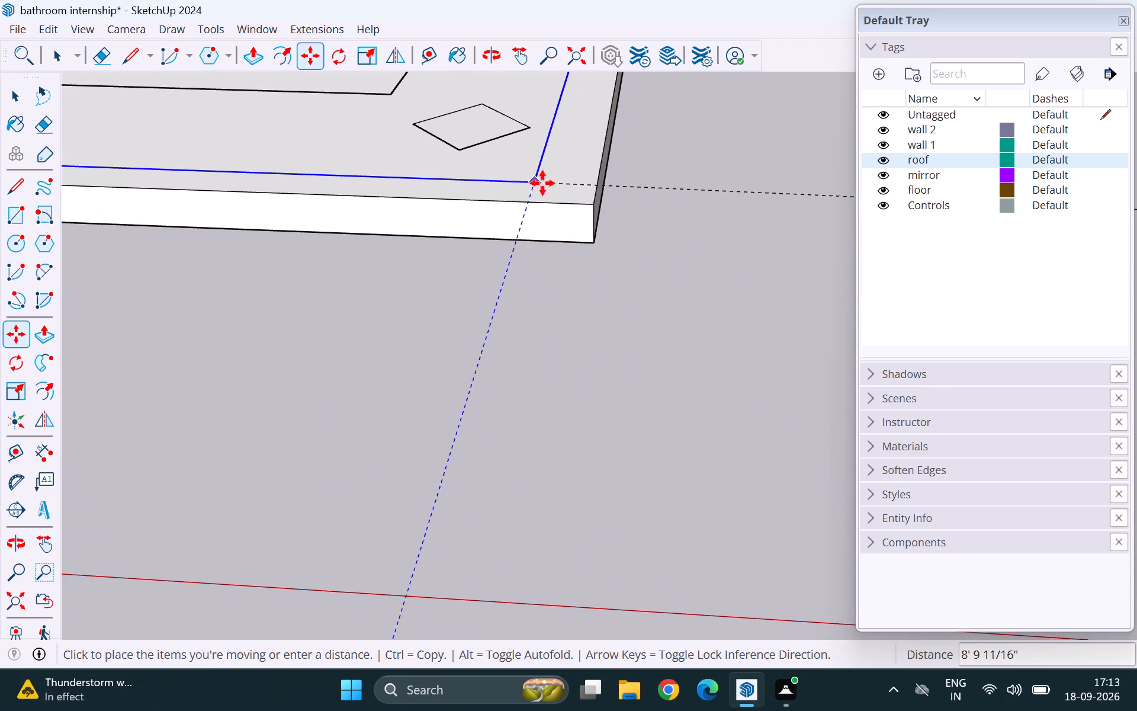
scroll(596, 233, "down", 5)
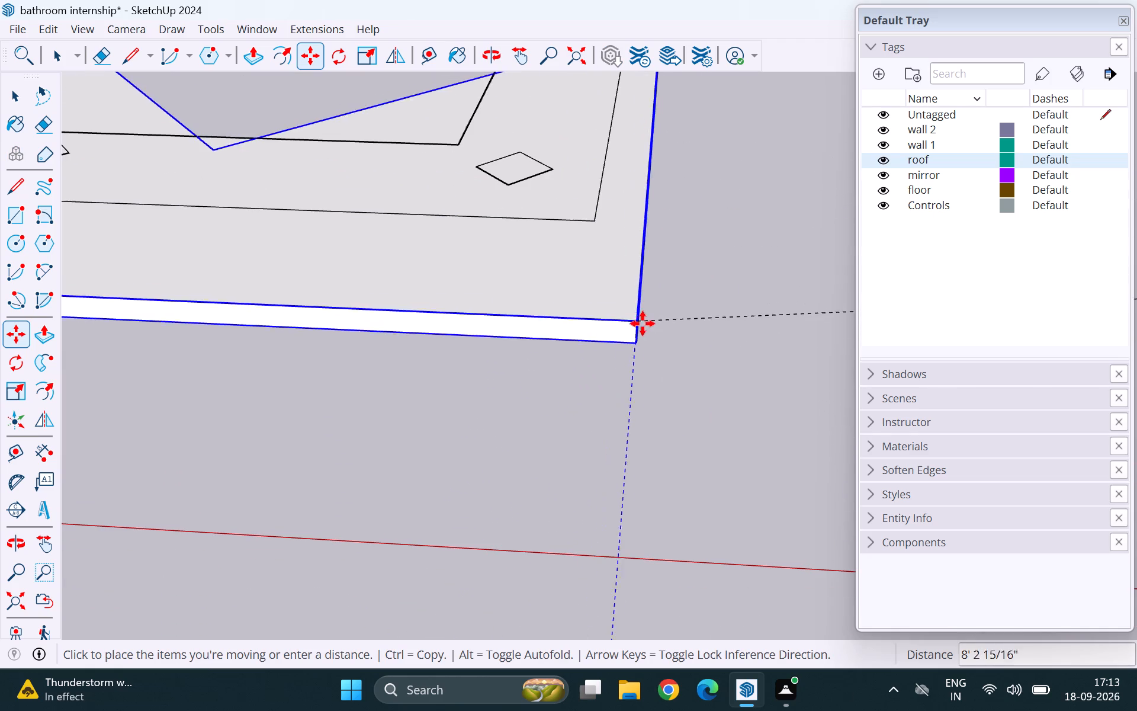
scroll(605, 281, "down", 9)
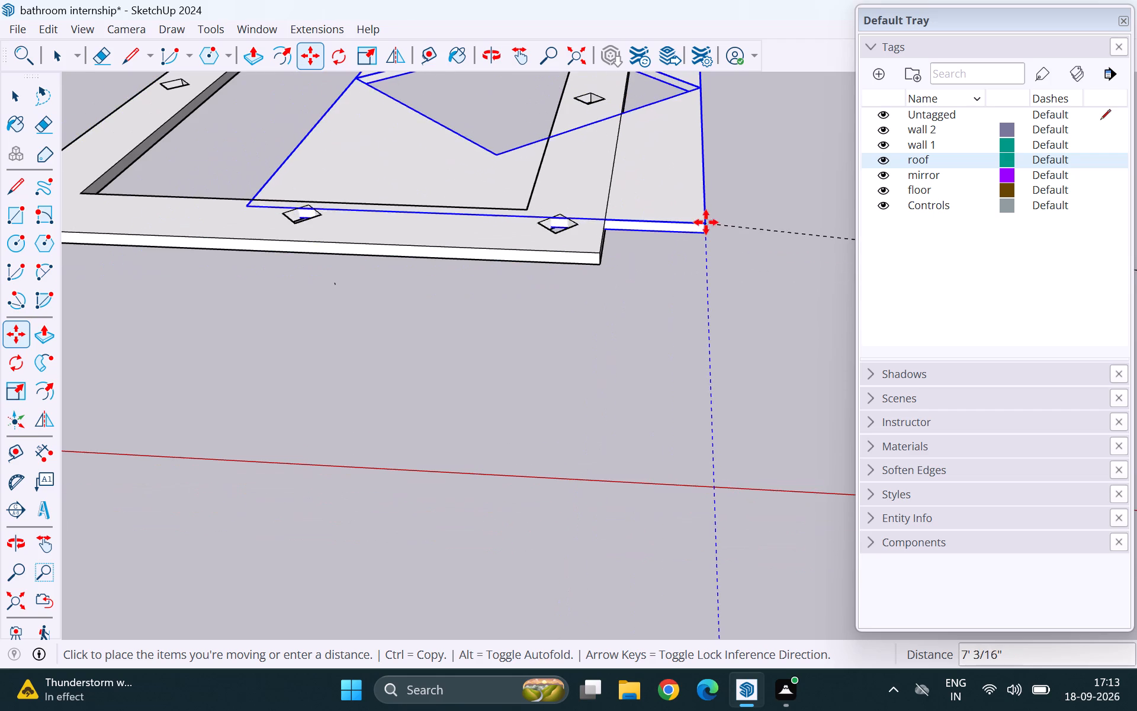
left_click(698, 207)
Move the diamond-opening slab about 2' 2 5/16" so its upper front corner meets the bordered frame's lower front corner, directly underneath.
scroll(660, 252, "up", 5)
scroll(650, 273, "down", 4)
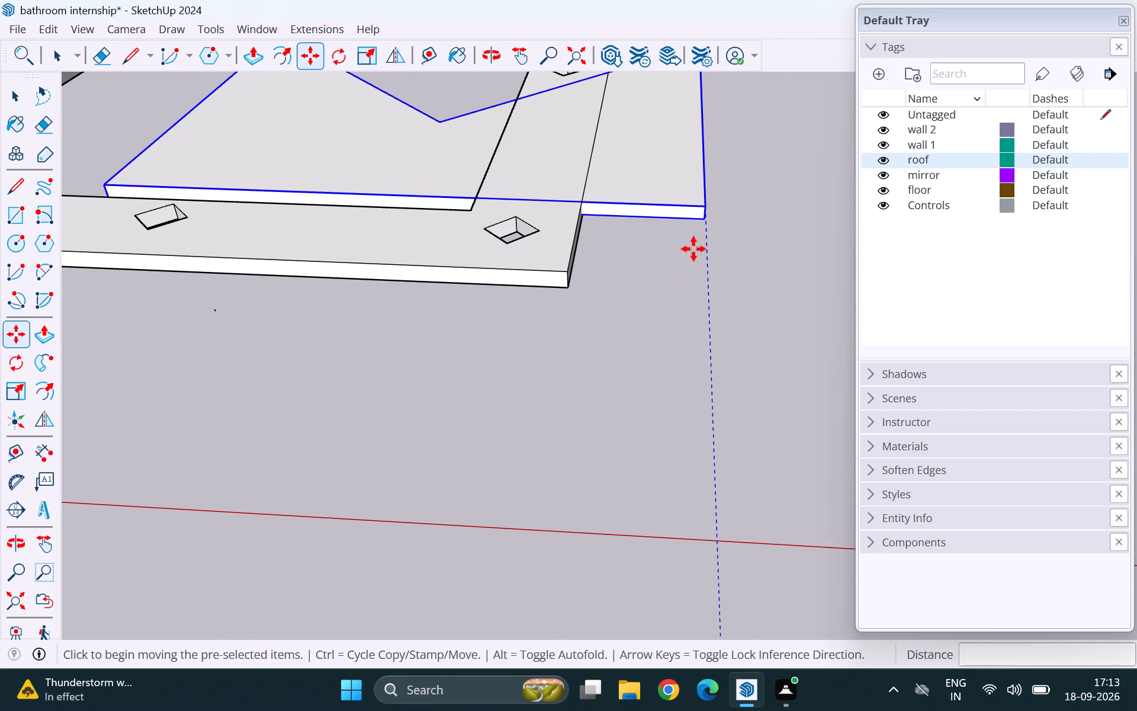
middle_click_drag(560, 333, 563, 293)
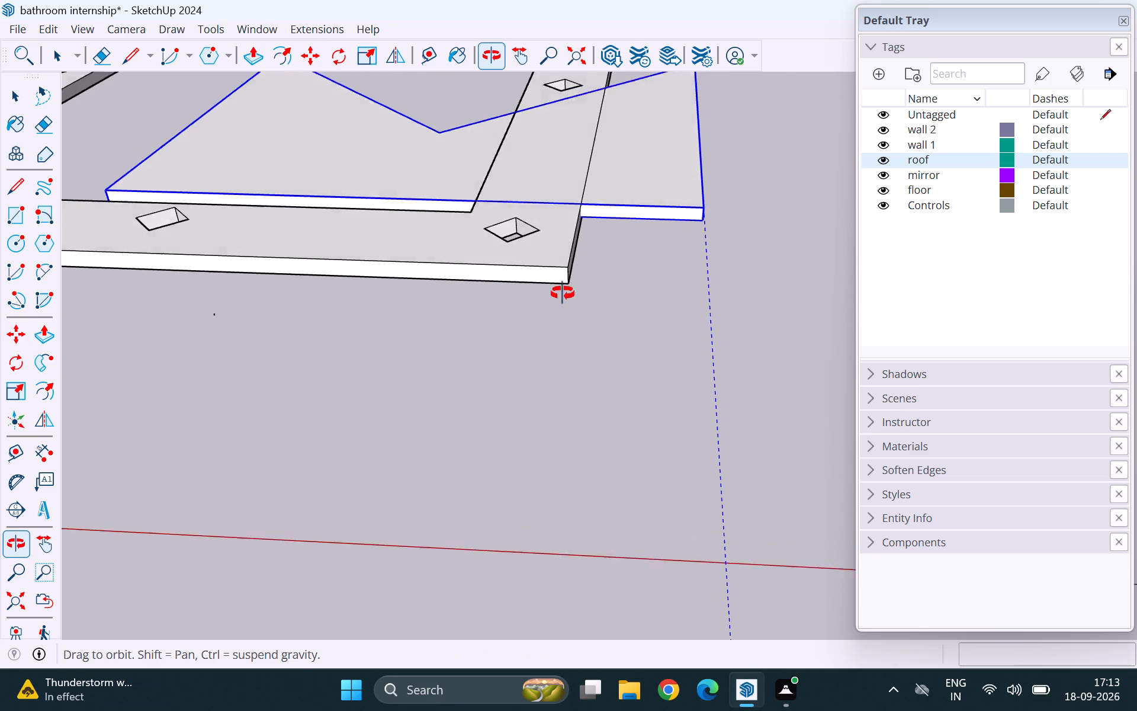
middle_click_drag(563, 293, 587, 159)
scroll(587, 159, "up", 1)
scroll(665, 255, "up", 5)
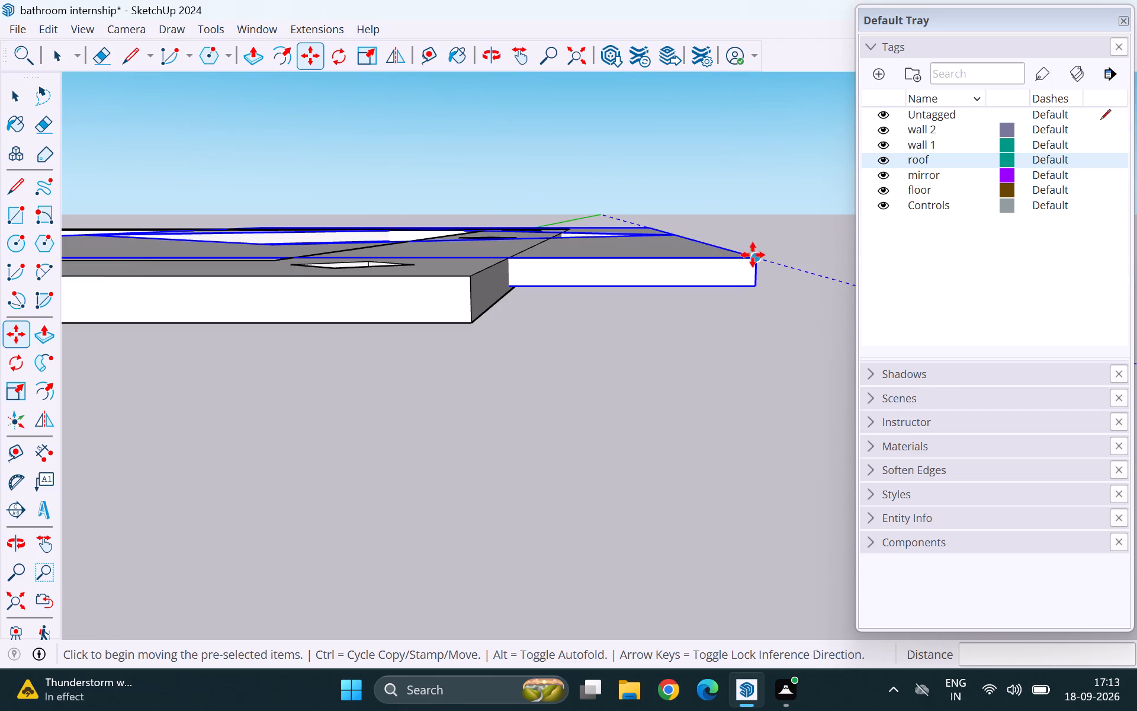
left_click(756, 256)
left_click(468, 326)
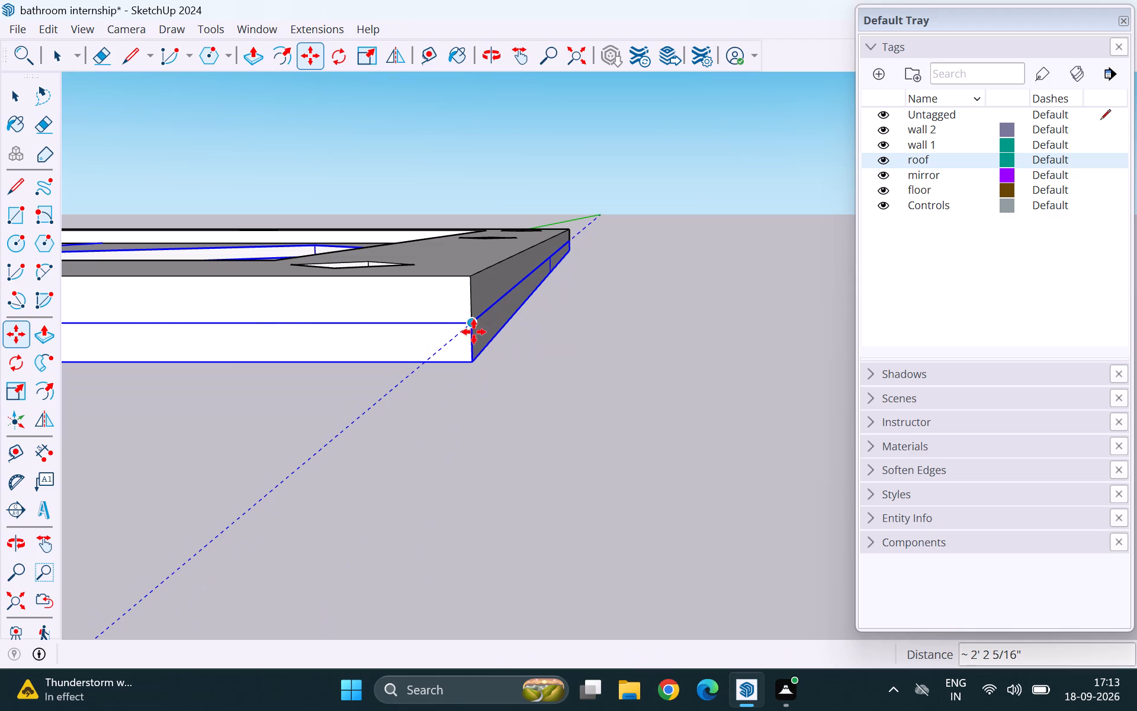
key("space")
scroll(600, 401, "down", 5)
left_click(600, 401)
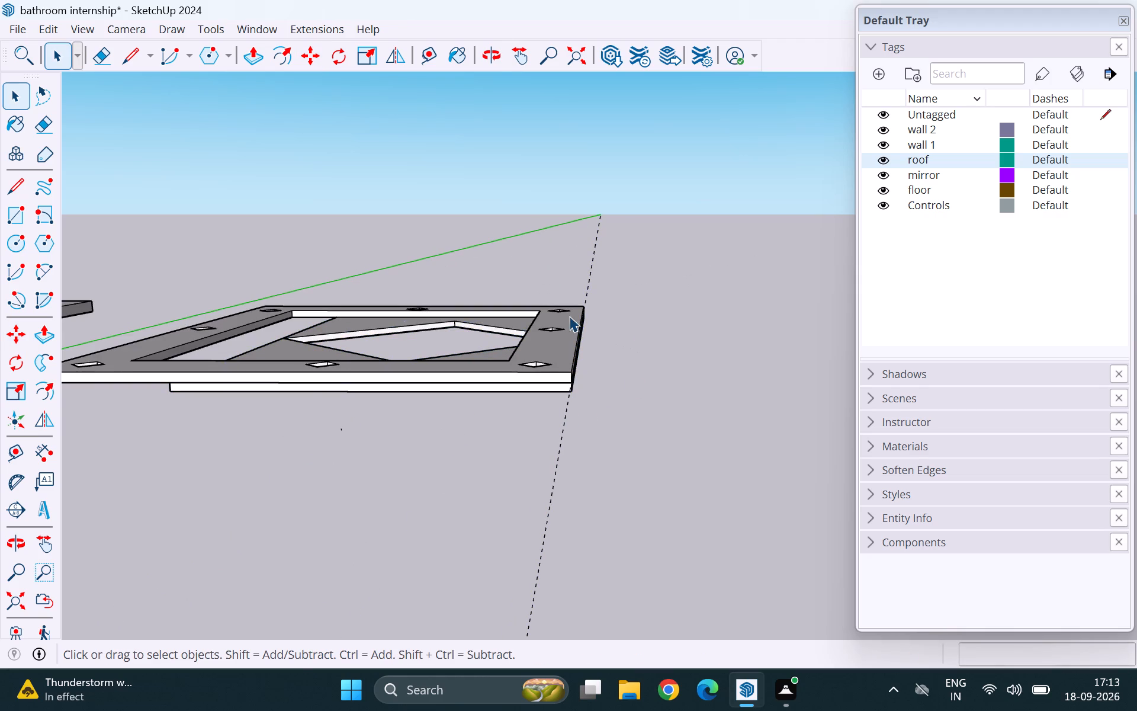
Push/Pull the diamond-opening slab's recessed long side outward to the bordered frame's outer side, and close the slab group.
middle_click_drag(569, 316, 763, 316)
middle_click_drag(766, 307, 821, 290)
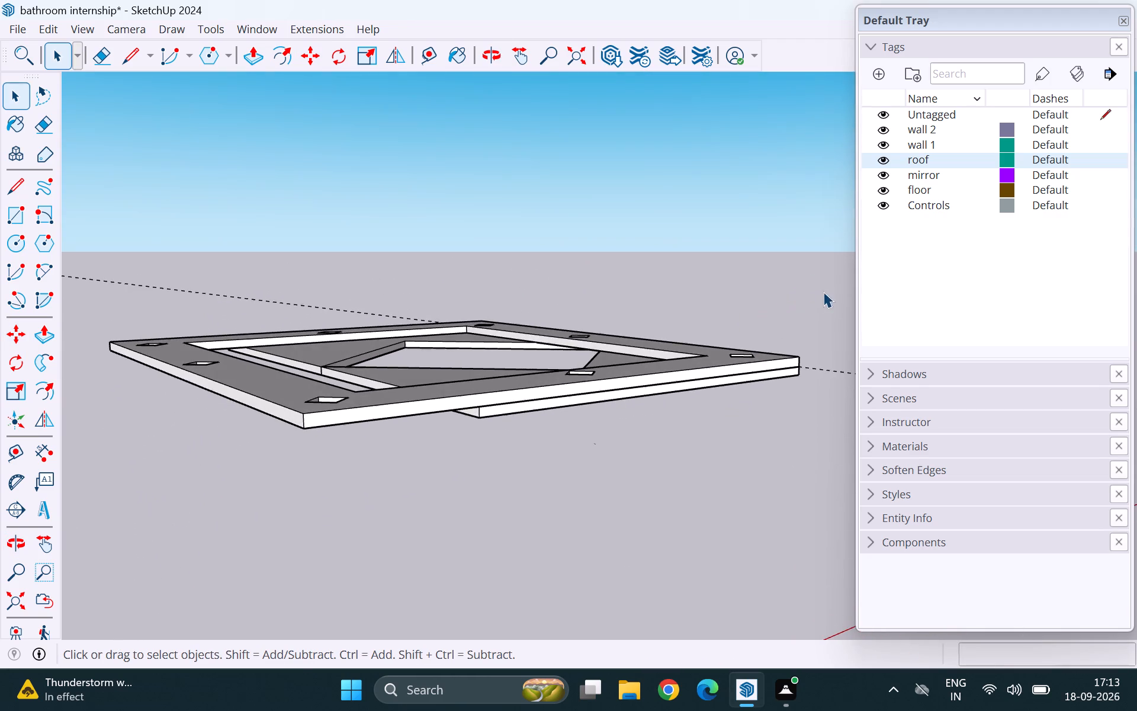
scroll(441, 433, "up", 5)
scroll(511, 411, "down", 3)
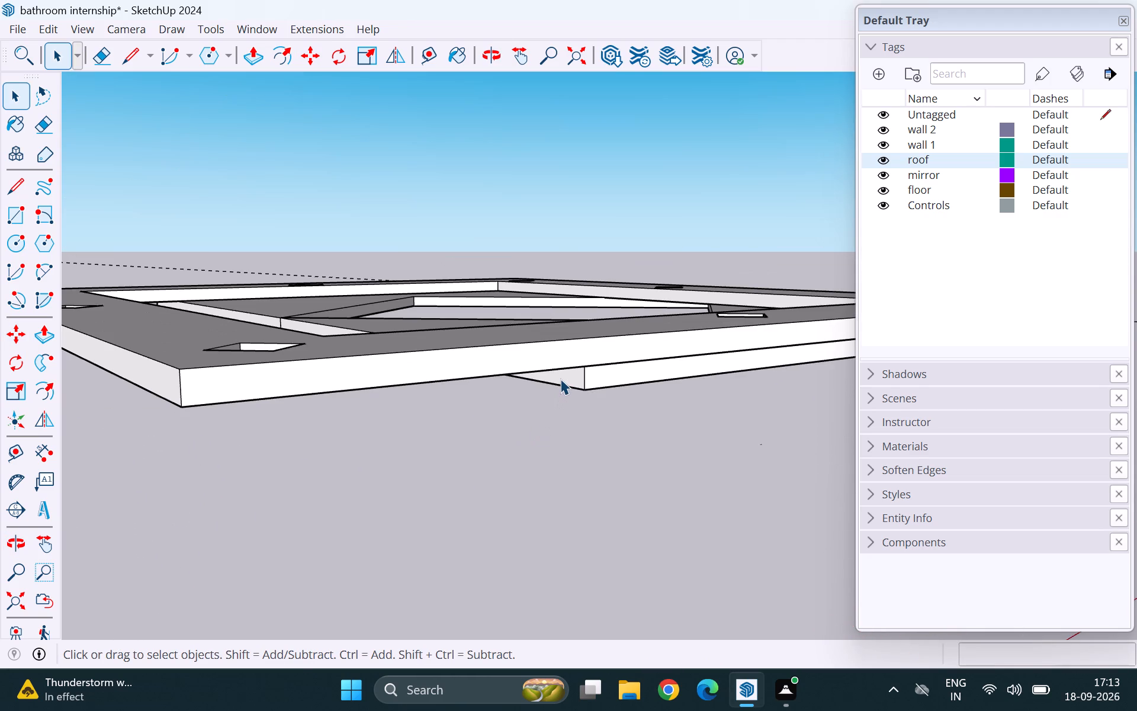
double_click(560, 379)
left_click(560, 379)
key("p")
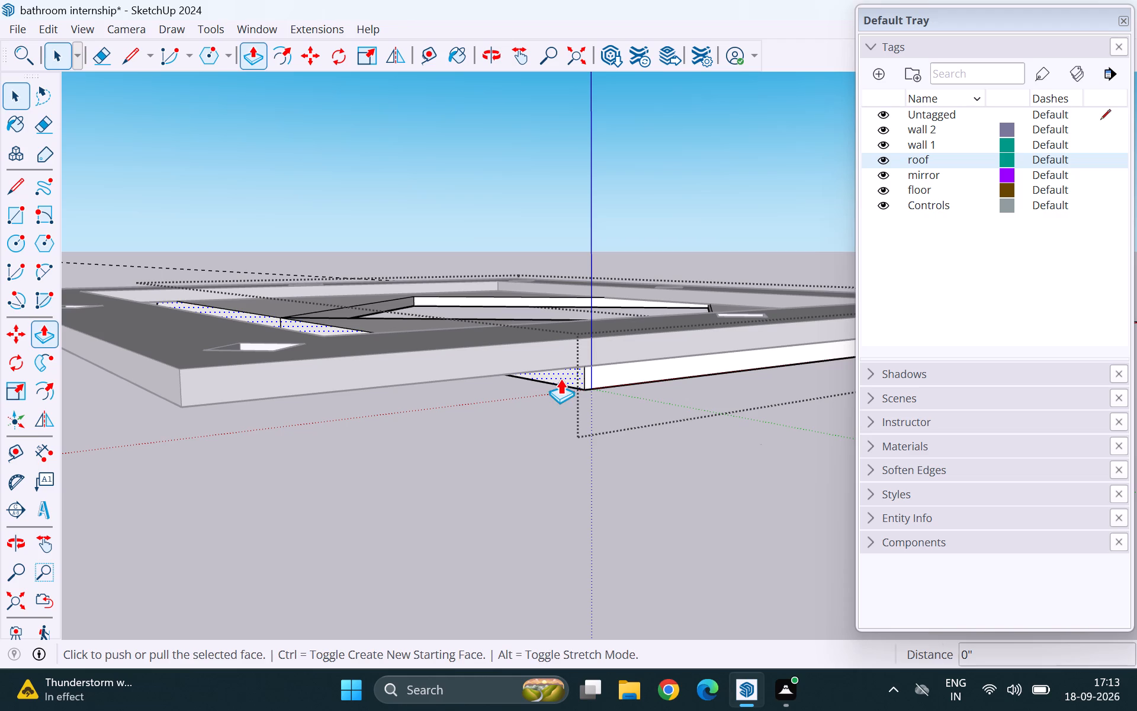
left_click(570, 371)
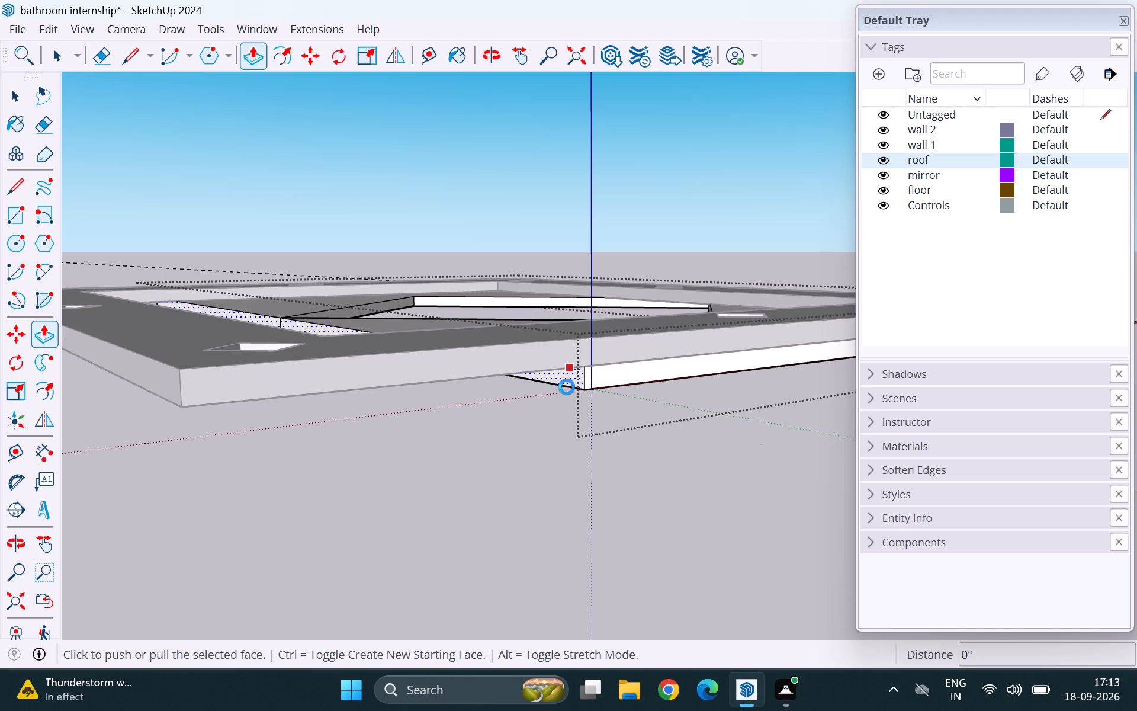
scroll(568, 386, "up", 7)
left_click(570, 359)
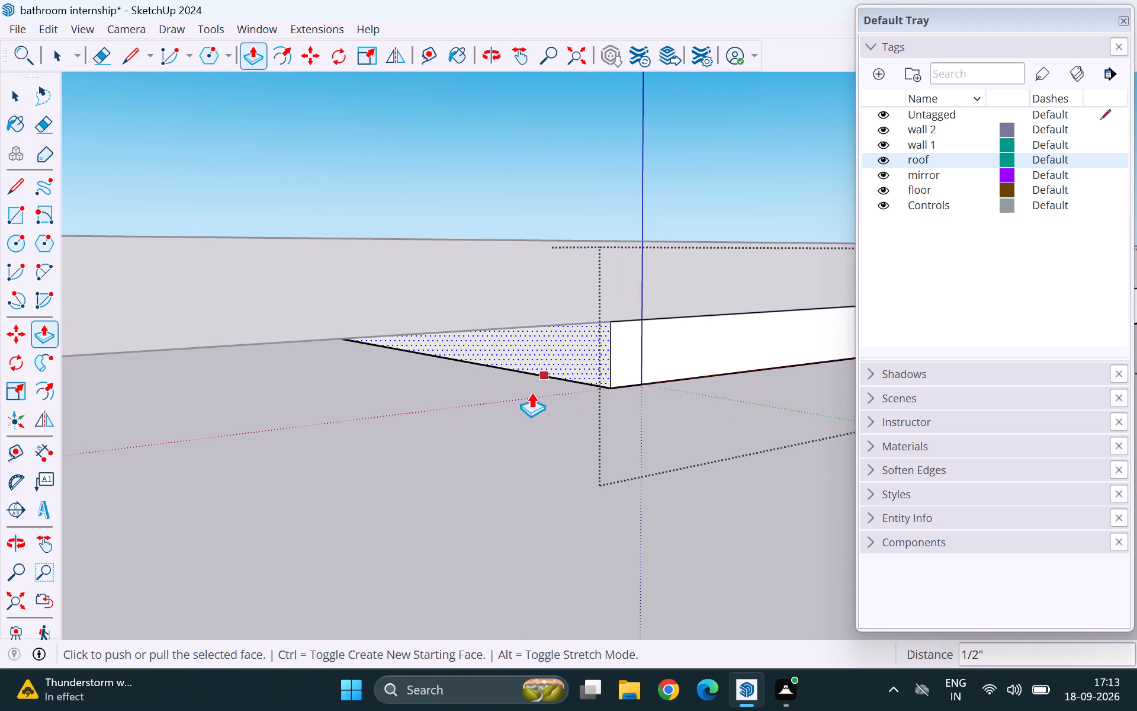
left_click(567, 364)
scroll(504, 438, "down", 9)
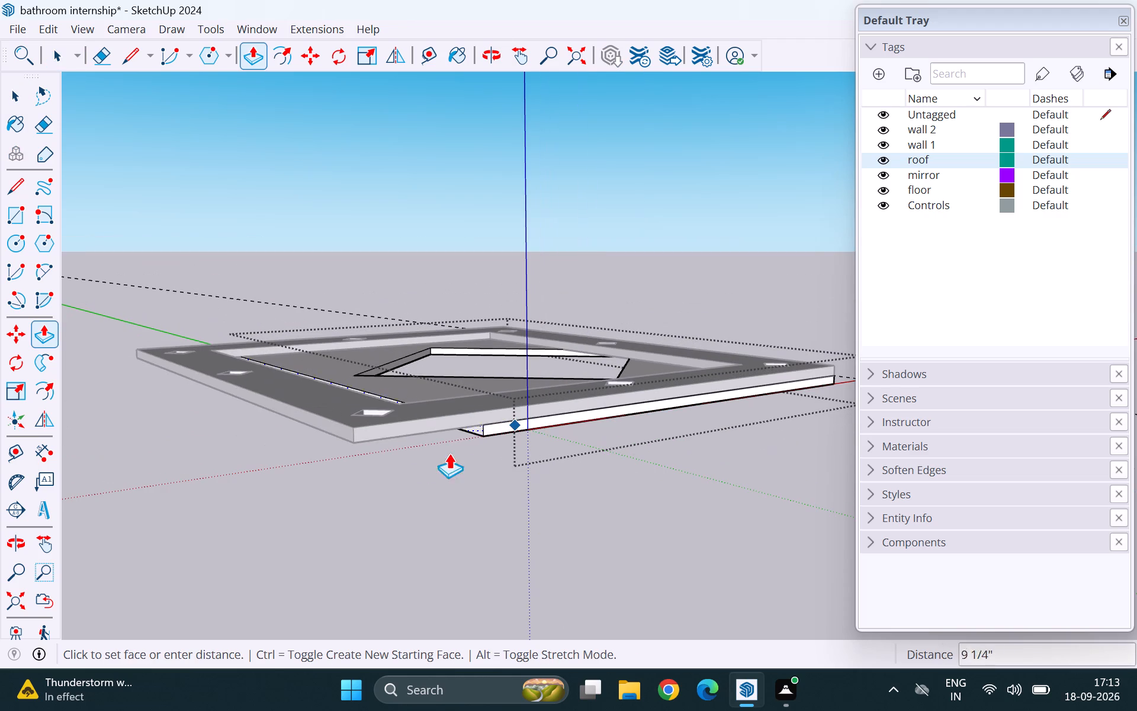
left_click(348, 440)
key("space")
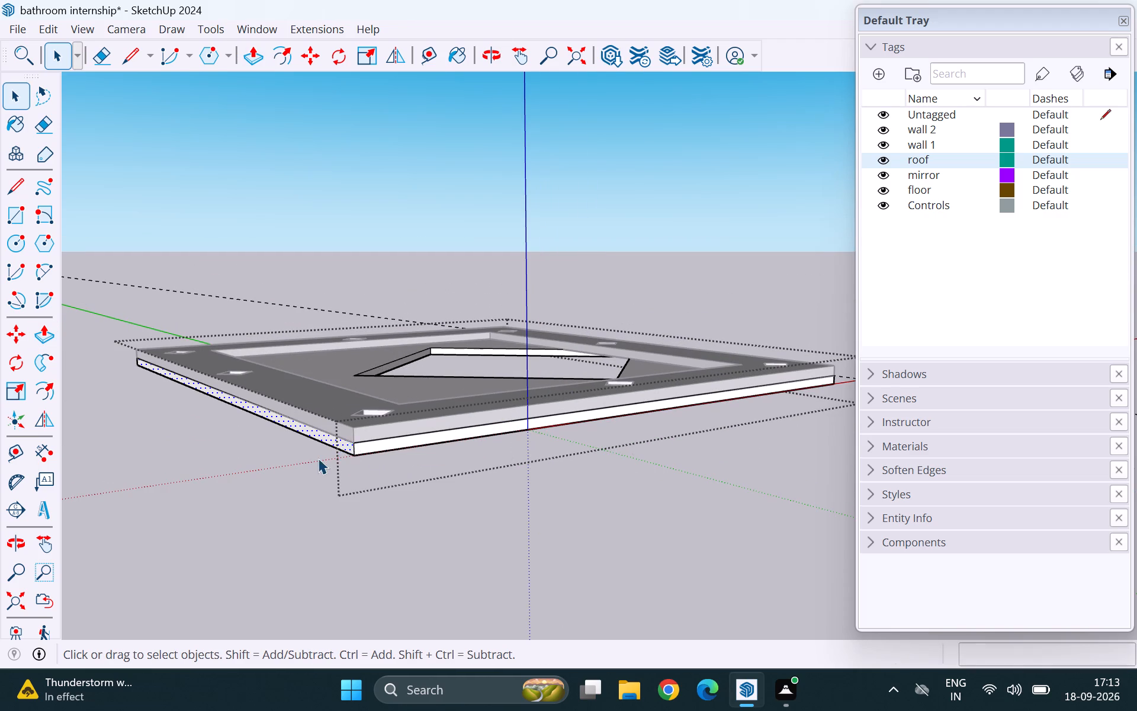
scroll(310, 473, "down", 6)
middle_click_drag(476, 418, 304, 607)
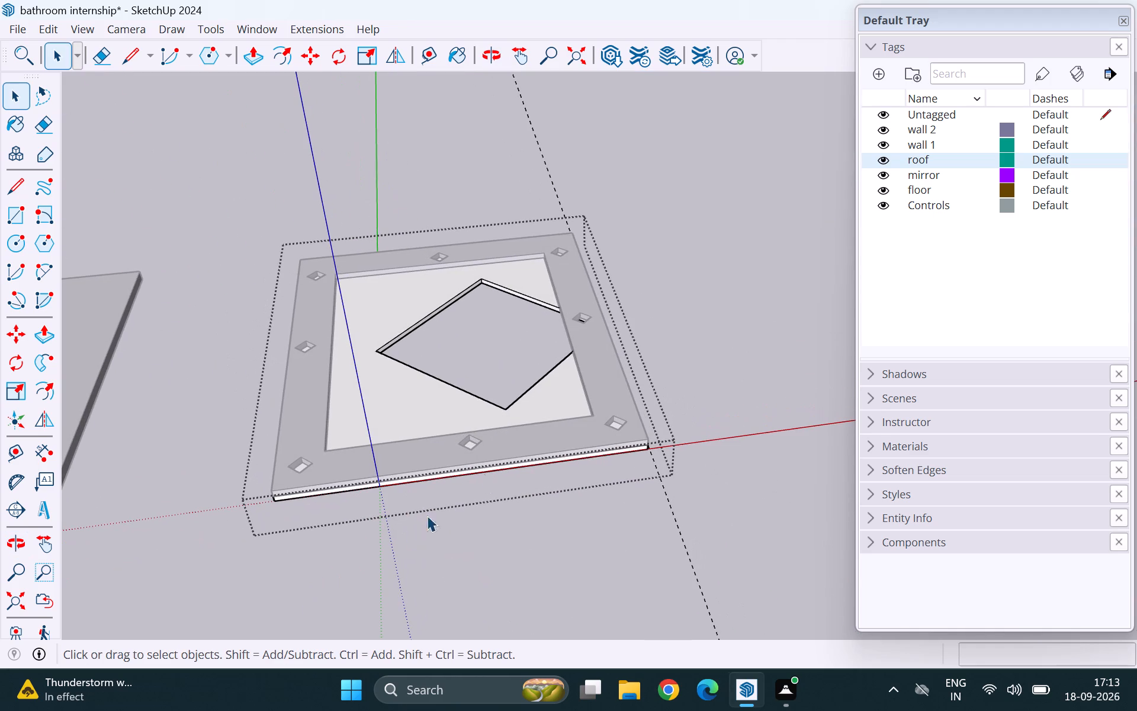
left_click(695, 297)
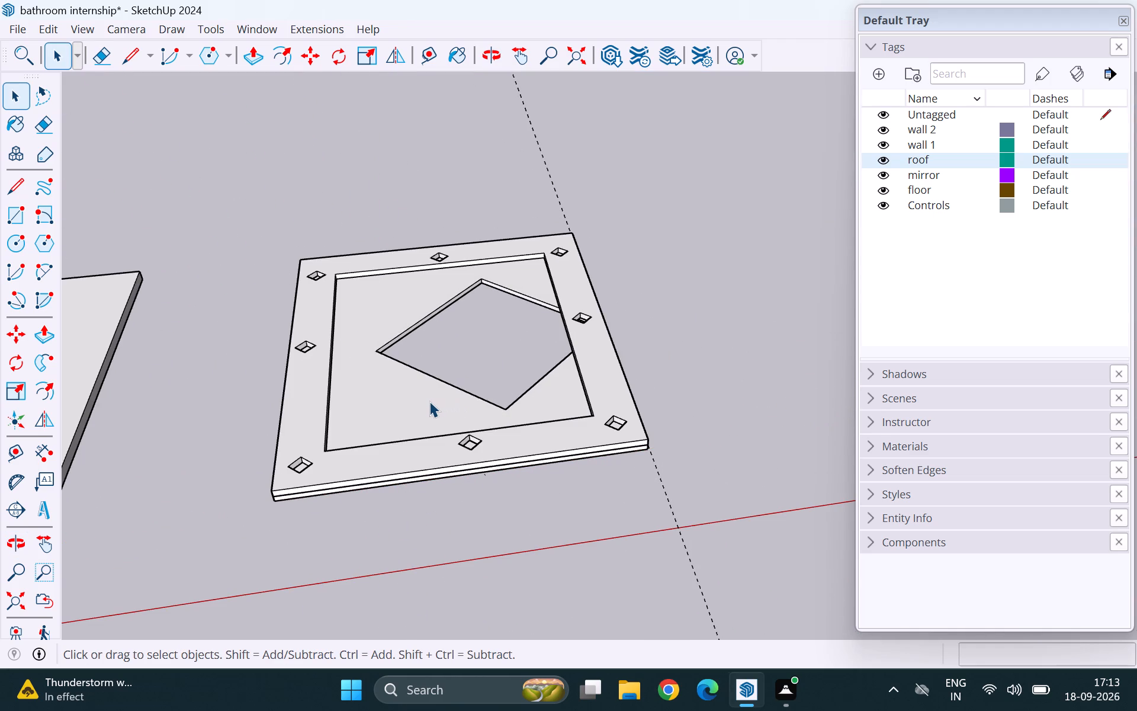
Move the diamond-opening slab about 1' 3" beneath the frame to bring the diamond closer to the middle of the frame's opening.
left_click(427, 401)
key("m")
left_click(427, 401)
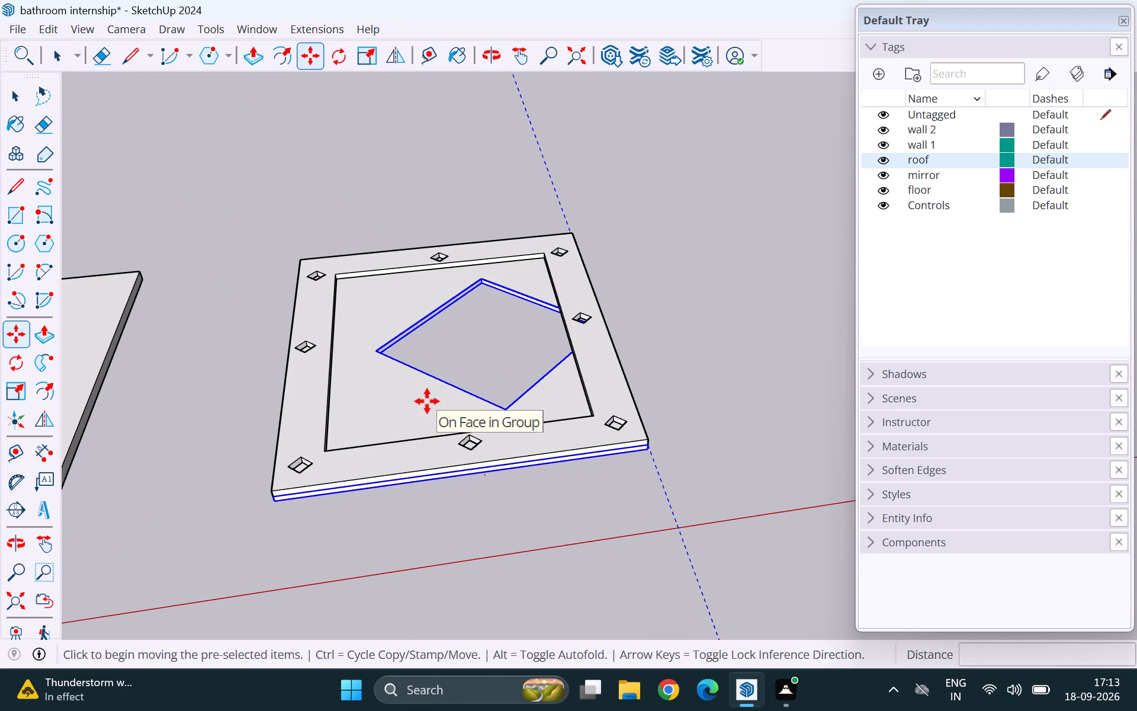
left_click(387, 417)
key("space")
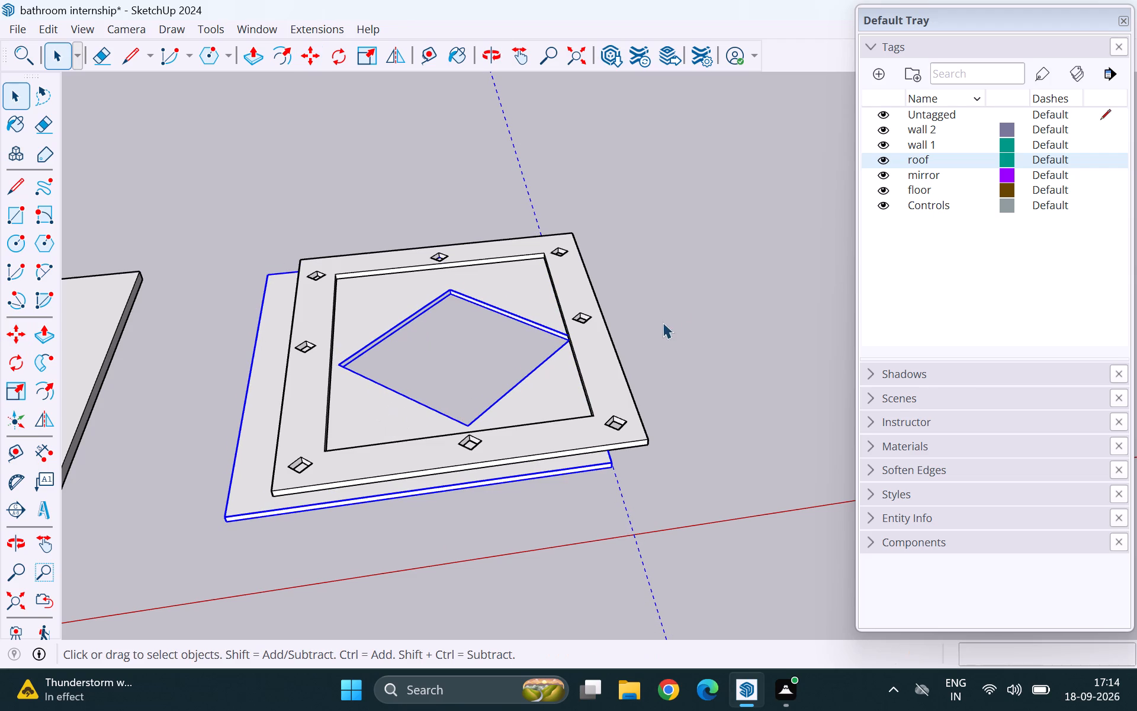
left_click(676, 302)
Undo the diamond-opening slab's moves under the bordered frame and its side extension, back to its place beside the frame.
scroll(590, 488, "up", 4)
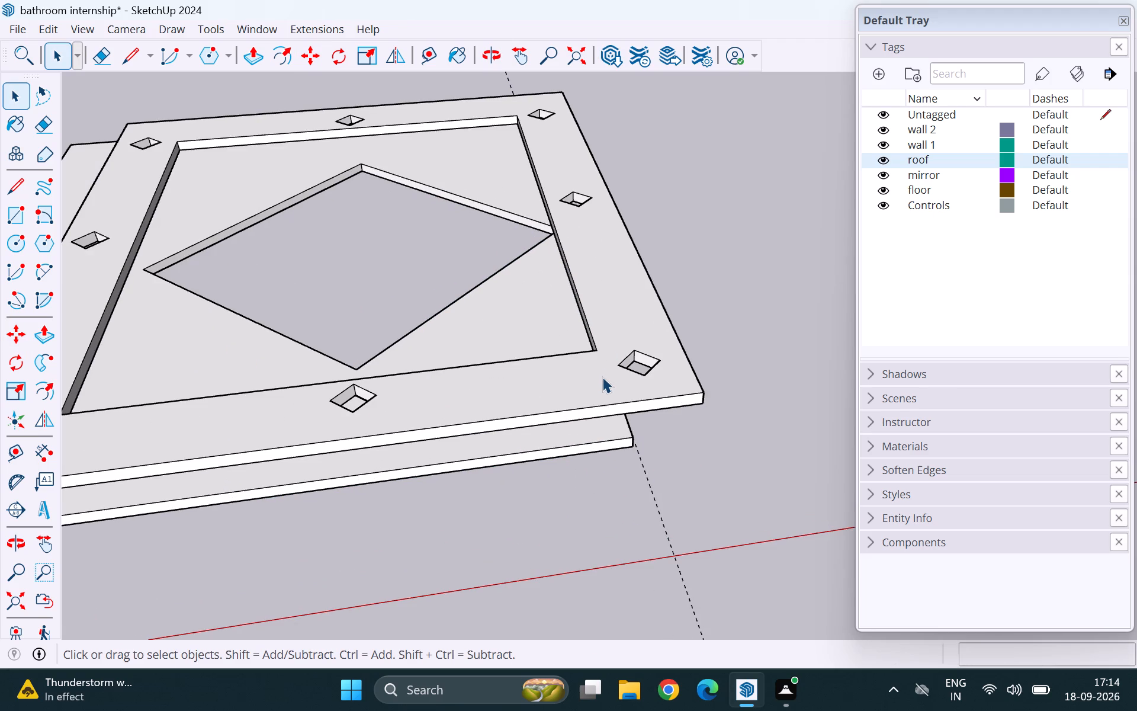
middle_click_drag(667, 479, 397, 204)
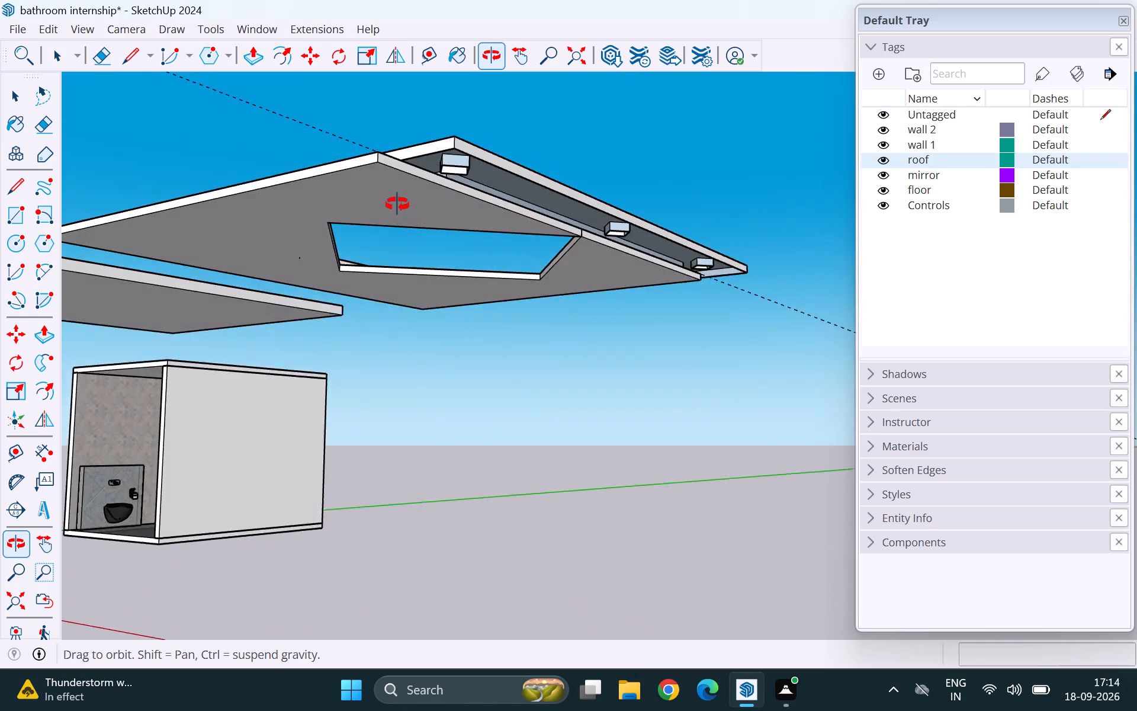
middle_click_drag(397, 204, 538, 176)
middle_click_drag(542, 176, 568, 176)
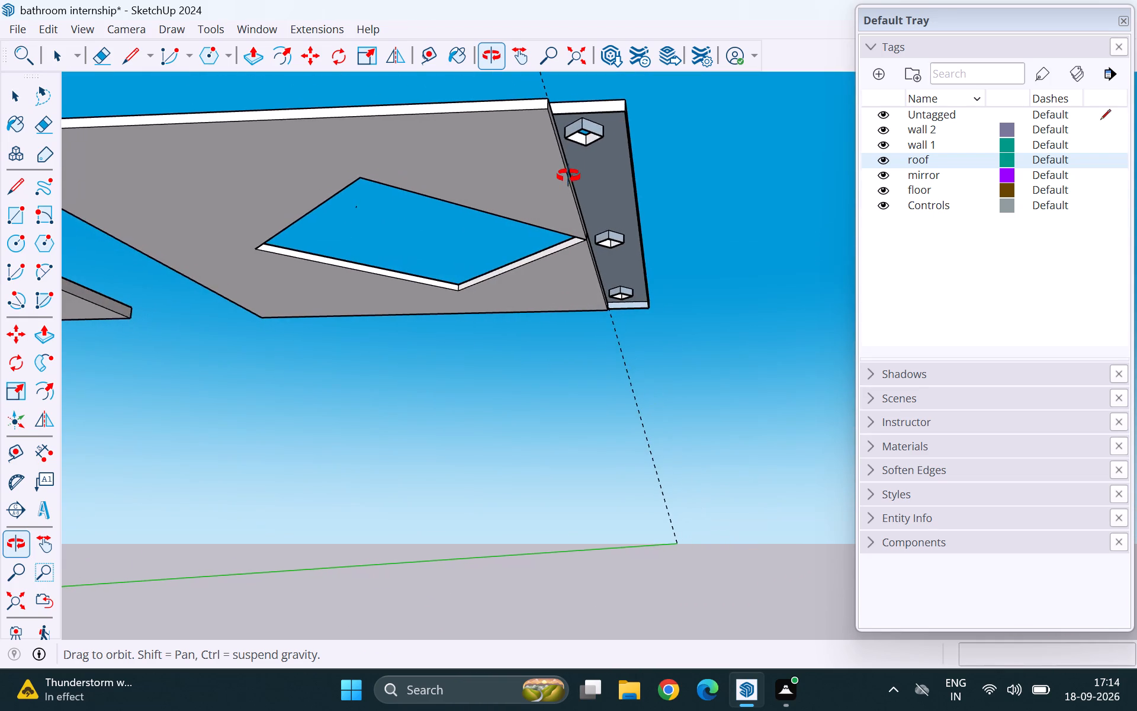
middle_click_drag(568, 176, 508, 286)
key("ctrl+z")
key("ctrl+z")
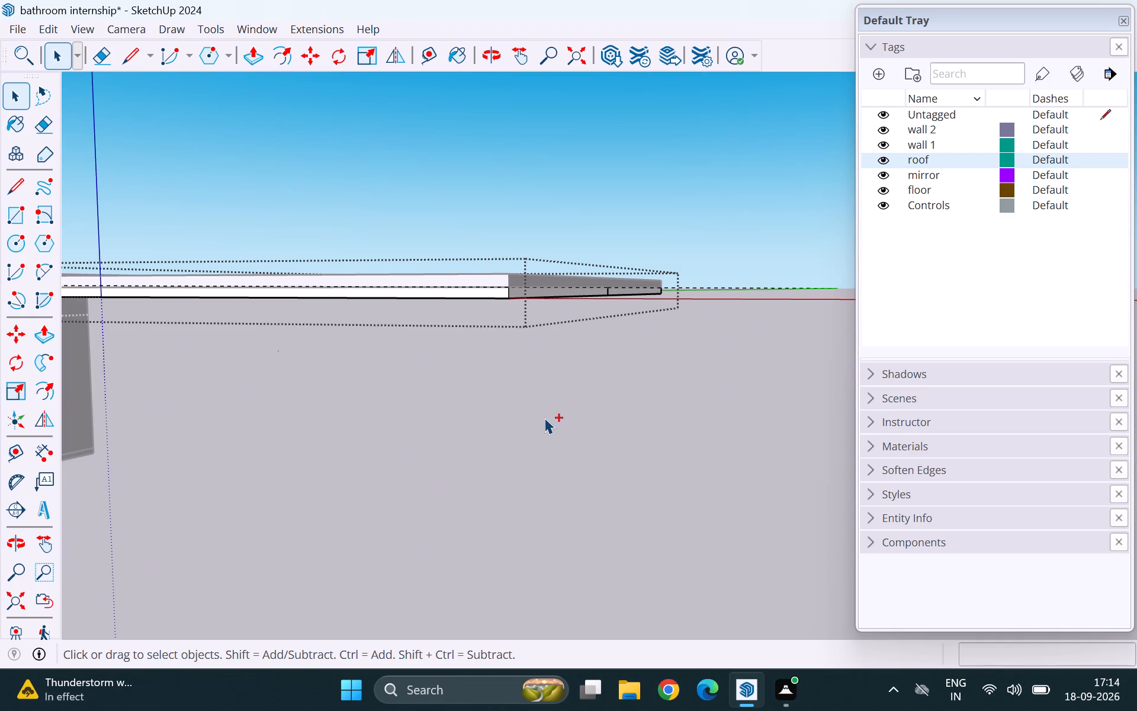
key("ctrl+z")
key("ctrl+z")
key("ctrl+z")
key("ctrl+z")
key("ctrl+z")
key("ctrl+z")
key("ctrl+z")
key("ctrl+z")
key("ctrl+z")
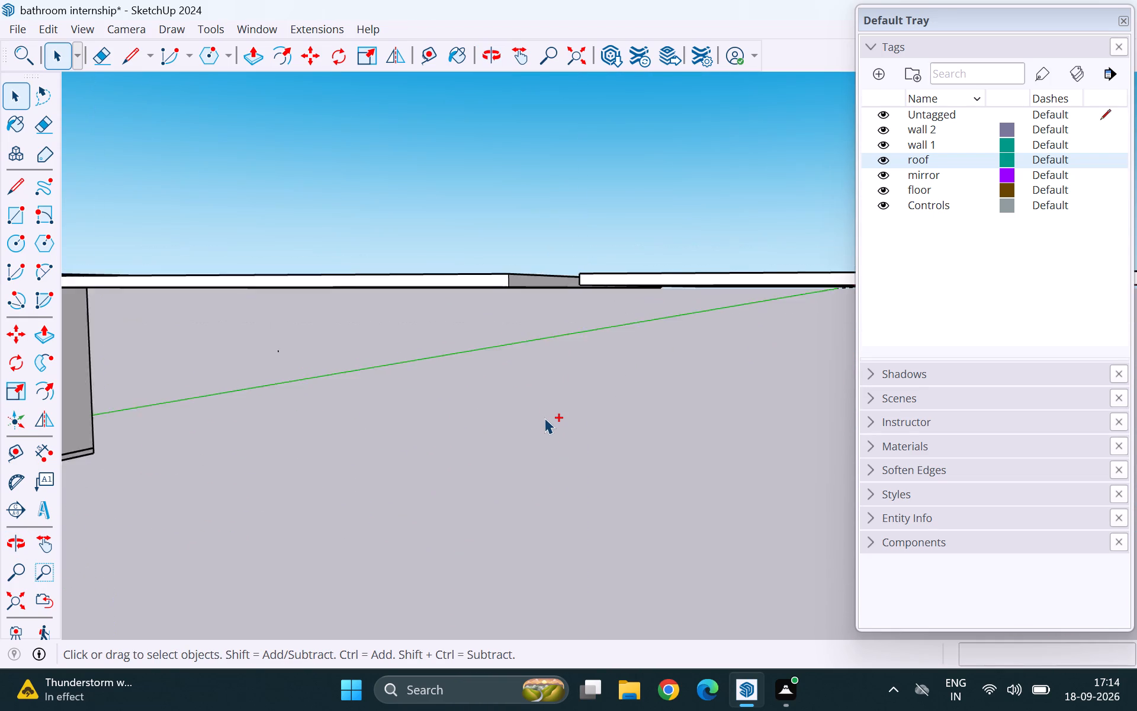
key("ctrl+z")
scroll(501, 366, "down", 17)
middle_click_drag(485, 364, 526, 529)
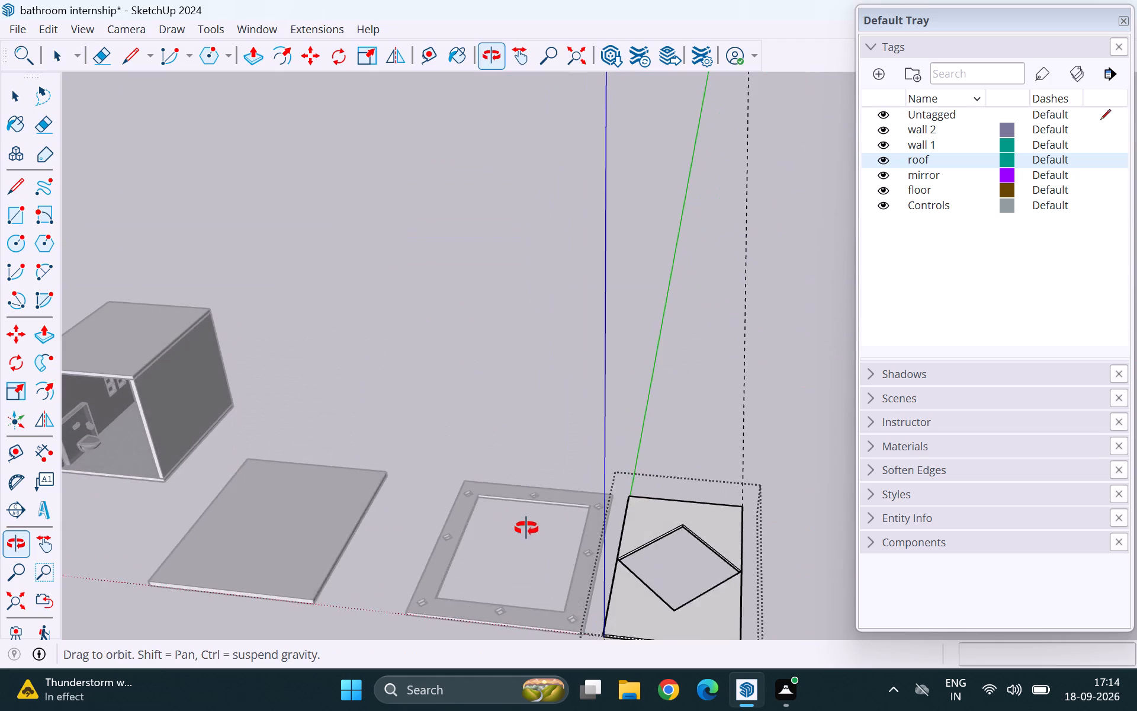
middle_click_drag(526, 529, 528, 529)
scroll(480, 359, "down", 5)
Undo the frame's sideways move, the diamond opening and the third slab's narrowing, back to the plain wide slab, and close its group.
key("ctrl+z")
key("ctrl+z")
key("ctrl+z")
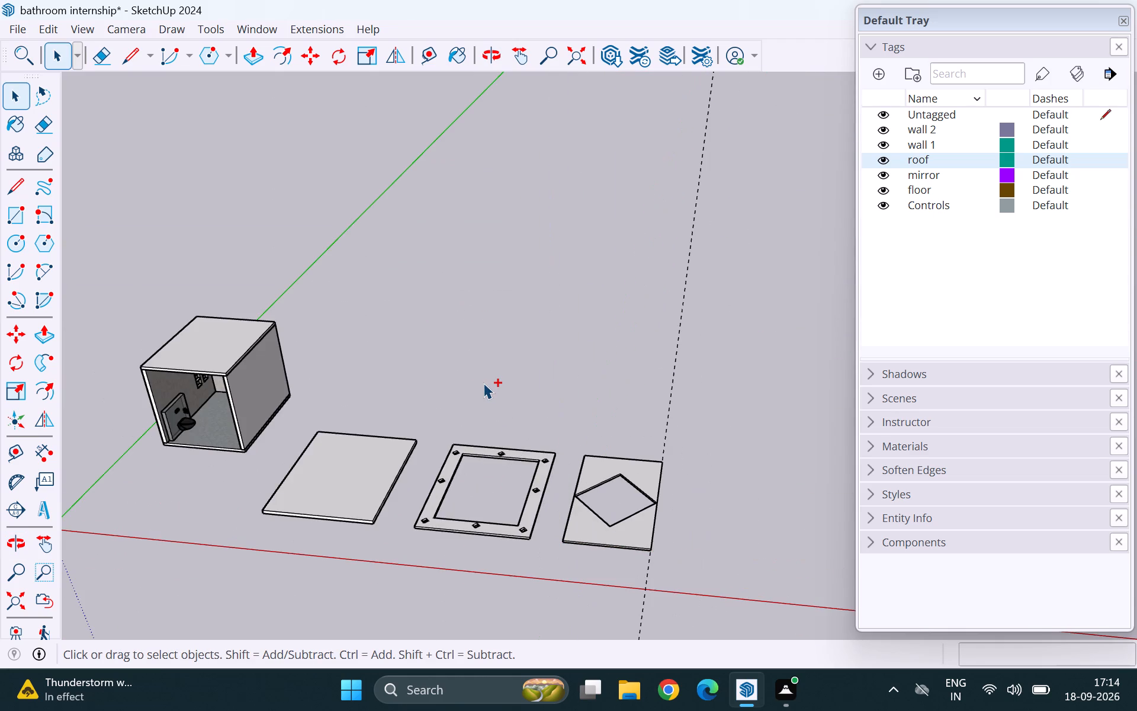
key("ctrl+z")
key("ctrl+z")
key("ctrl+z")
key("ctrl+z")
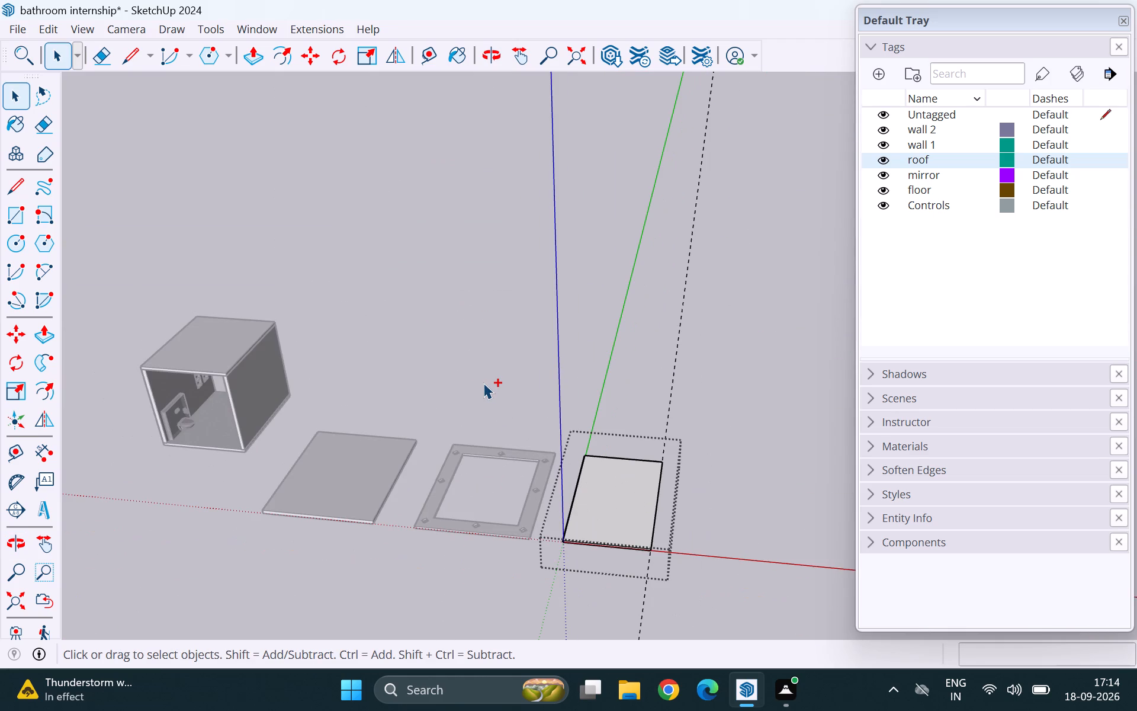
key("ctrl+z")
key("space")
left_click(475, 351)
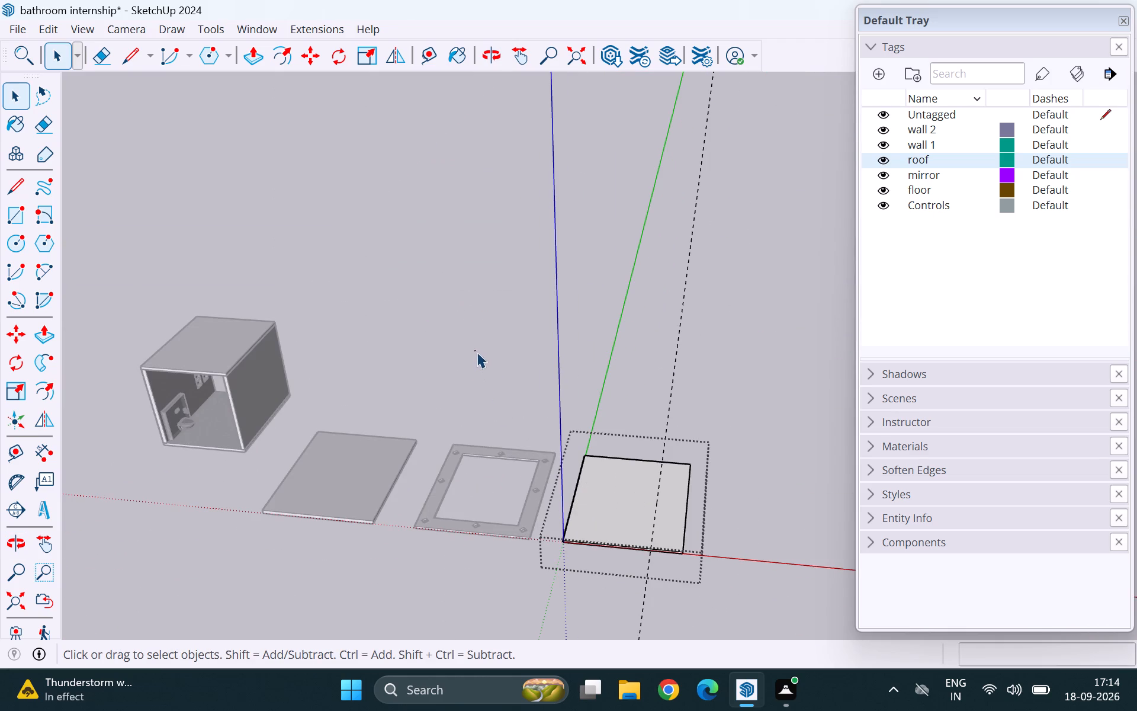
scroll(438, 319, "down", 4)
middle_click_drag(508, 477, 607, 518)
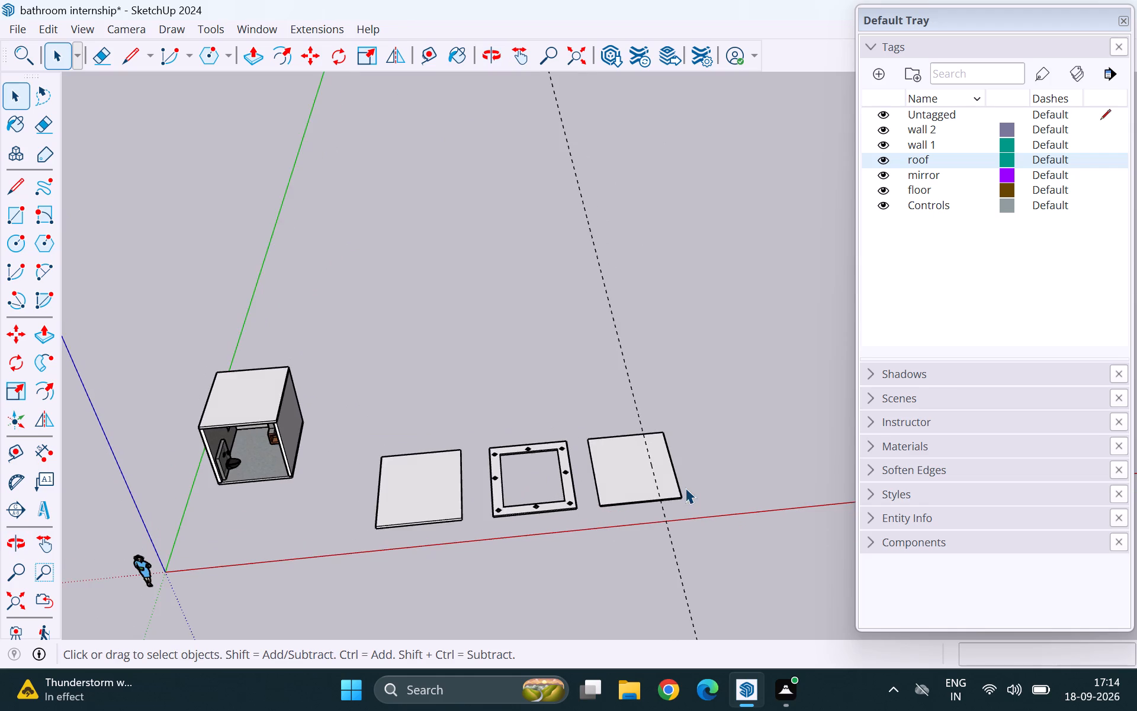
scroll(685, 488, "up", 9)
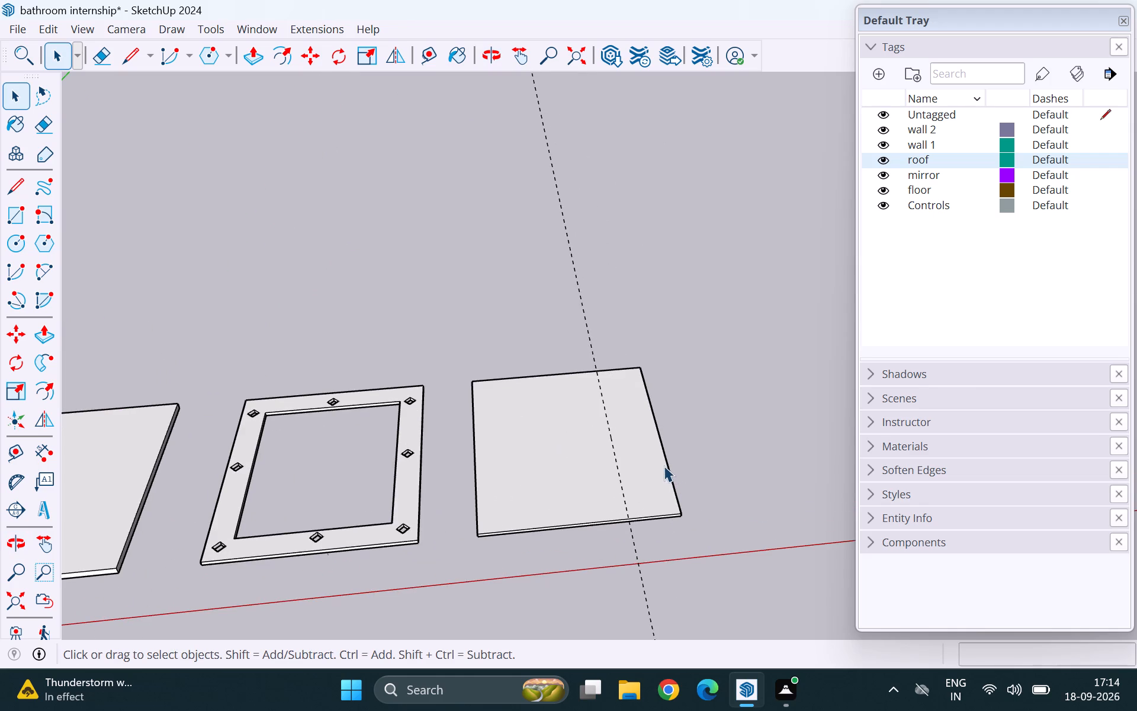
Delete all guides in the model, including the dashed guide line crossing the plain wide slab.
scroll(637, 461, "up", 5)
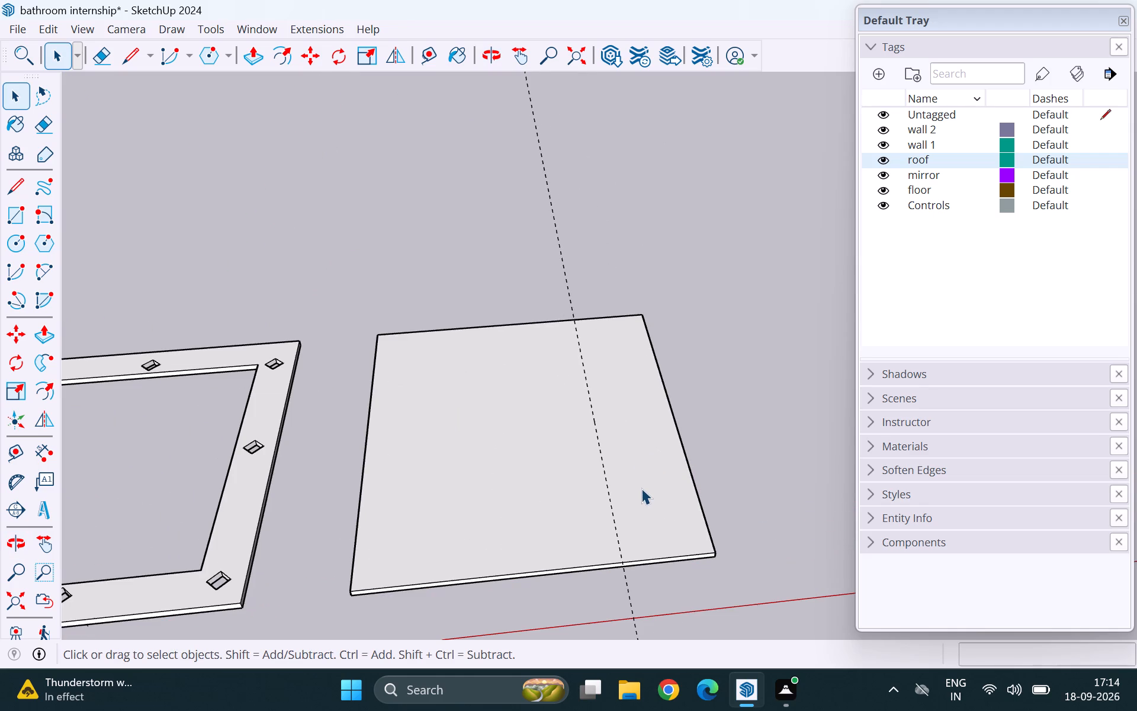
key("e")
left_click_drag(629, 475, 569, 494)
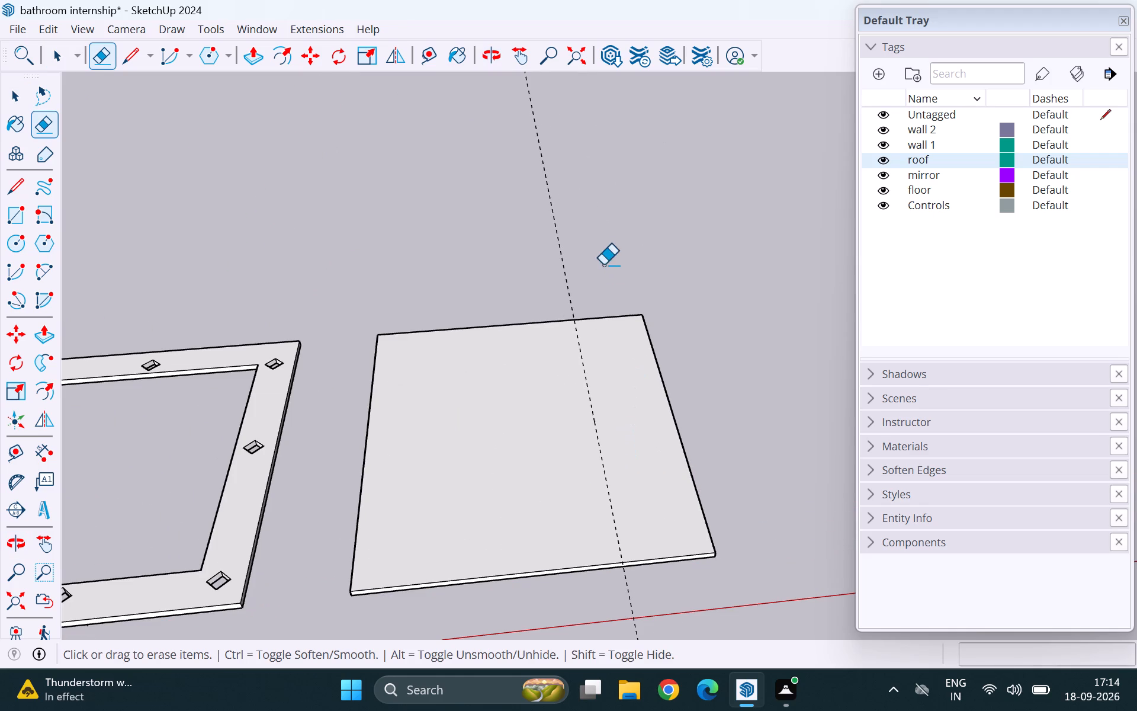
left_click_drag(601, 261, 521, 287)
key("space")
scroll(458, 332, "down", 4)
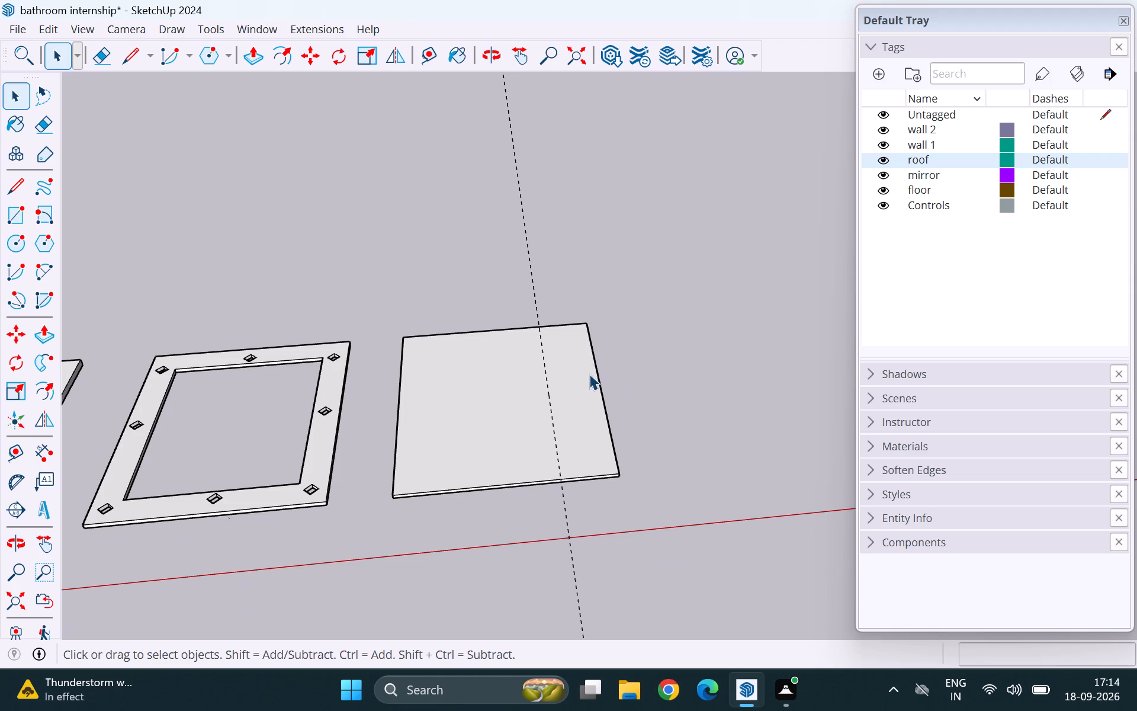
left_click(46, 22)
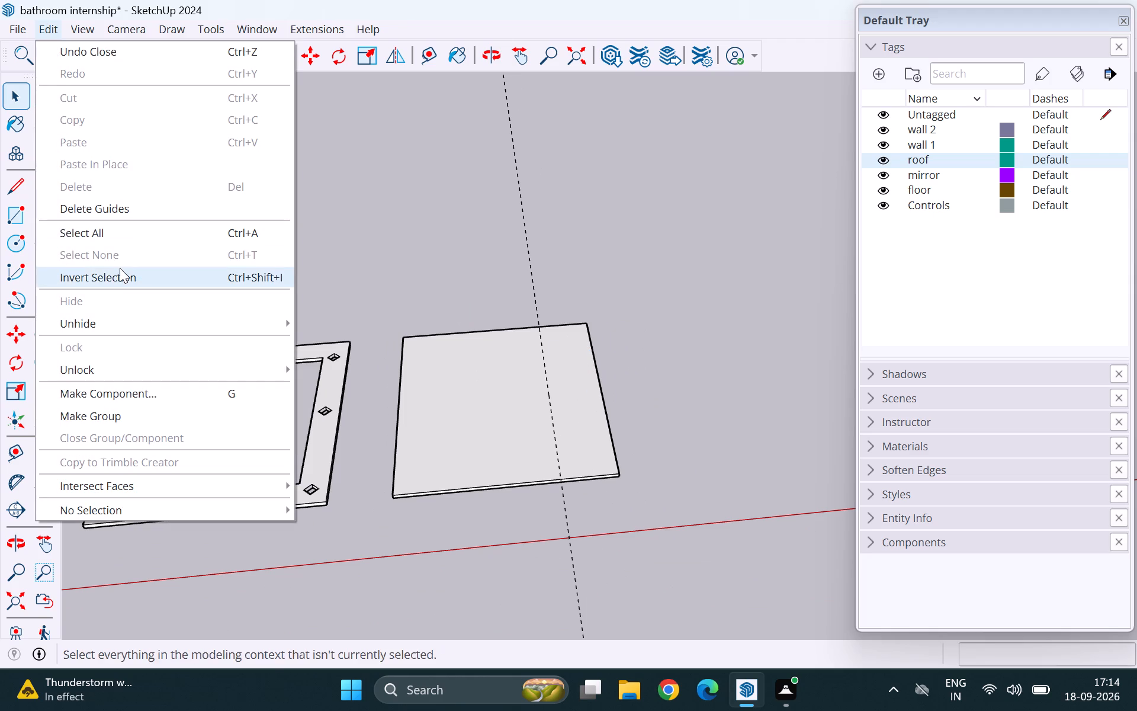
left_click(109, 208)
scroll(429, 334, "down", 2)
middle_click_drag(465, 382, 456, 450)
scroll(456, 450, "up", 1)
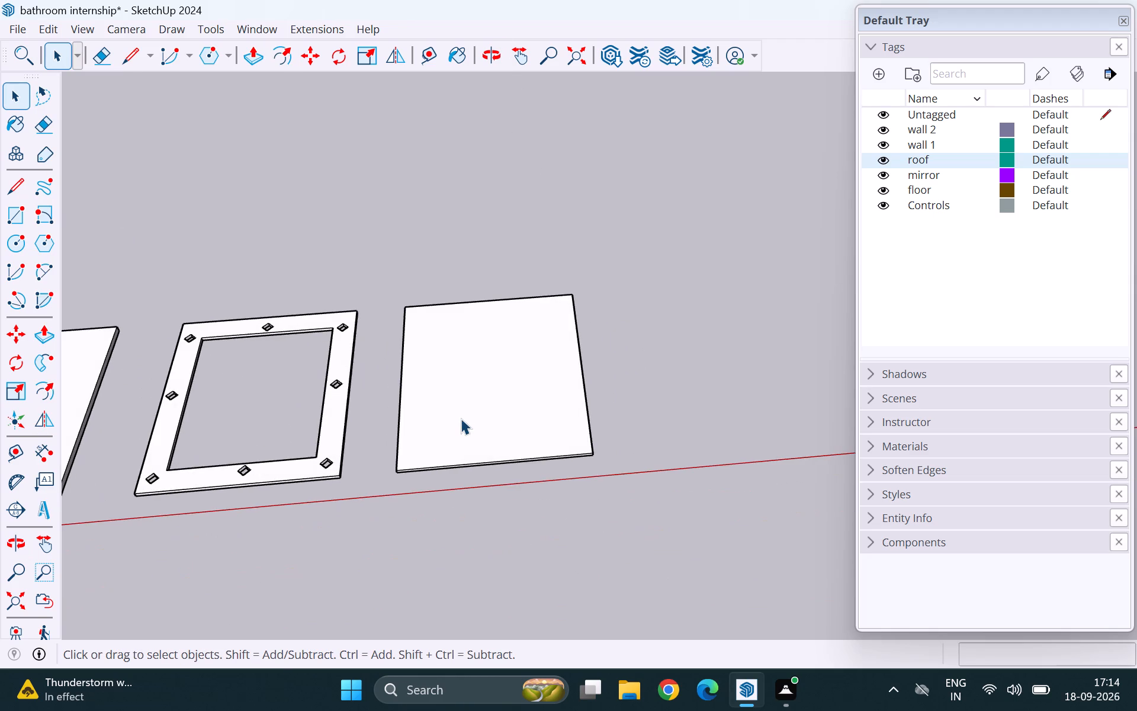
Open the plain wide slab's group and try to draw a 4-sided polygon centred on its top face.
double_click(461, 412)
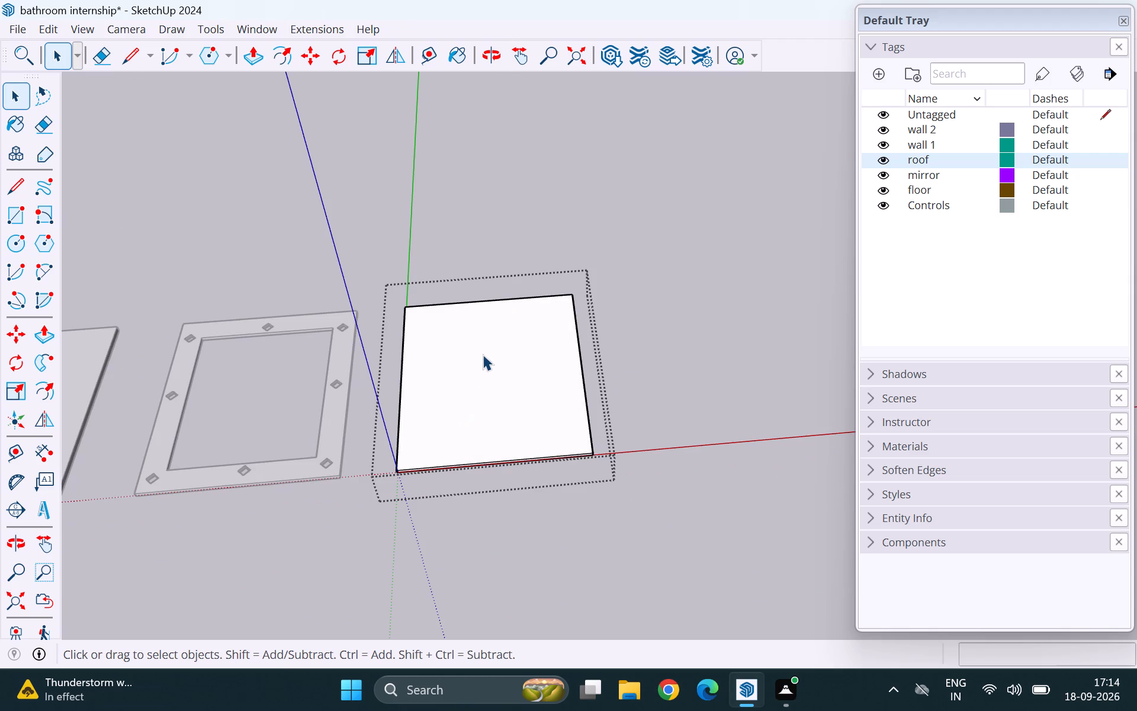
key("c")
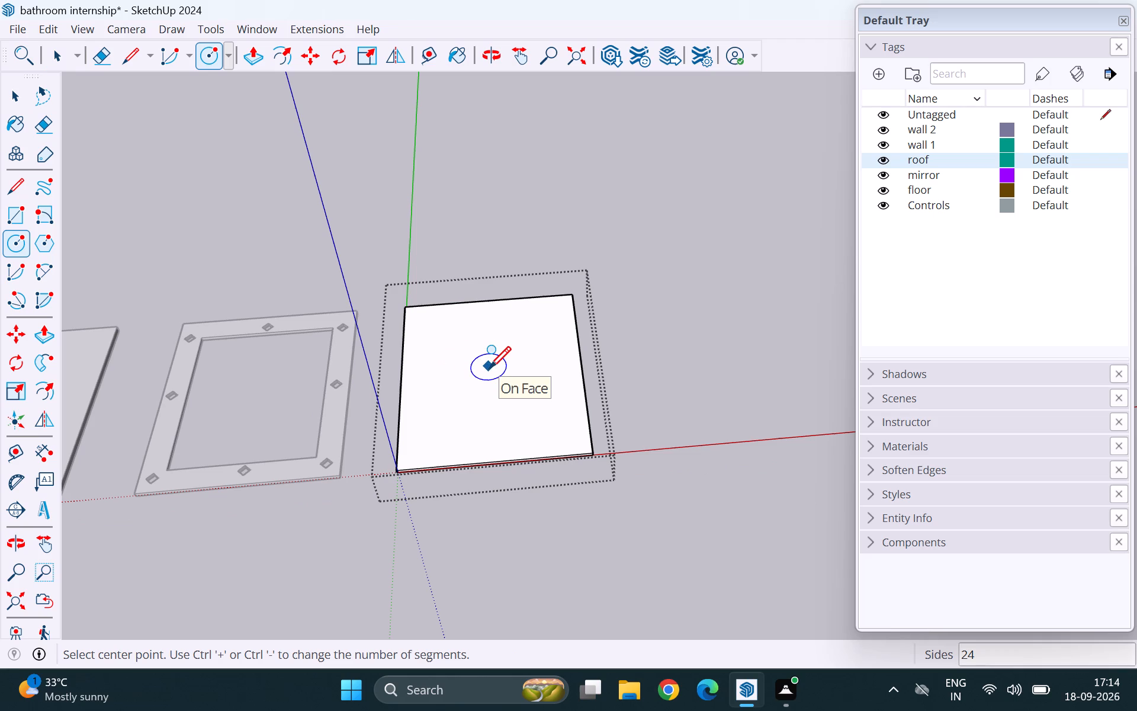
left_click(46, 252)
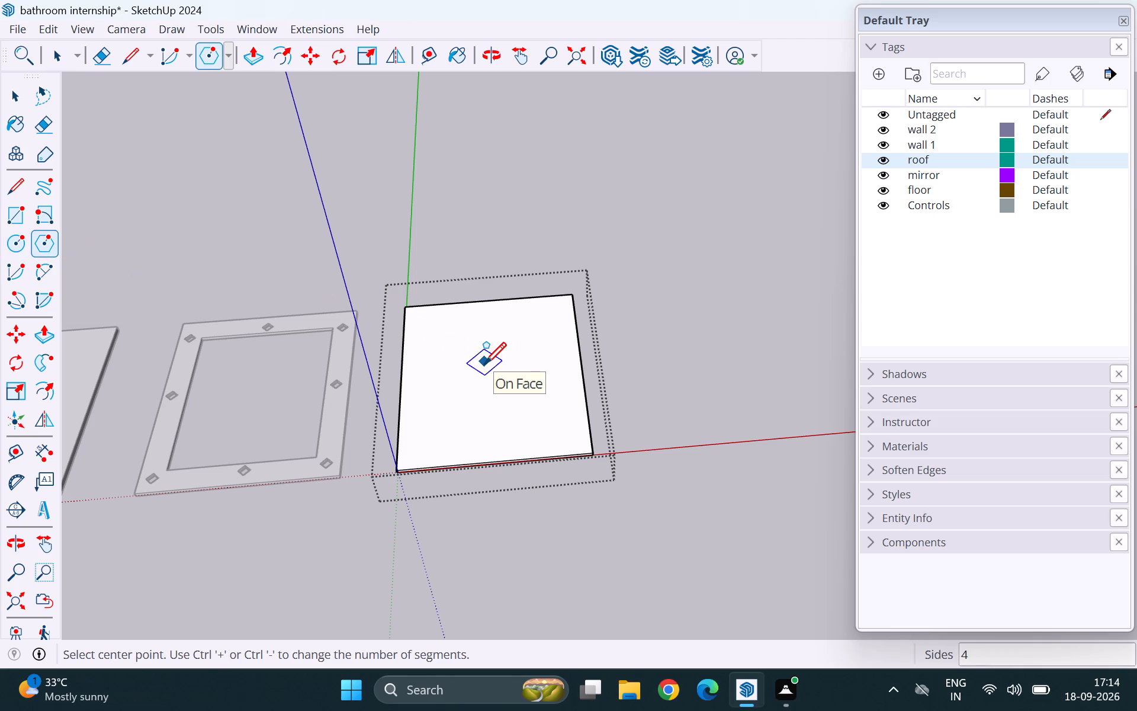
left_click(484, 363)
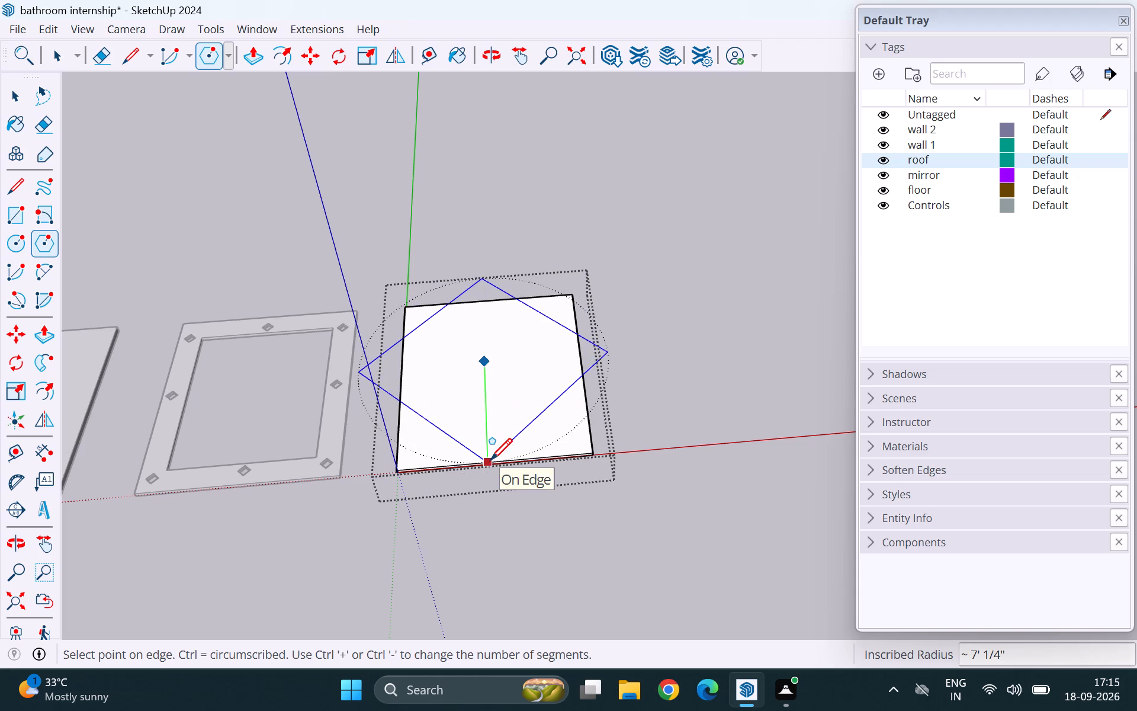
key("Escape")
scroll(503, 464, "down", 3)
scroll(525, 397, "up", 3)
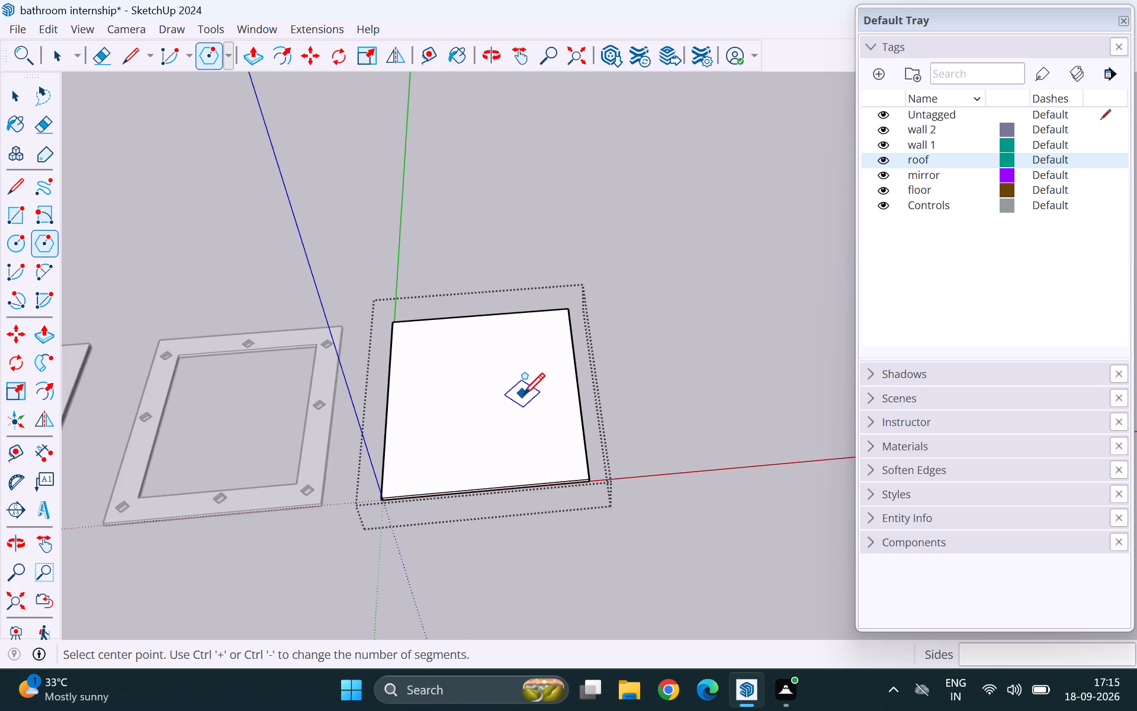
Draw two connected lines on the panel from its upper-left corner to an interior point and back to the left edge.
scroll(523, 393, "up", 3)
key("space")
type("l")
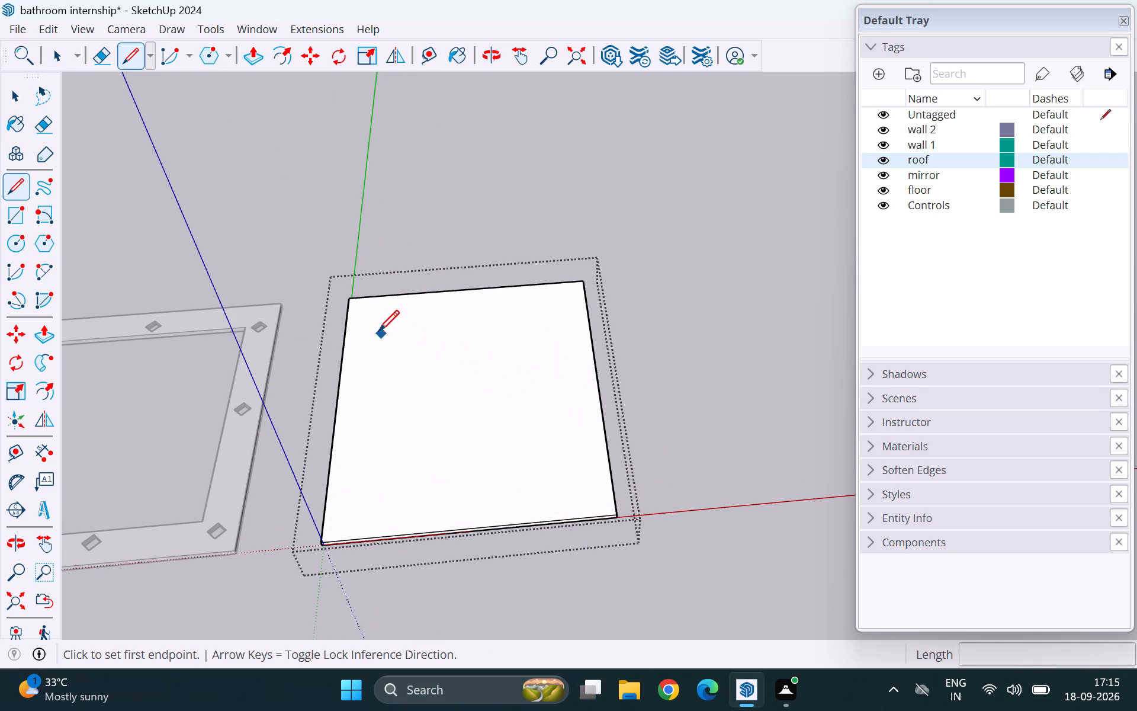
left_click(349, 297)
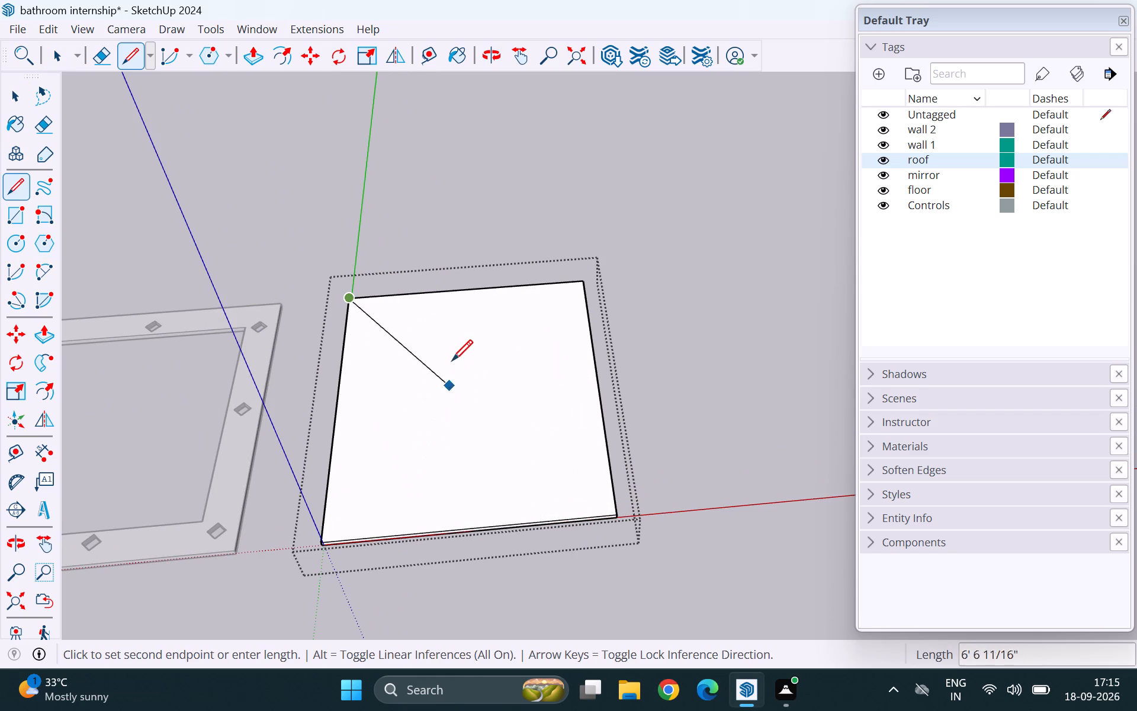
left_click(468, 351)
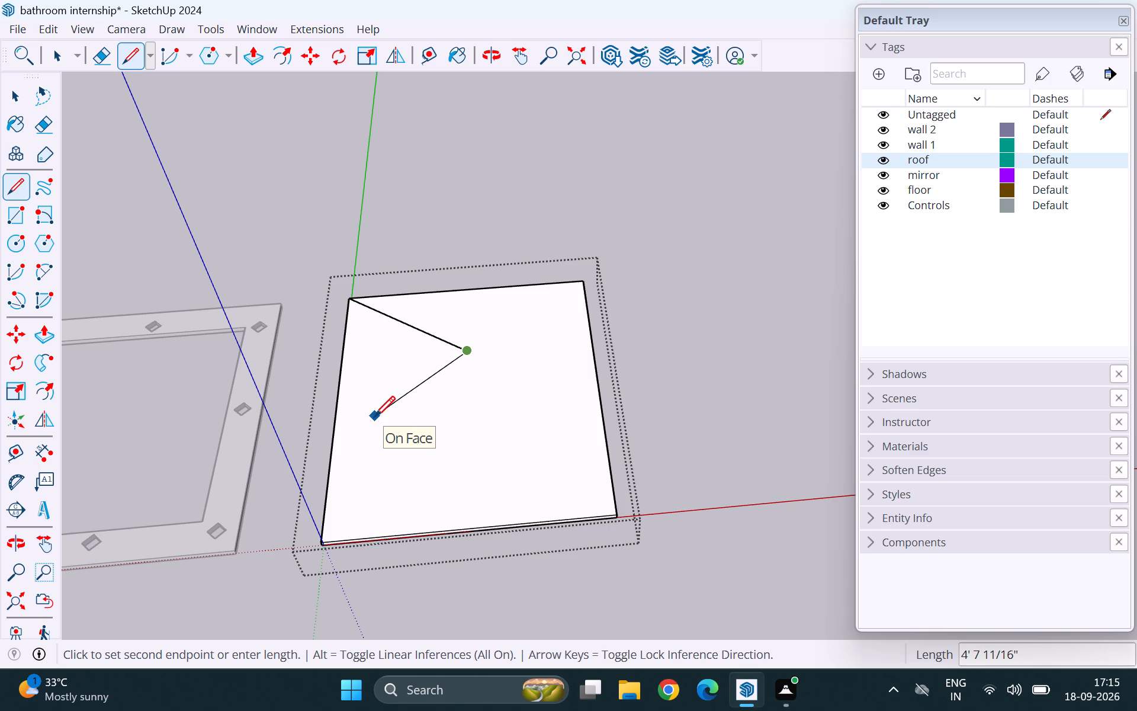
left_click(330, 441)
key("space")
Offset the two connected lines outward by about 11" to form a parallel V-shaped band.
scroll(393, 377, "up", 4)
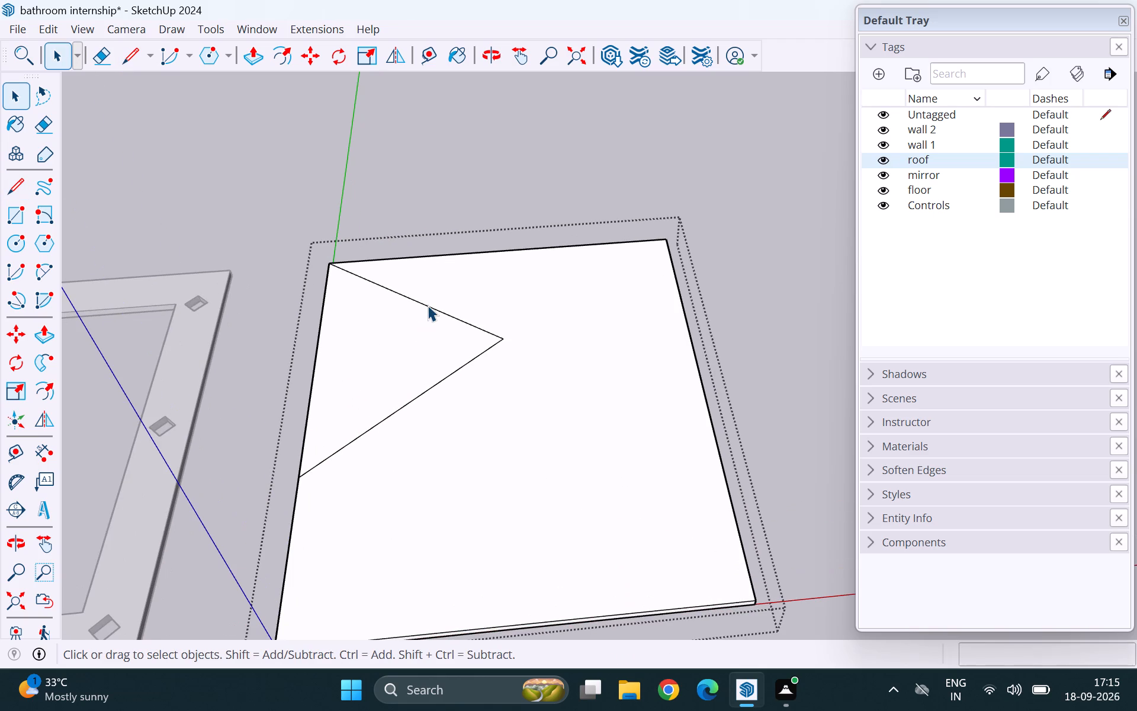
left_click(428, 305)
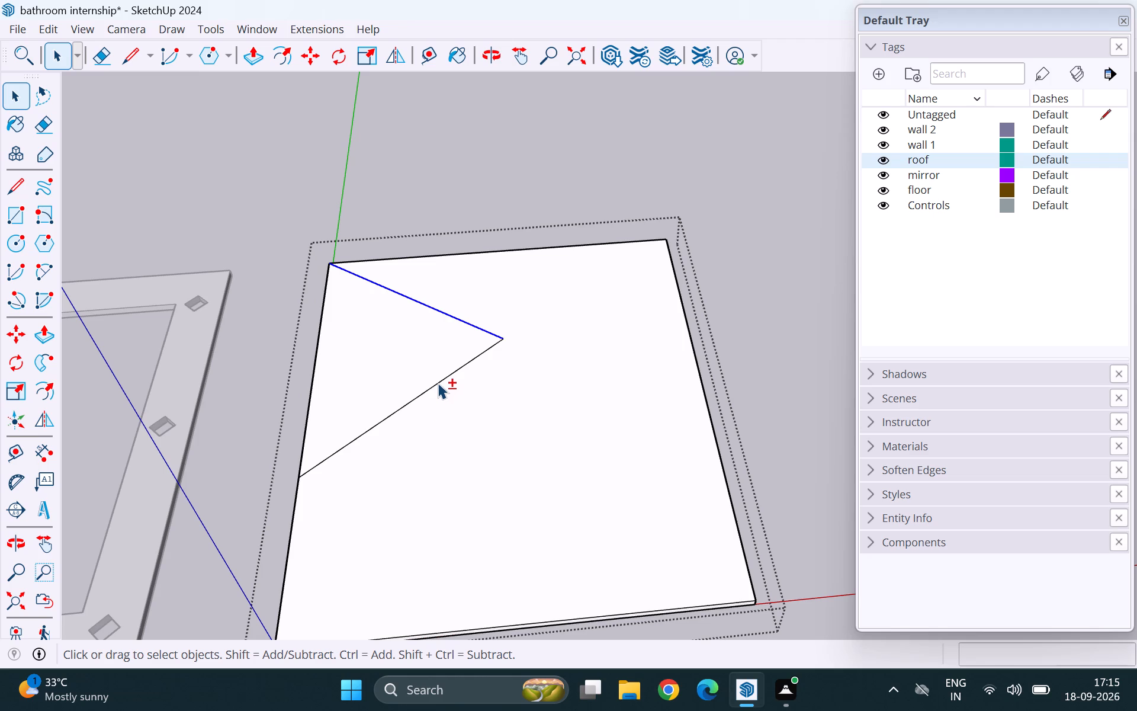
left_click(438, 383, "shift")
key("f")
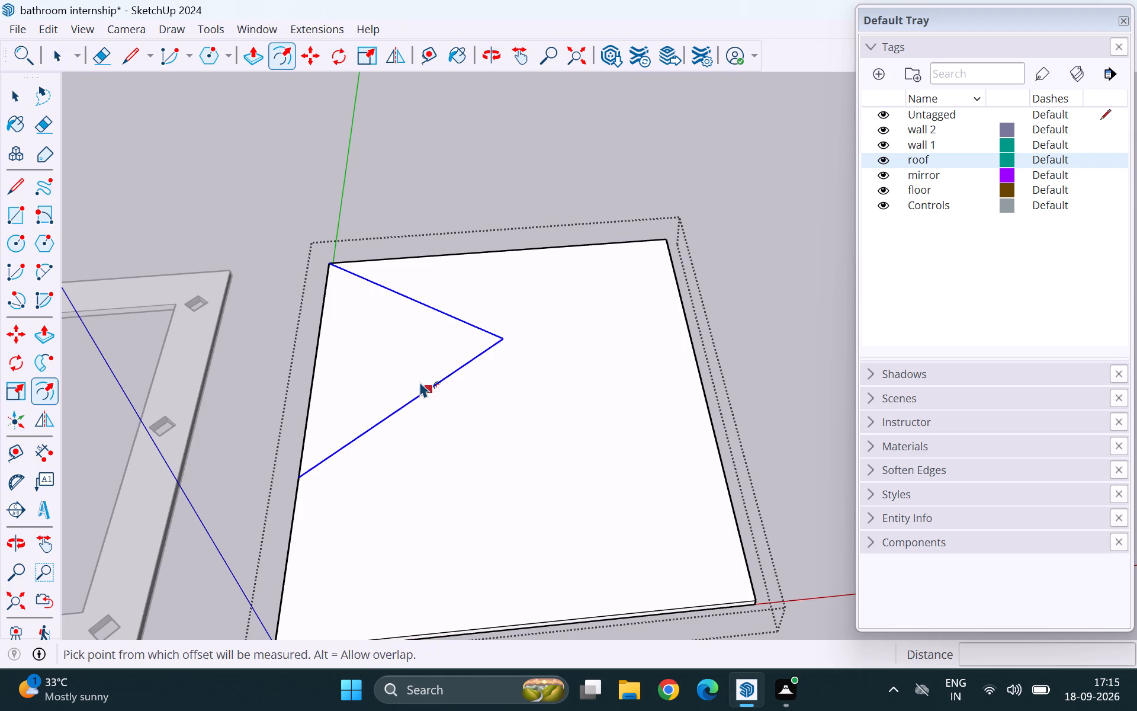
left_click(420, 383)
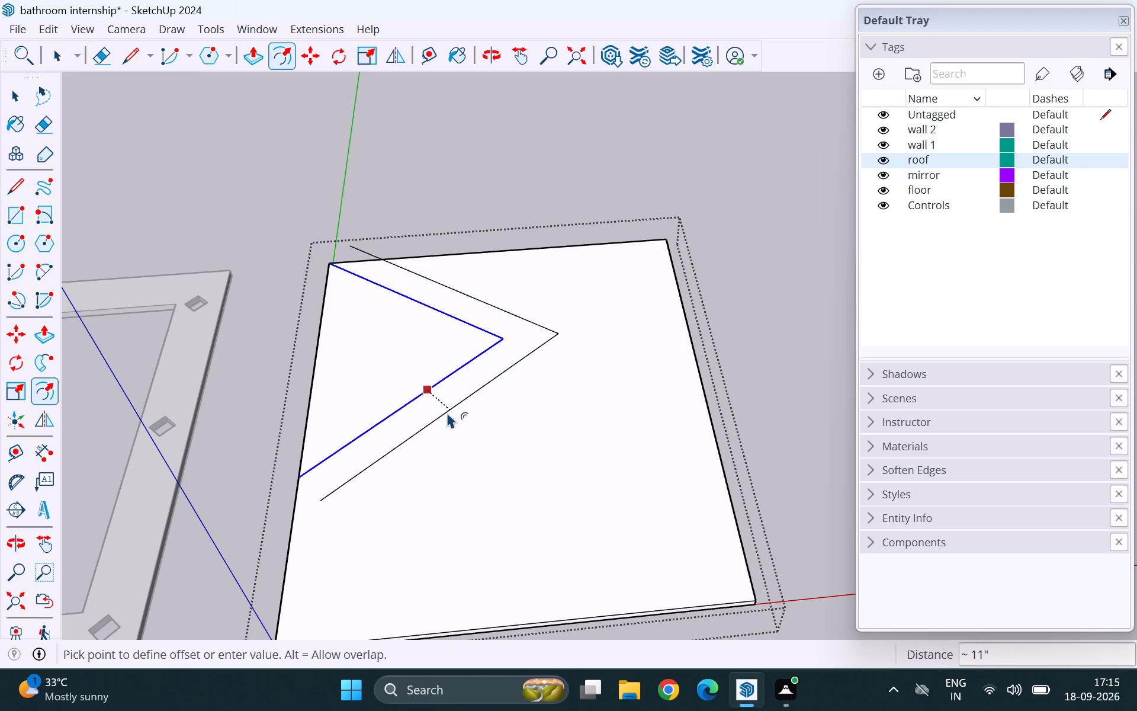
left_click(447, 412)
Erase the offset line's overhang past the panel's upper edge and extend its lower end to the left edge.
scroll(391, 313, "up", 3)
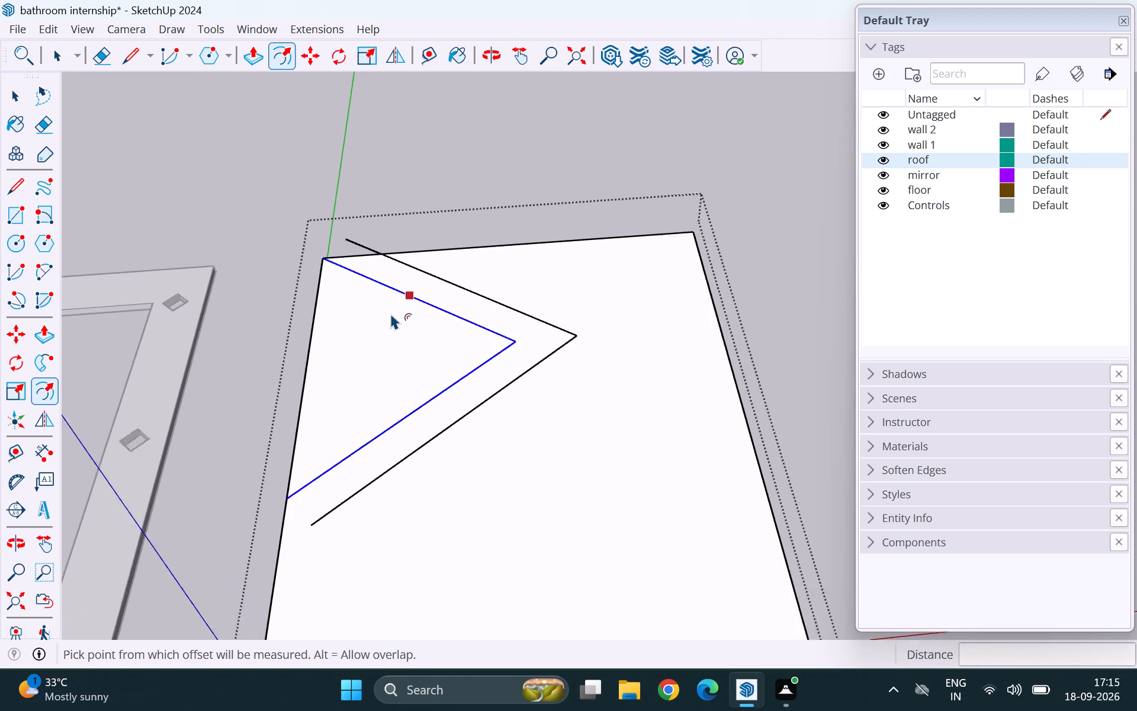
key("e")
left_click_drag(378, 229, 345, 238)
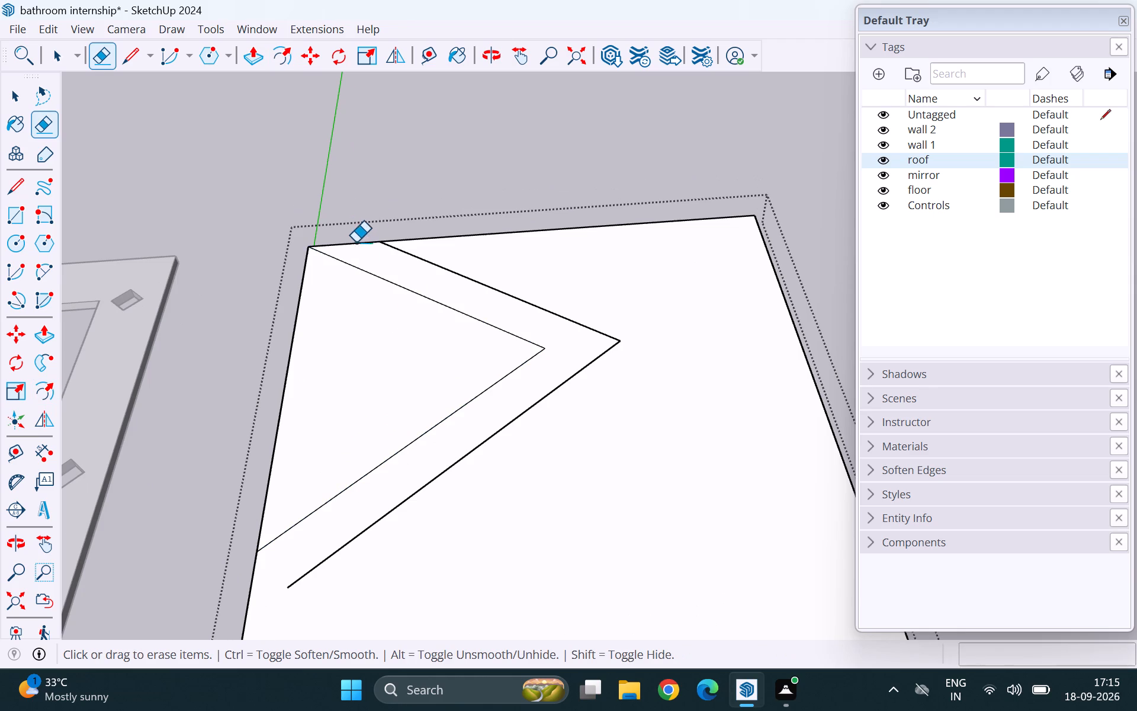
scroll(438, 270, "down", 3)
scroll(372, 507, "up", 4)
key("l")
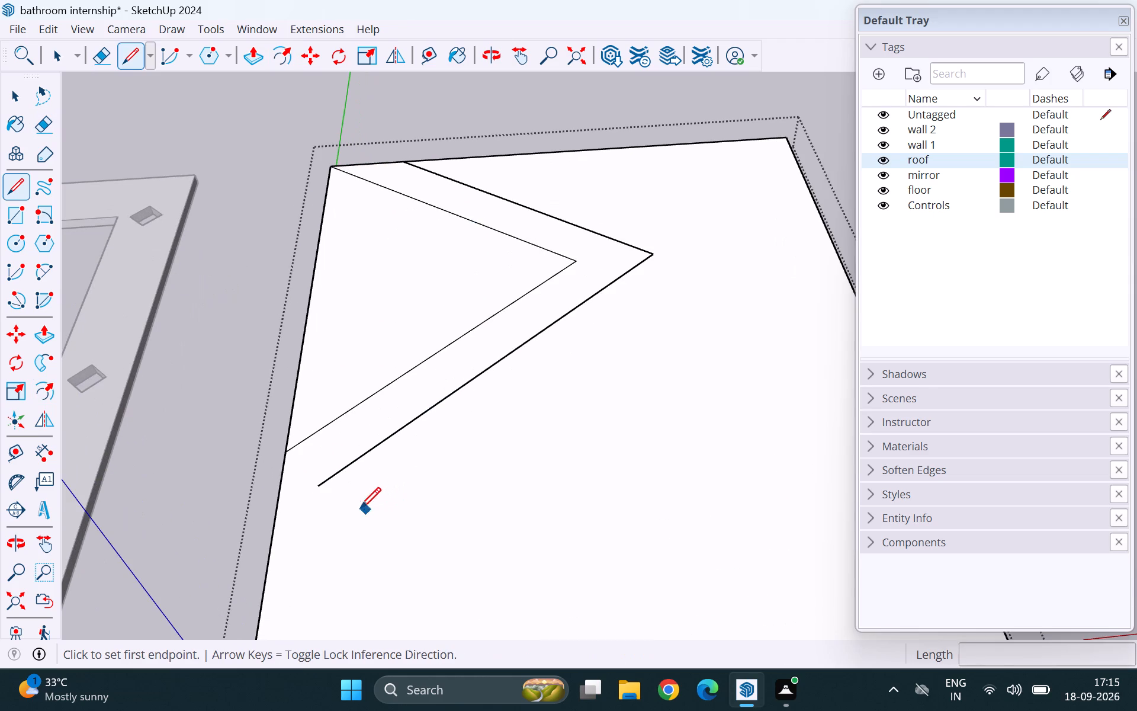
left_click(320, 482)
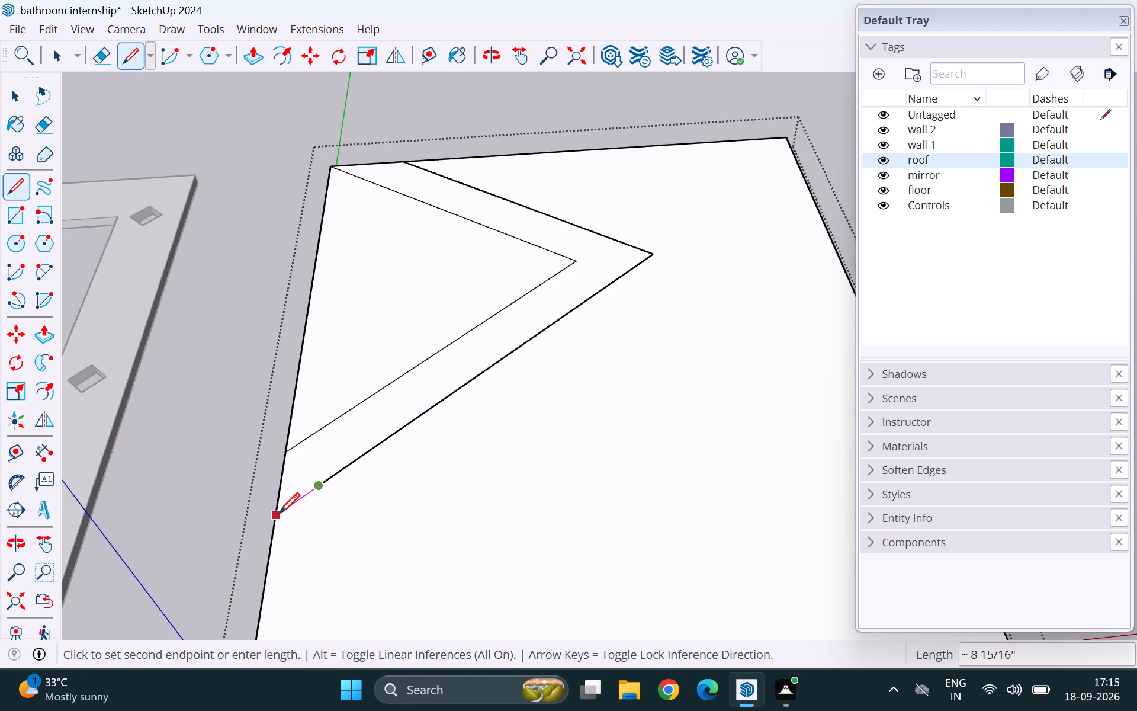
left_click(279, 513)
key("space")
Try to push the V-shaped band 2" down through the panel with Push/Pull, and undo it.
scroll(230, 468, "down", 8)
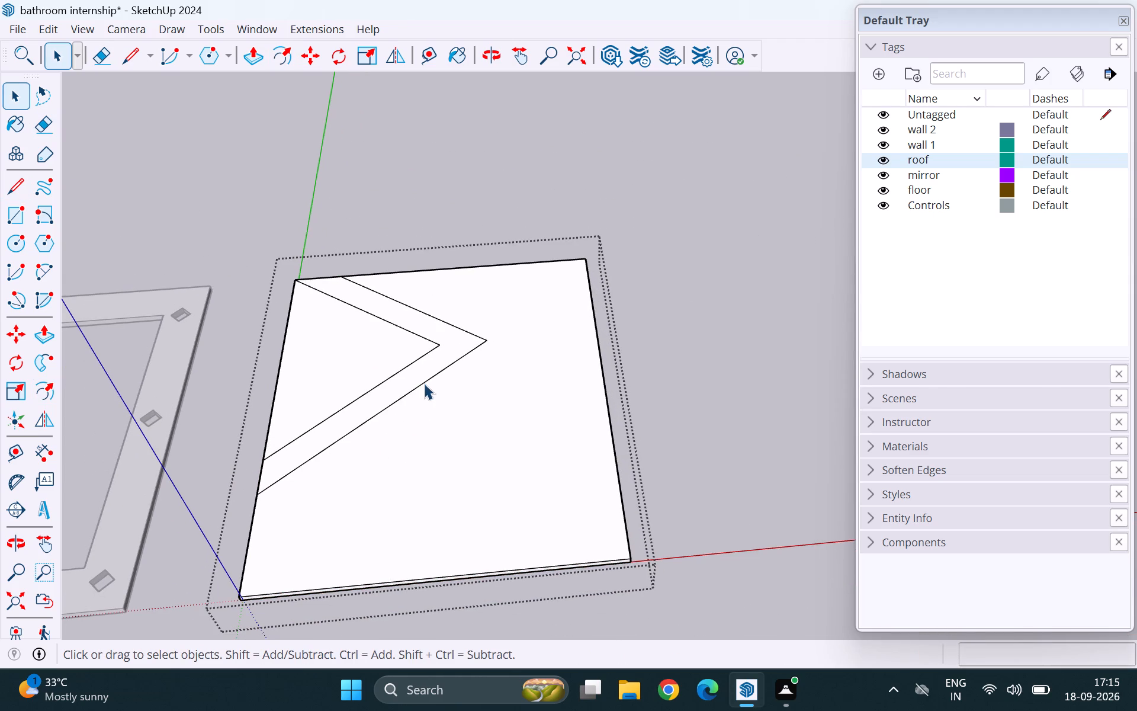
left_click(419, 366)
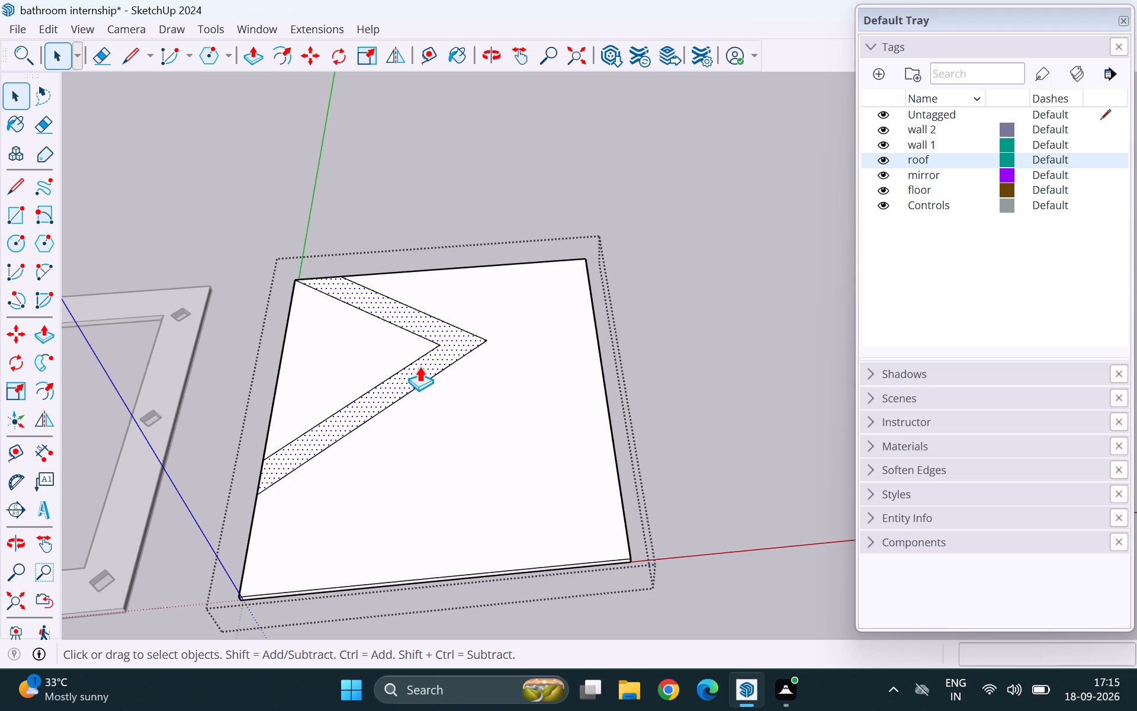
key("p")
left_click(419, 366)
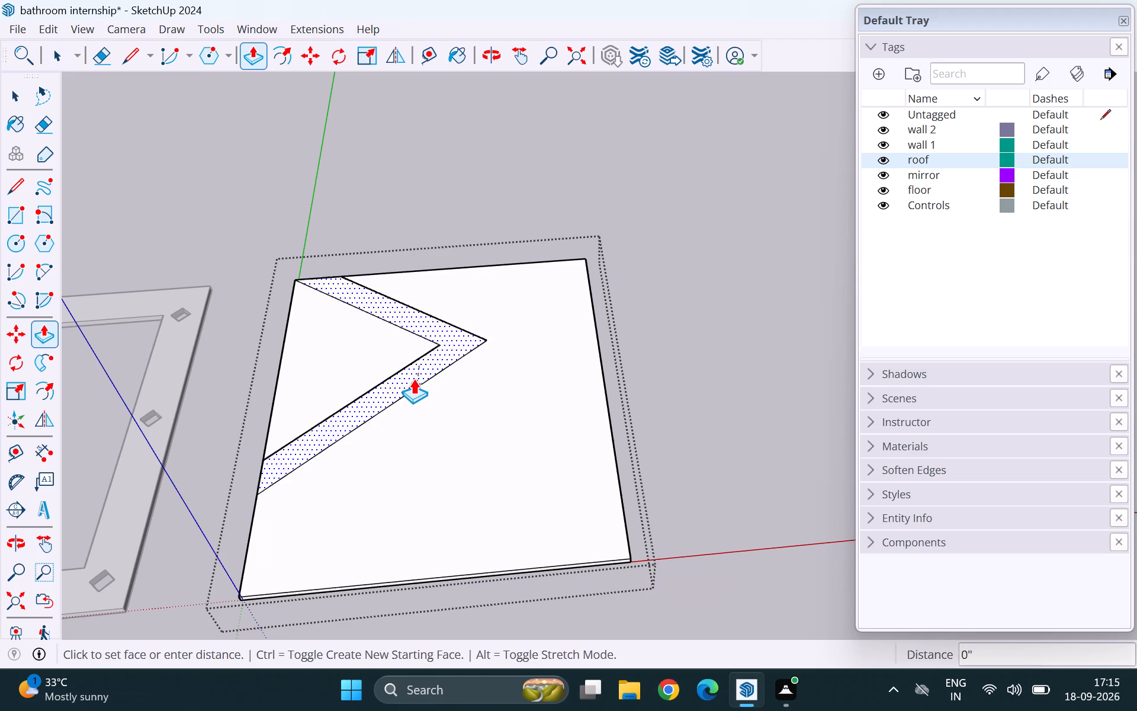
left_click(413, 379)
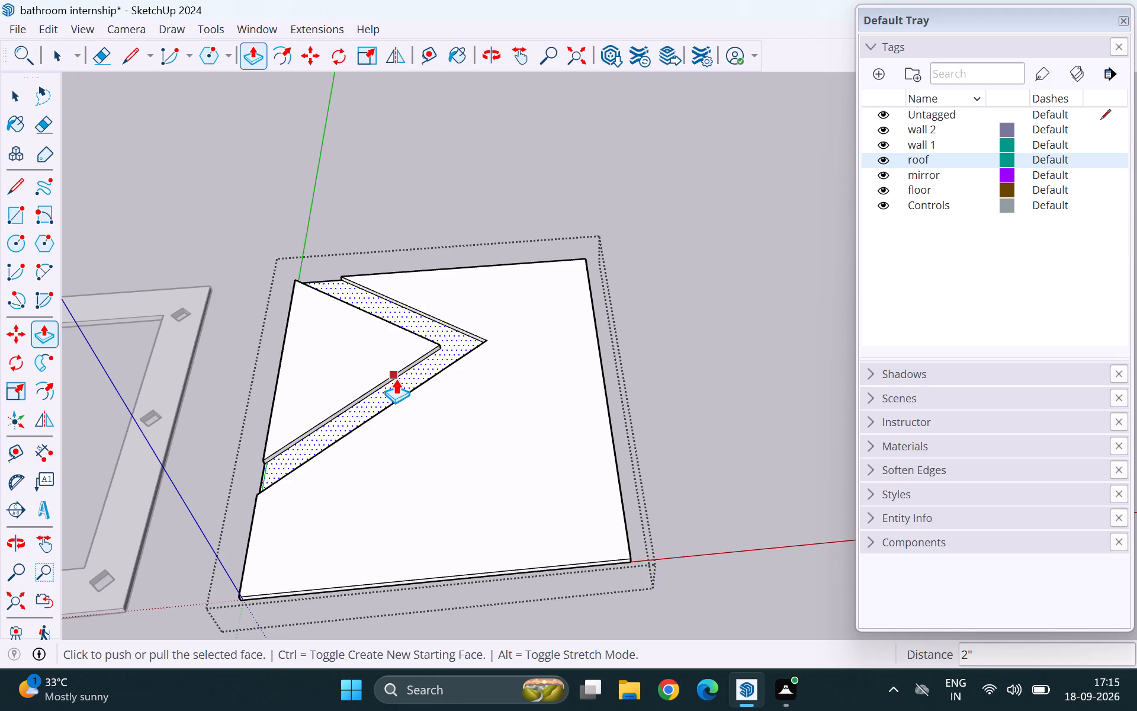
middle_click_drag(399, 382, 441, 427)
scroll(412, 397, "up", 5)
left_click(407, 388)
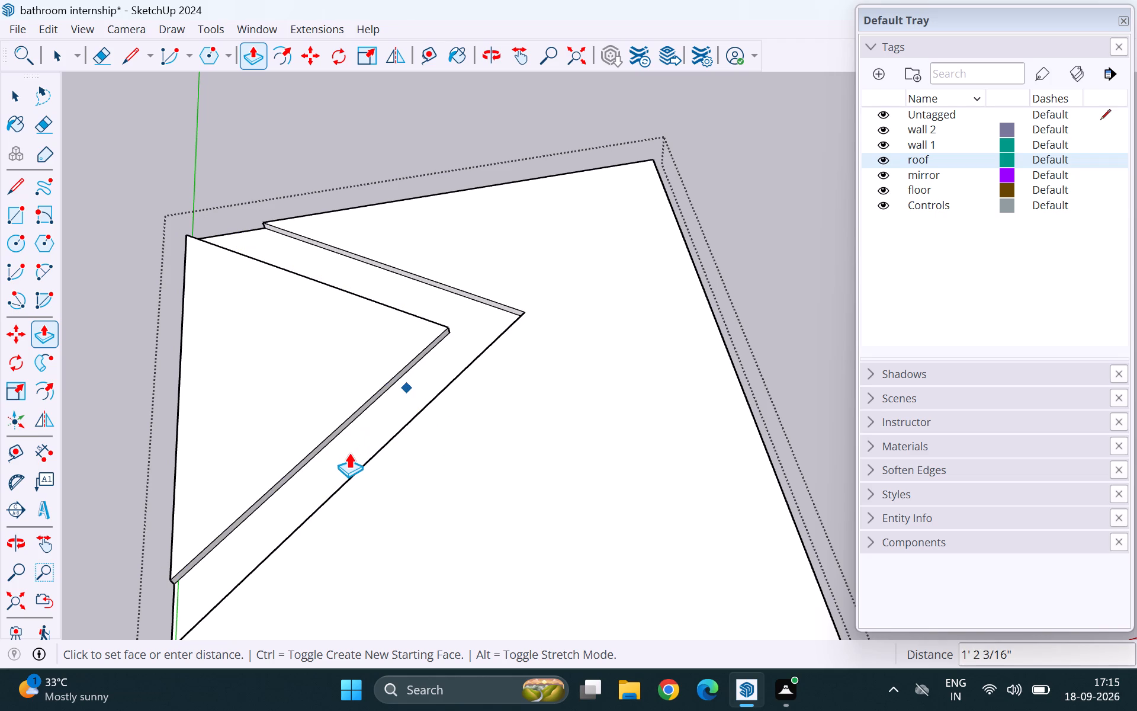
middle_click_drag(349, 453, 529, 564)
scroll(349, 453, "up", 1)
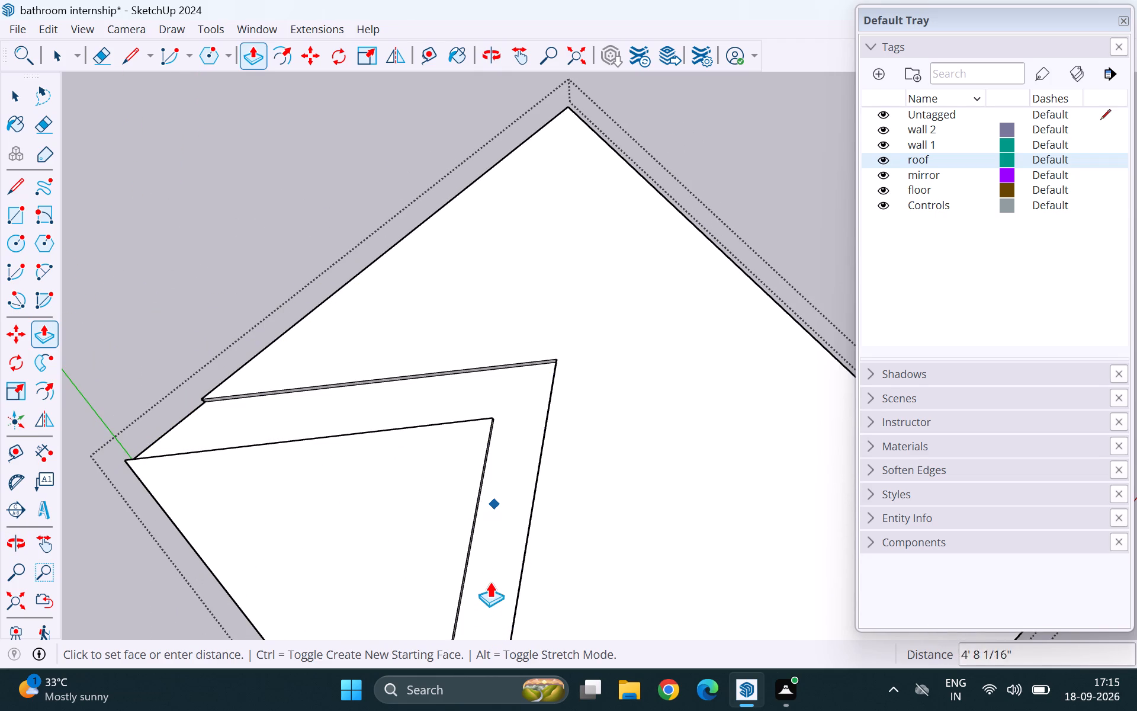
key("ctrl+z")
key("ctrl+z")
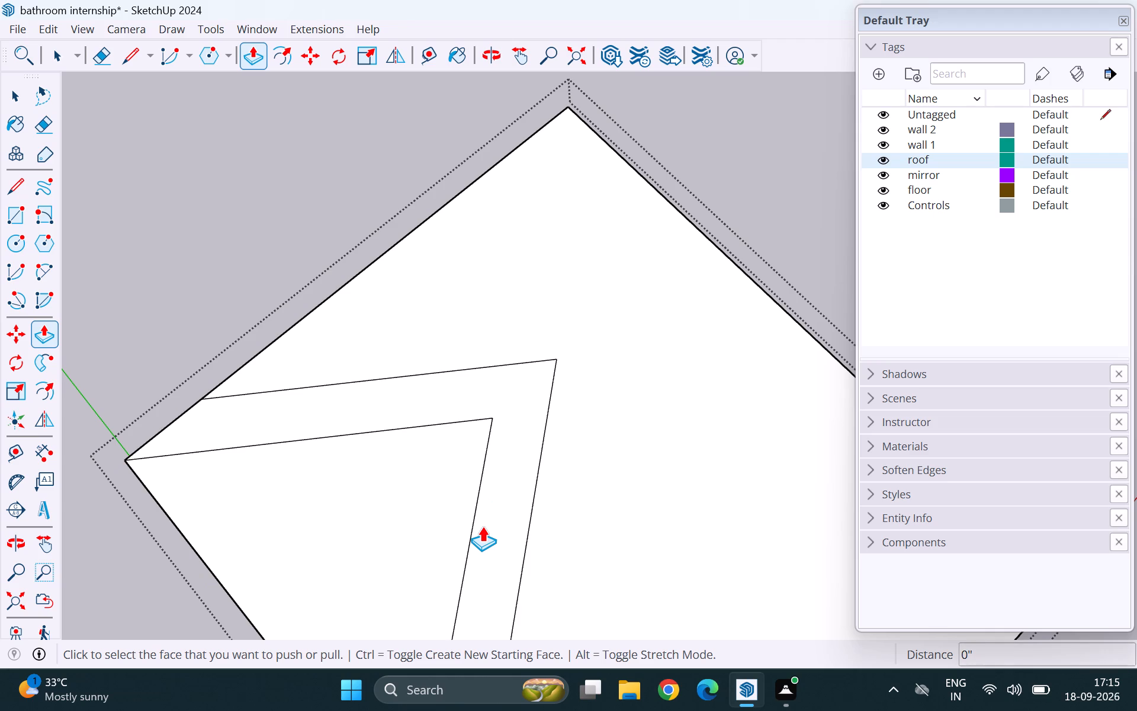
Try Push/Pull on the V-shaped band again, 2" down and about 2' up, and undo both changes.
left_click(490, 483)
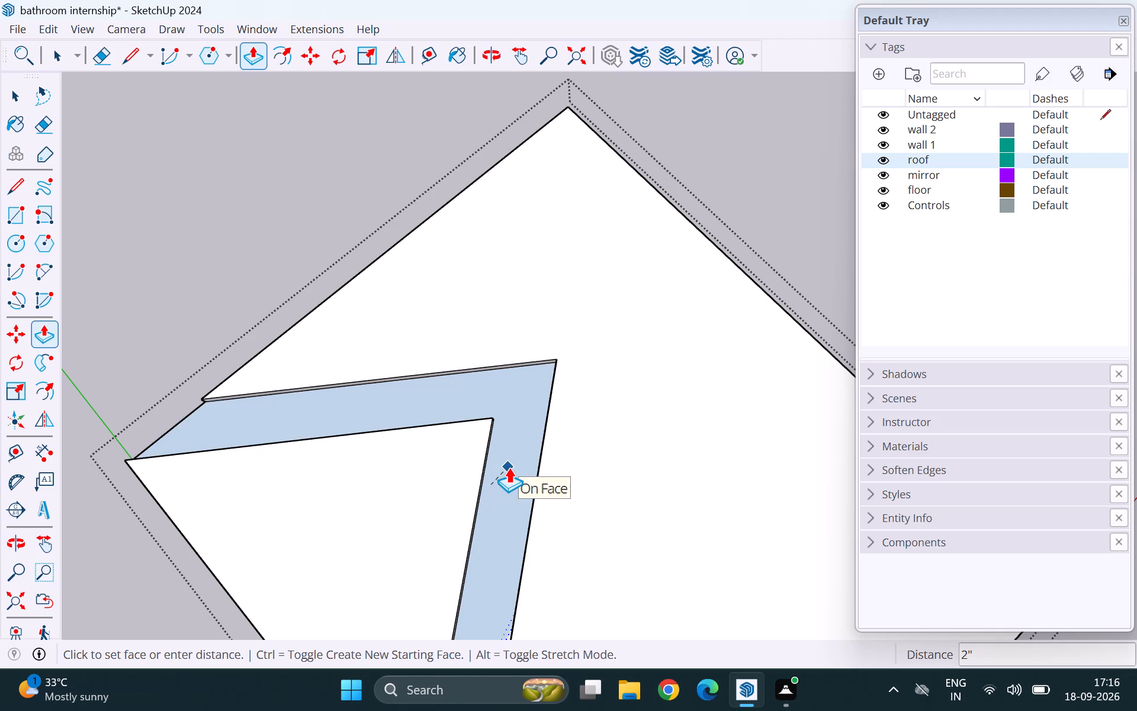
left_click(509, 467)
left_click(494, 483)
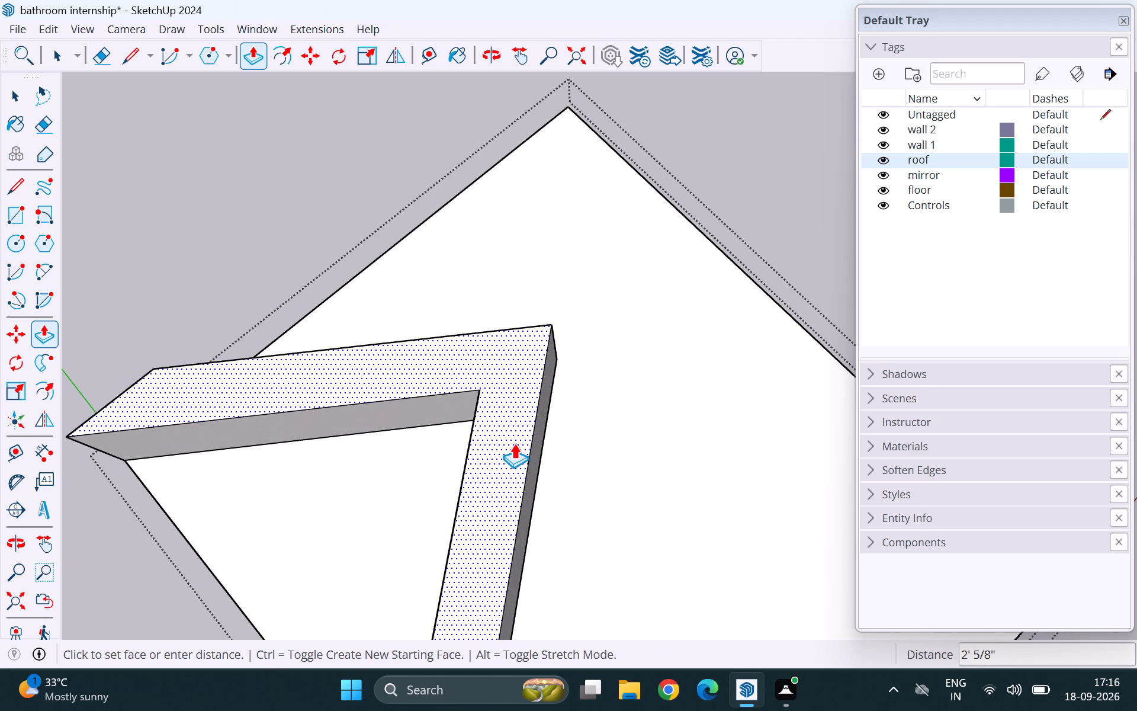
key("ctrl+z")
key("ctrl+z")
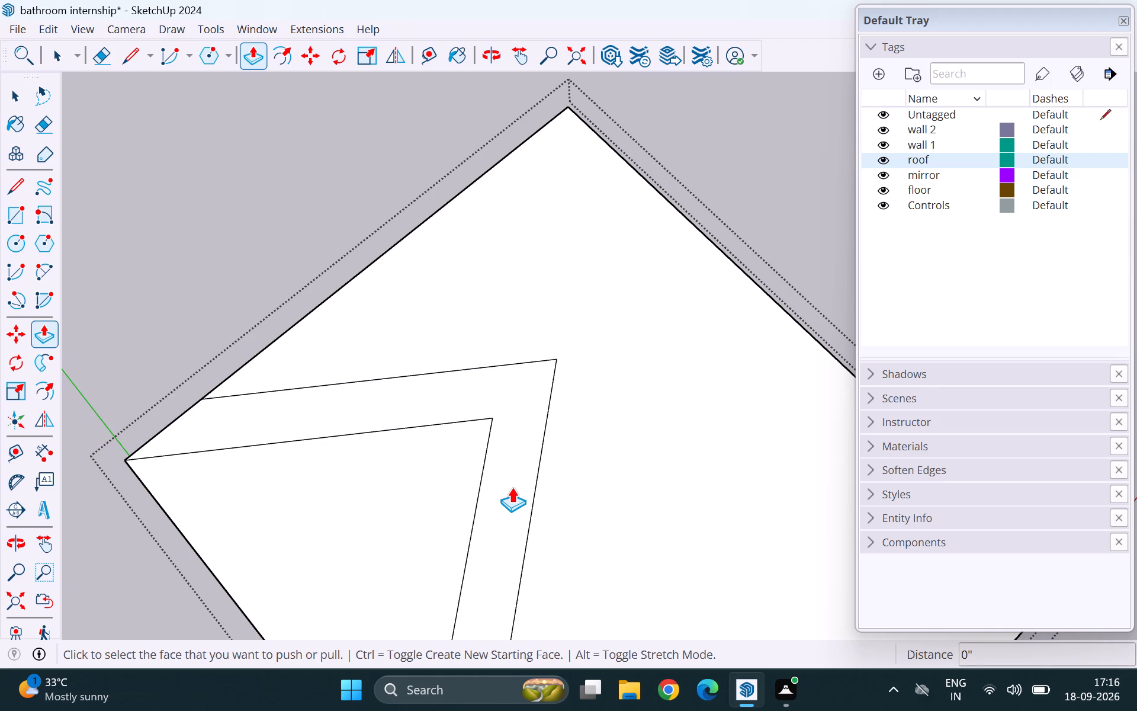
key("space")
Push the V-shaped band 2" down to the panel's underside.
scroll(489, 419, "down", 10)
middle_click_drag(608, 526, 582, 498)
scroll(608, 526, "up", 1)
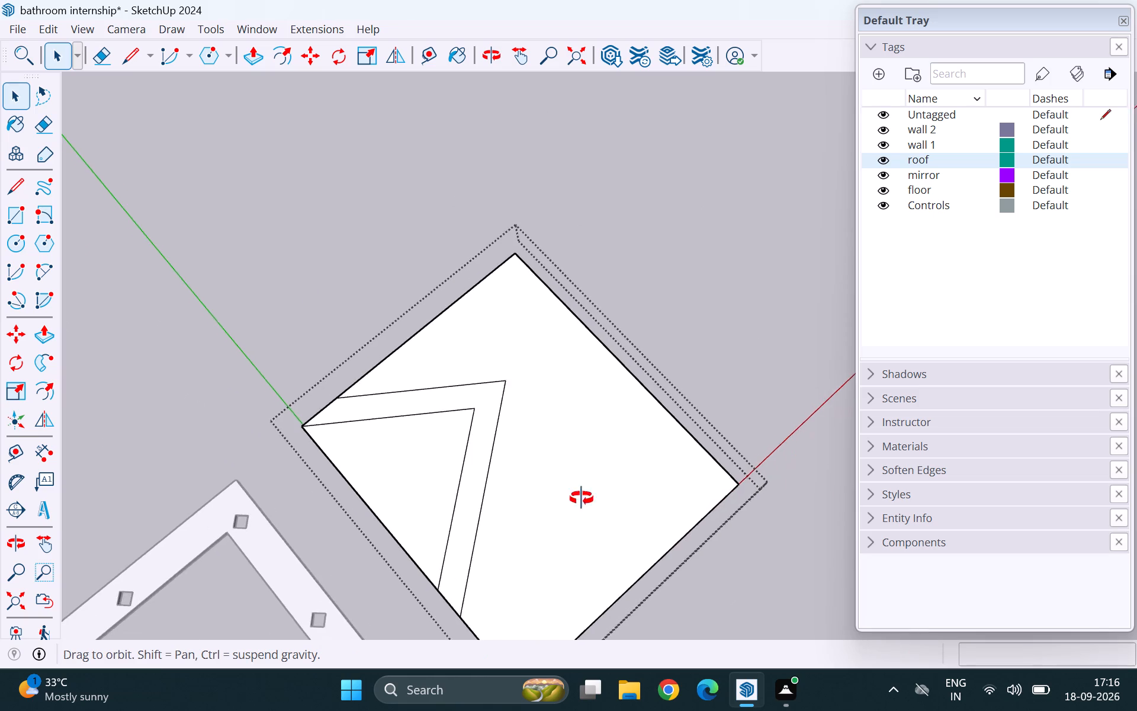
middle_click_drag(582, 498, 471, 33)
middle_click_drag(461, 241, 366, 508)
middle_click_drag(413, 395, 406, 521)
scroll(497, 153, "up", 4)
left_click(487, 286)
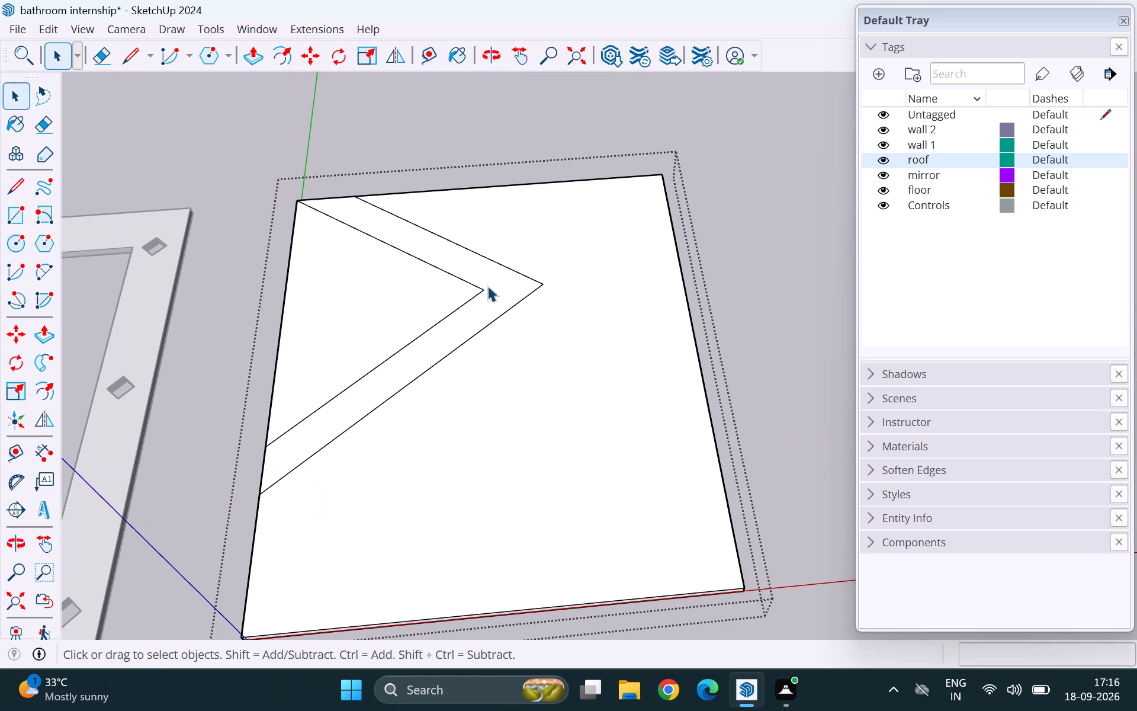
key("p")
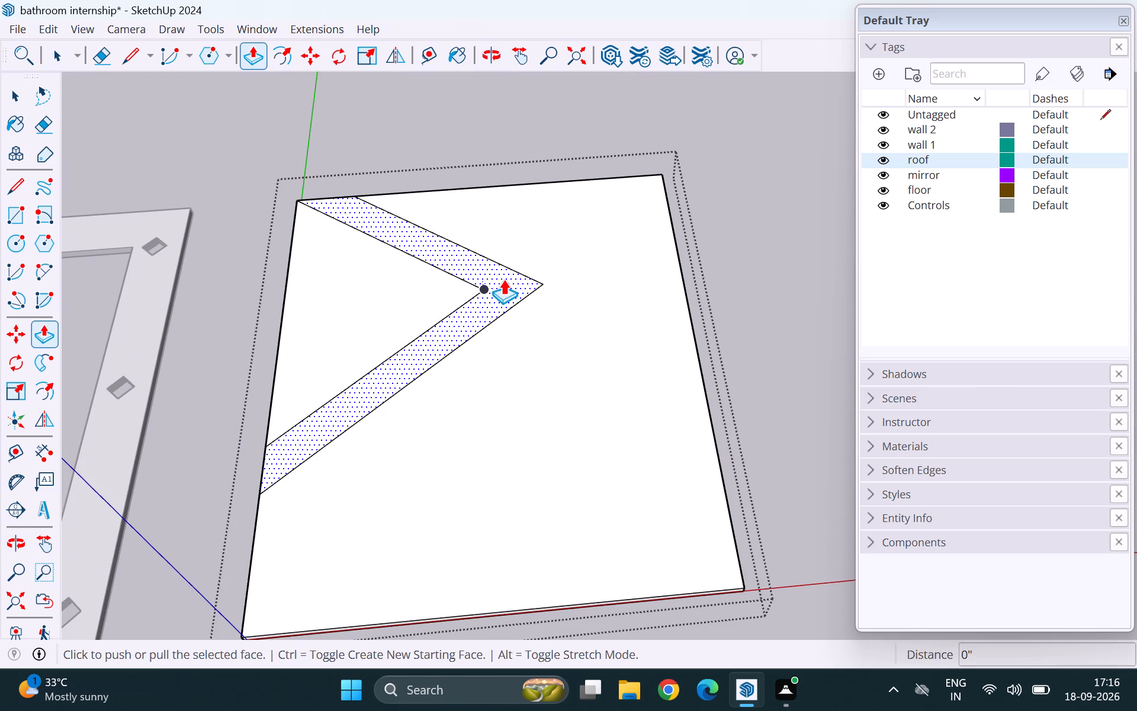
left_click(503, 279)
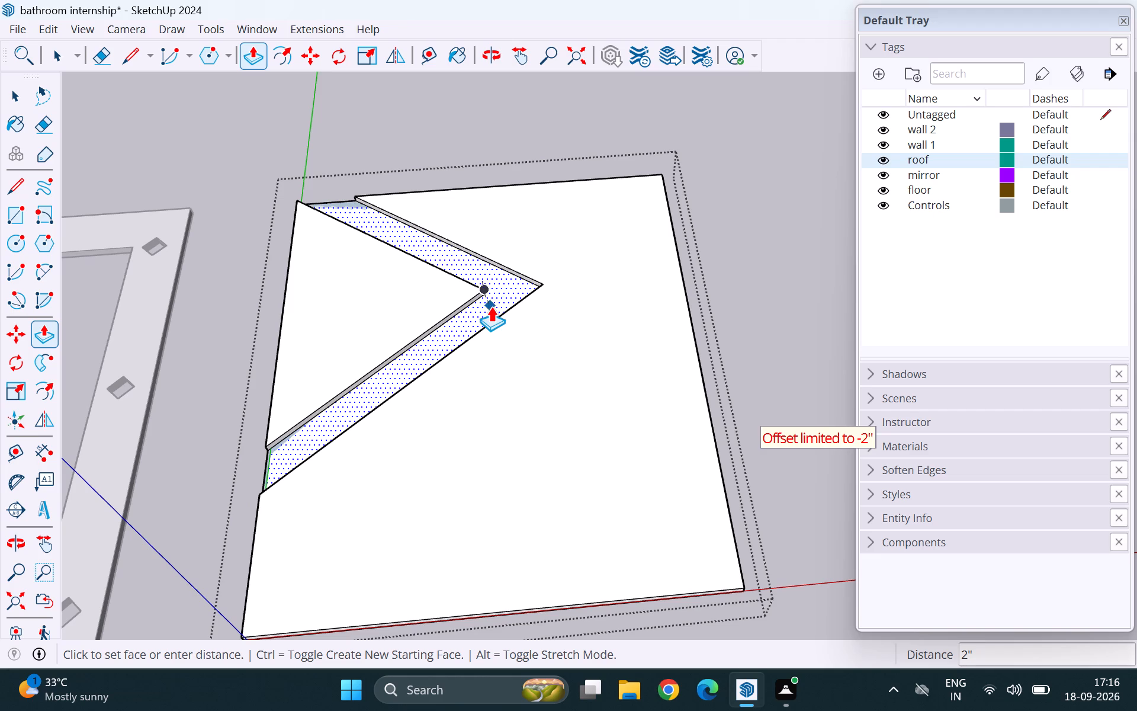
left_click(491, 306)
scroll(487, 280, "up", 11)
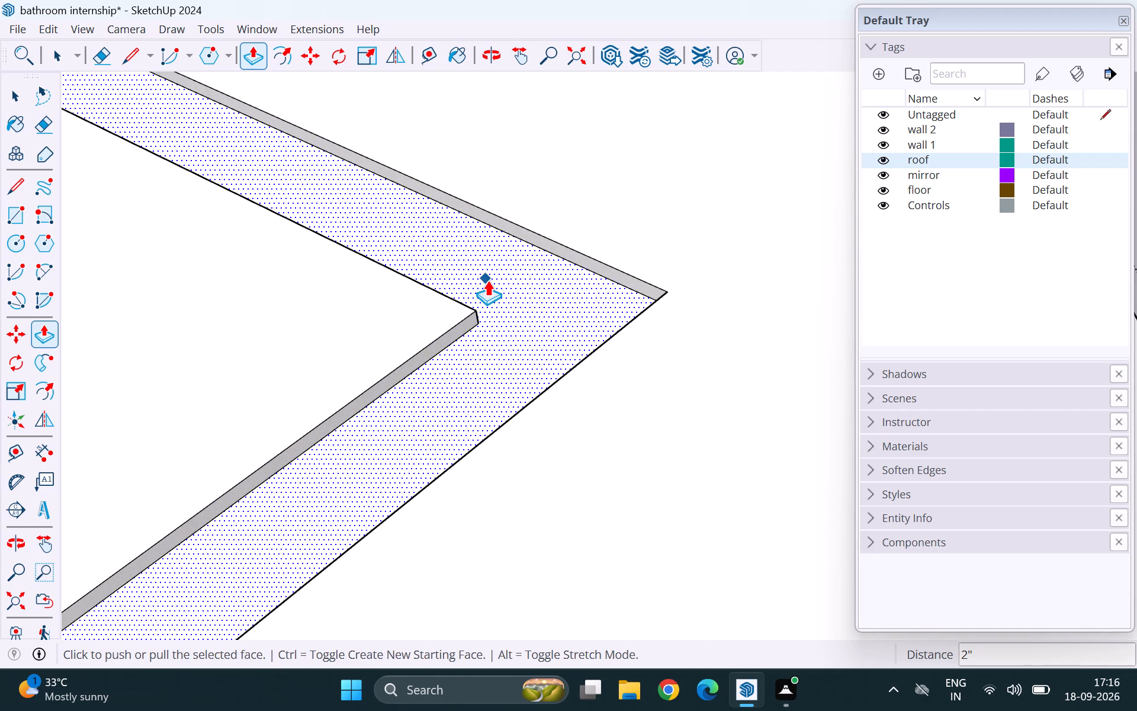
left_click(487, 280)
key("space")
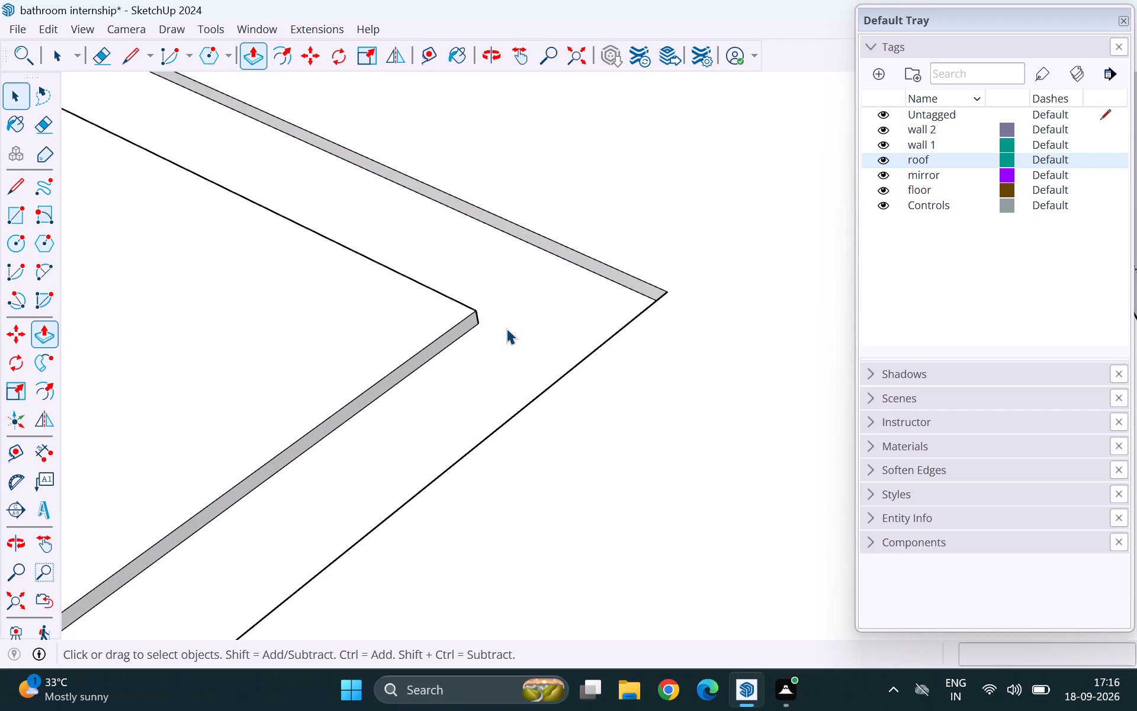
Delete the face remaining at the bottom of the V-shaped recess.
scroll(509, 332, "down", 11)
left_click(508, 321)
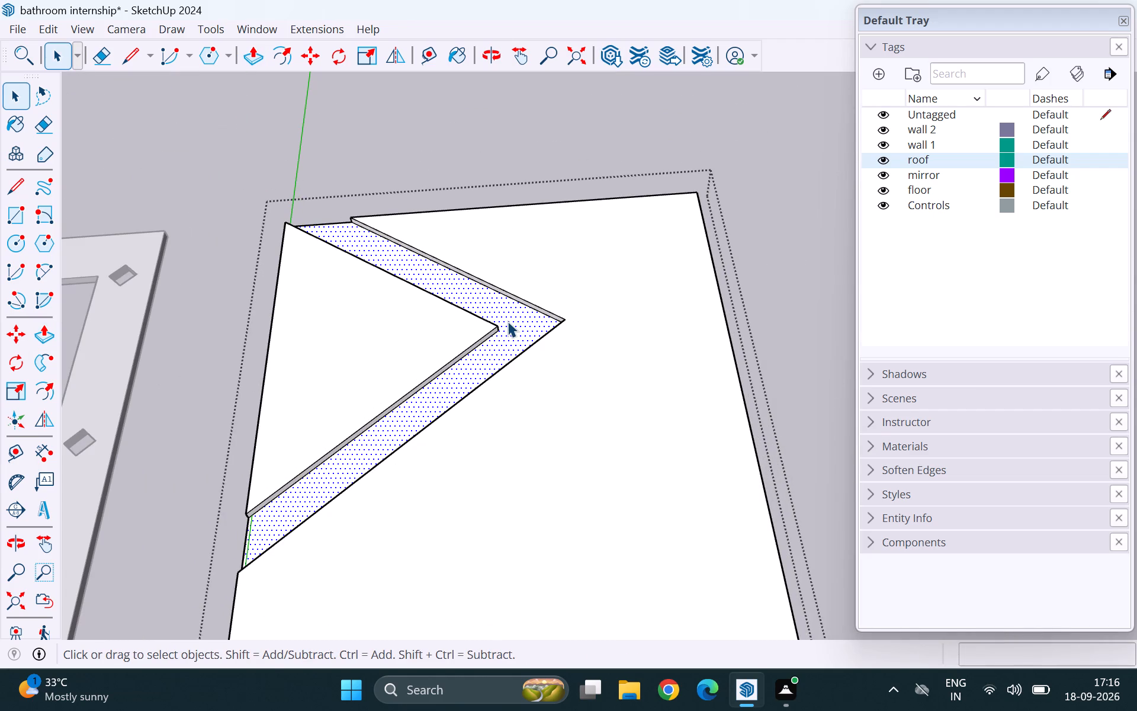
key("Delete")
Erase the leftover edges that bridge the V-shaped gap along the panel's upper and left borders.
scroll(466, 300, "down", 8)
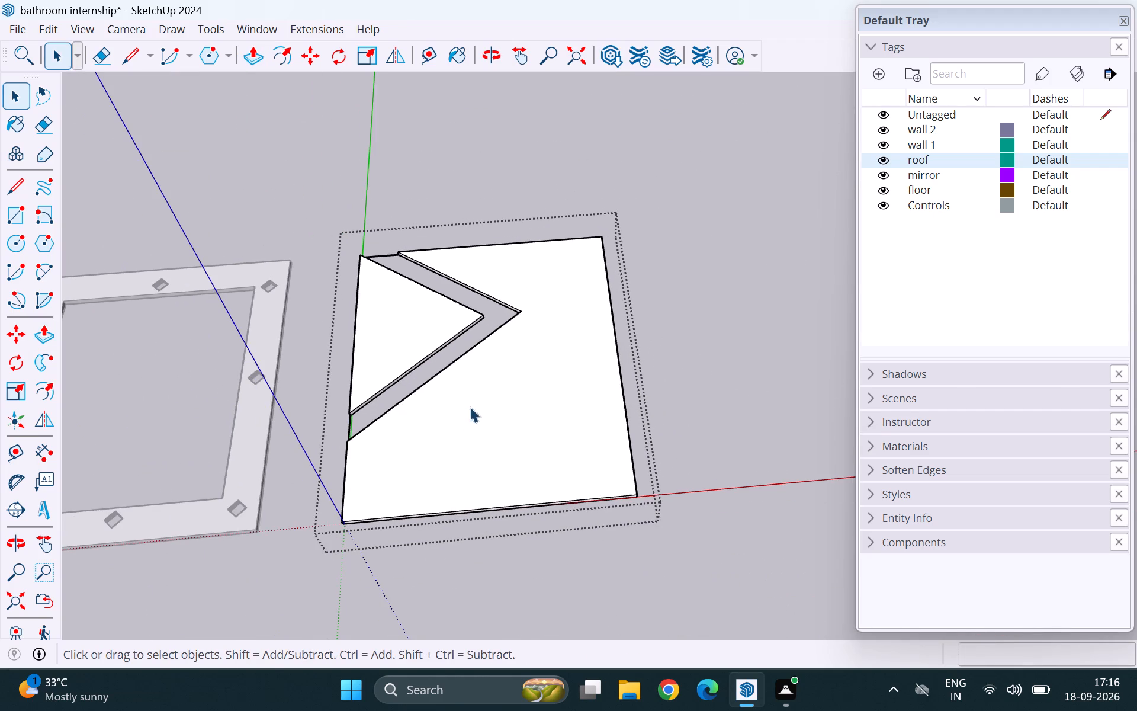
middle_click_drag(454, 434, 457, 395)
scroll(538, 410, "up", 4)
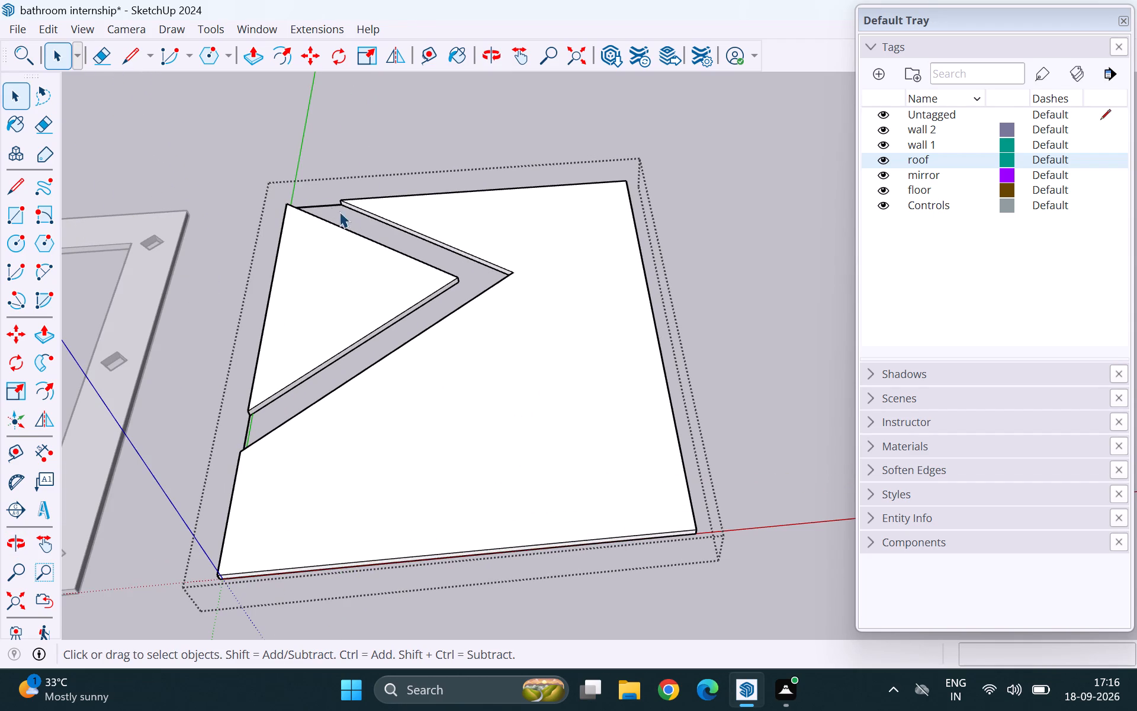
scroll(316, 194, "up", 13)
key("e")
left_click_drag(332, 202, 351, 239)
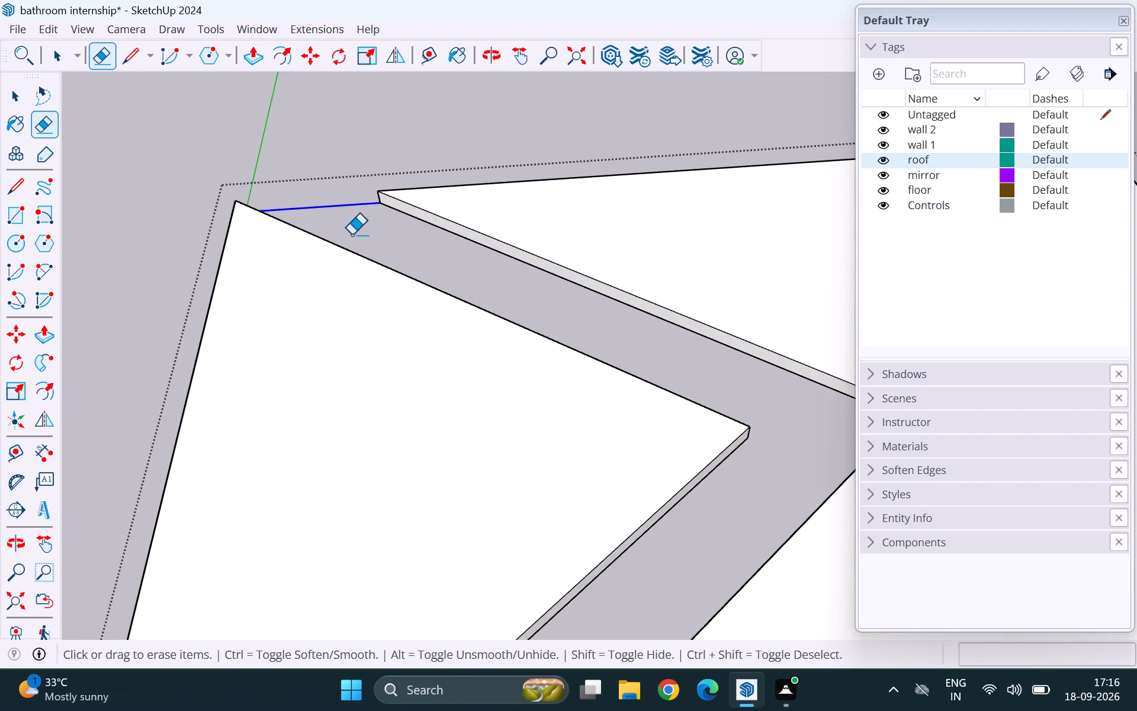
scroll(370, 202, "down", 11)
left_click_drag(249, 609, 209, 611)
key("space")
Draw a four-sided polygon with an inscribed radius of about 2' 2 7/16" on the panel beside the V-shaped gap.
scroll(200, 450, "down", 9)
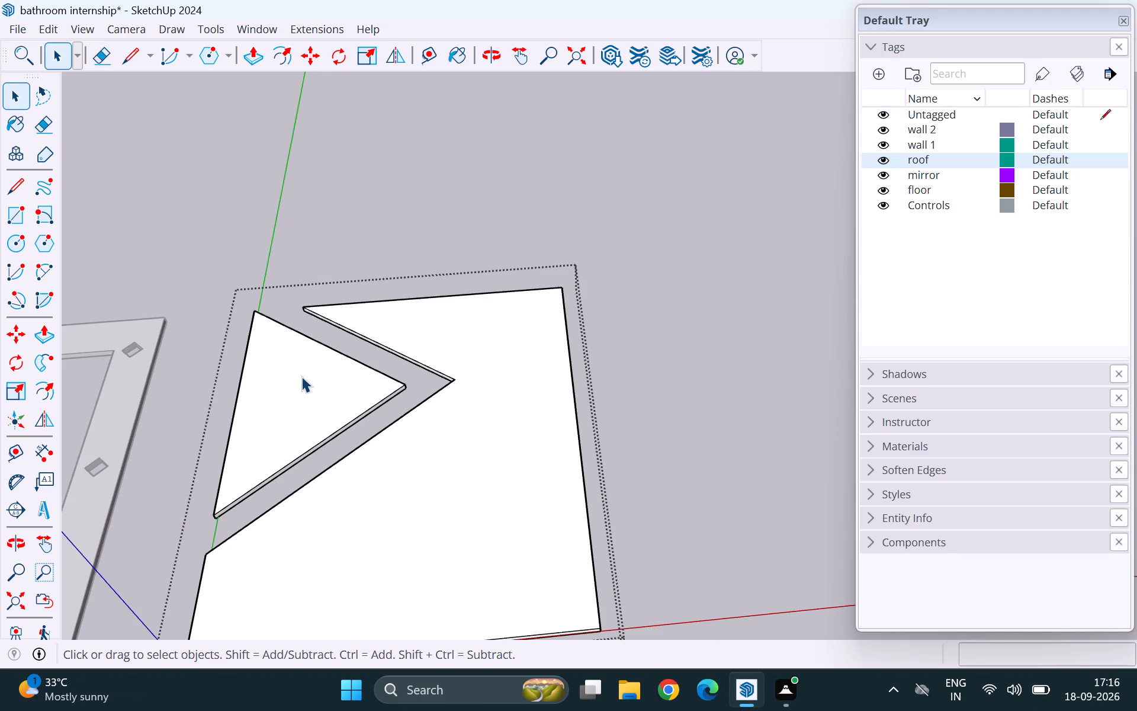
scroll(301, 376, "down", 4)
scroll(487, 476, "up", 5)
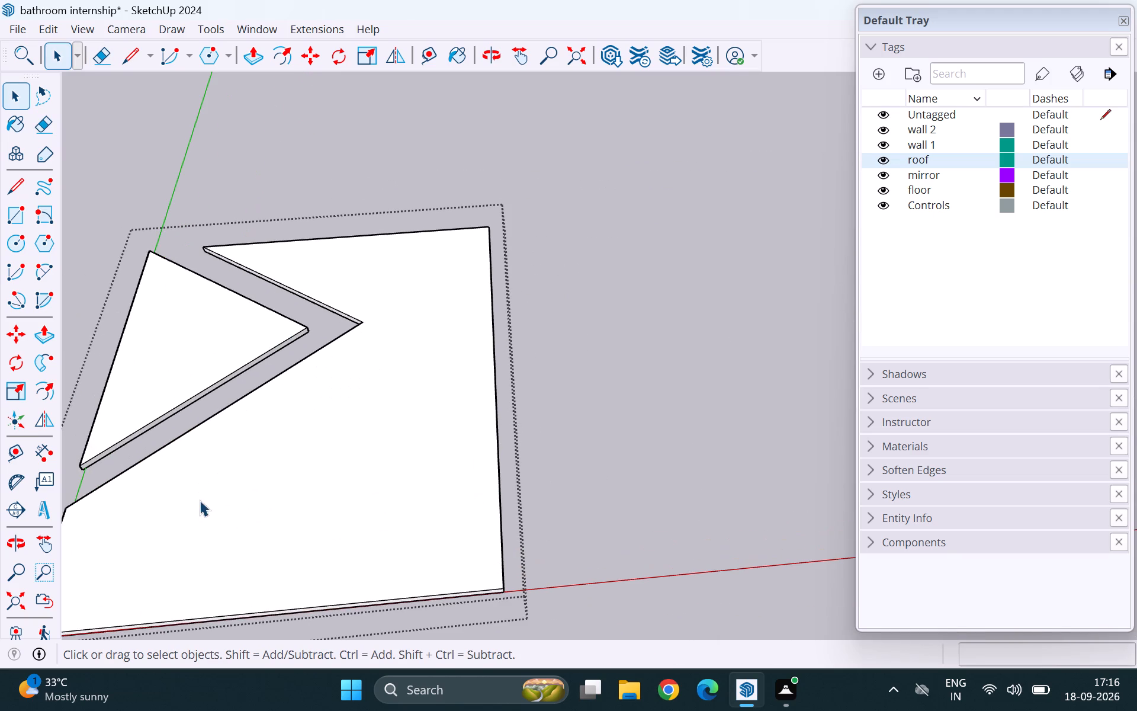
left_click(47, 241)
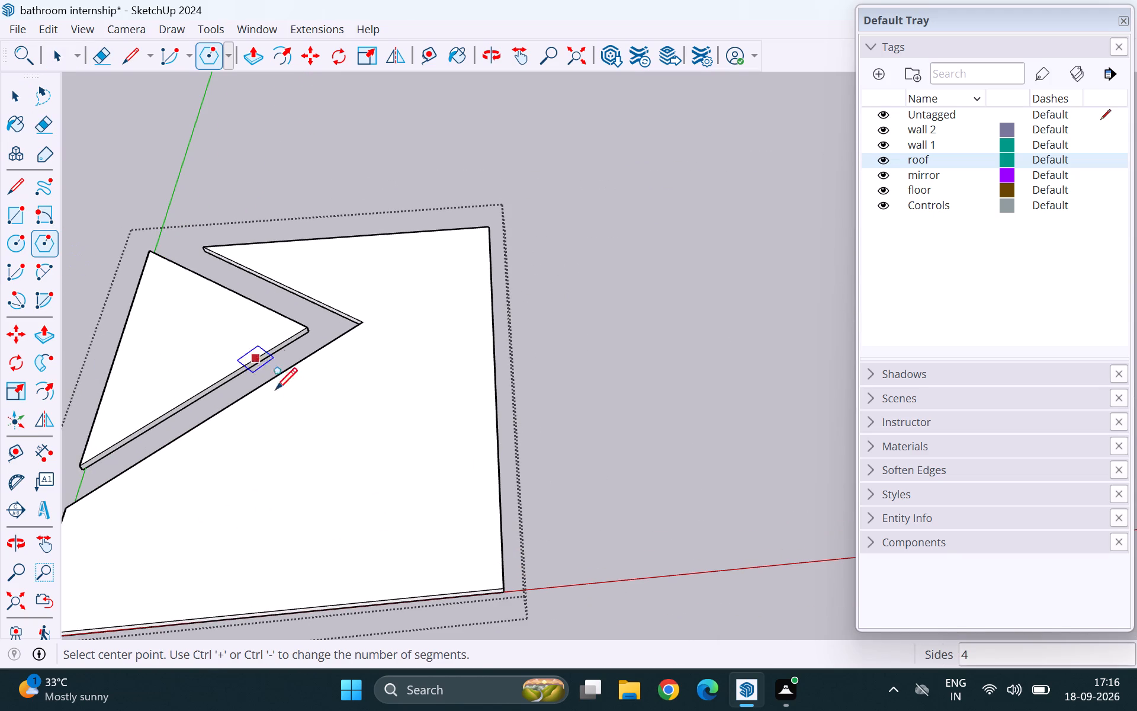
left_click(345, 409)
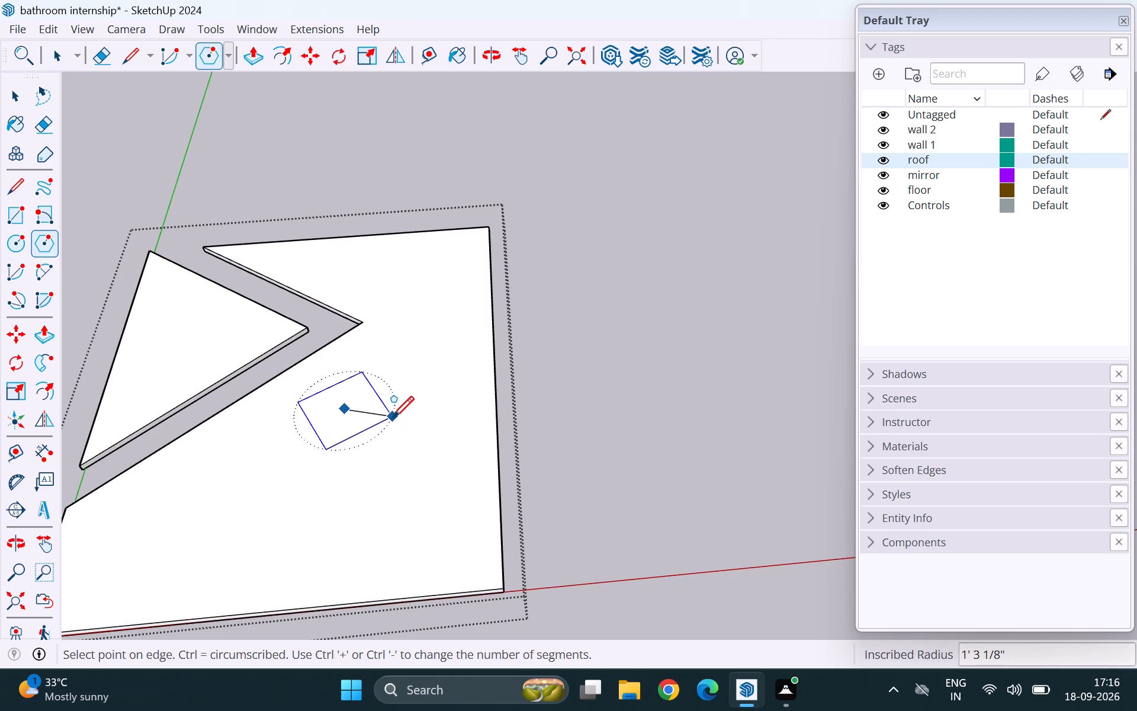
key("Escape")
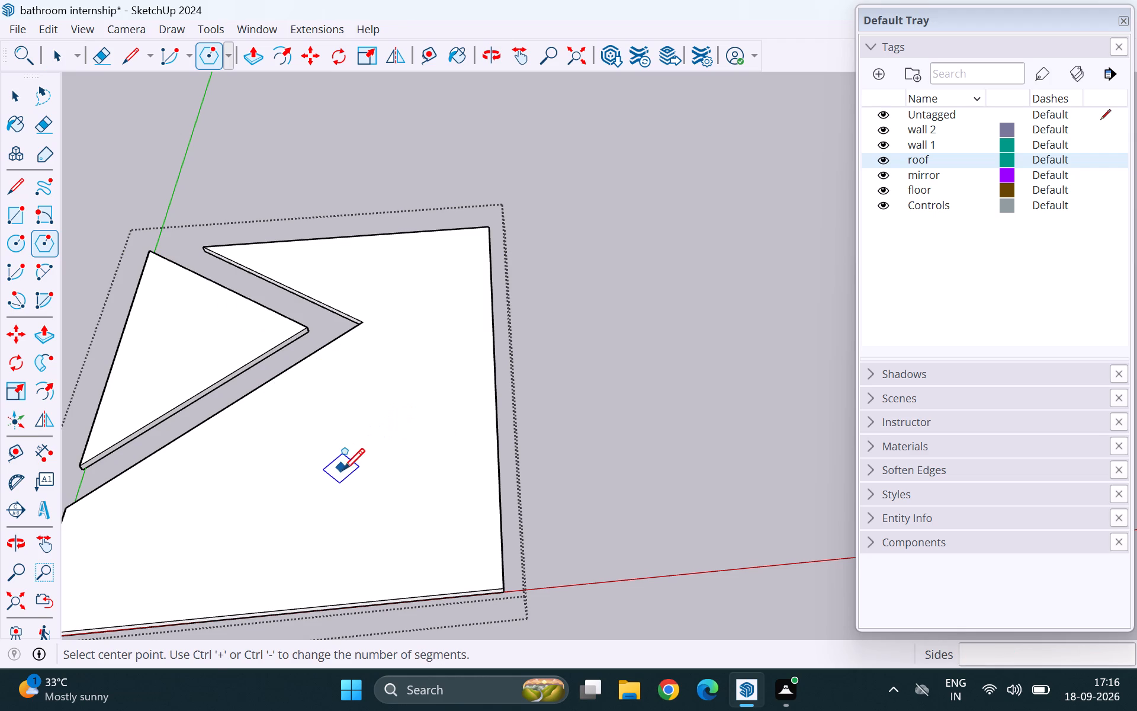
left_click(348, 469)
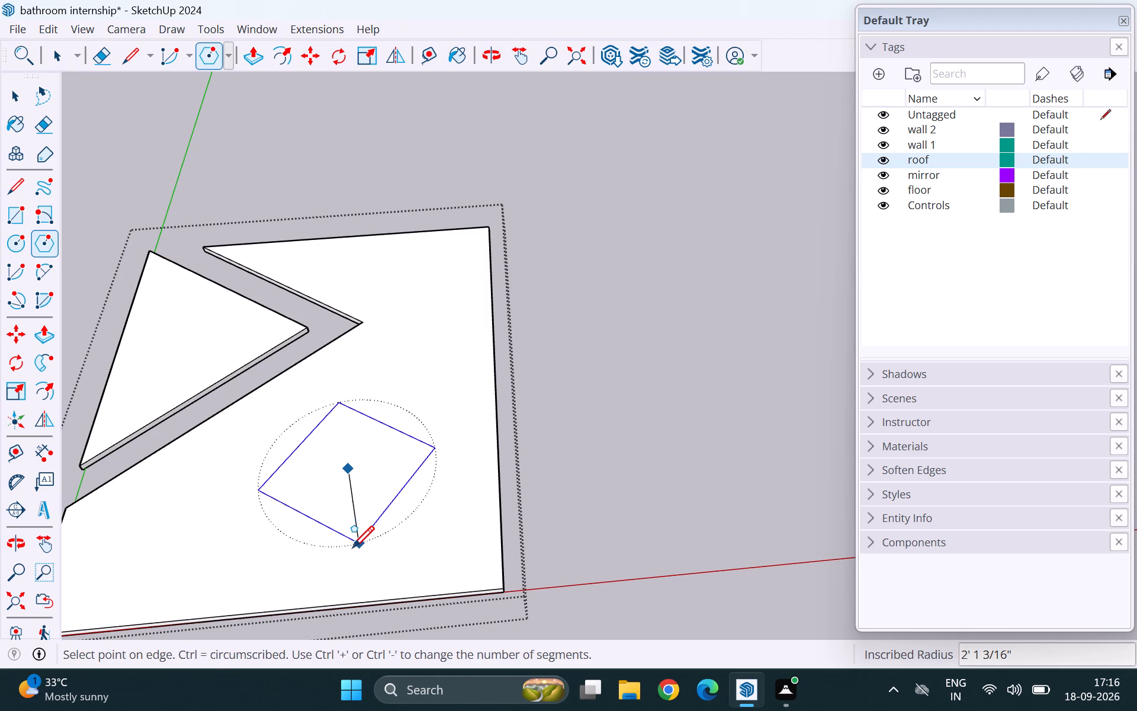
left_click(350, 550)
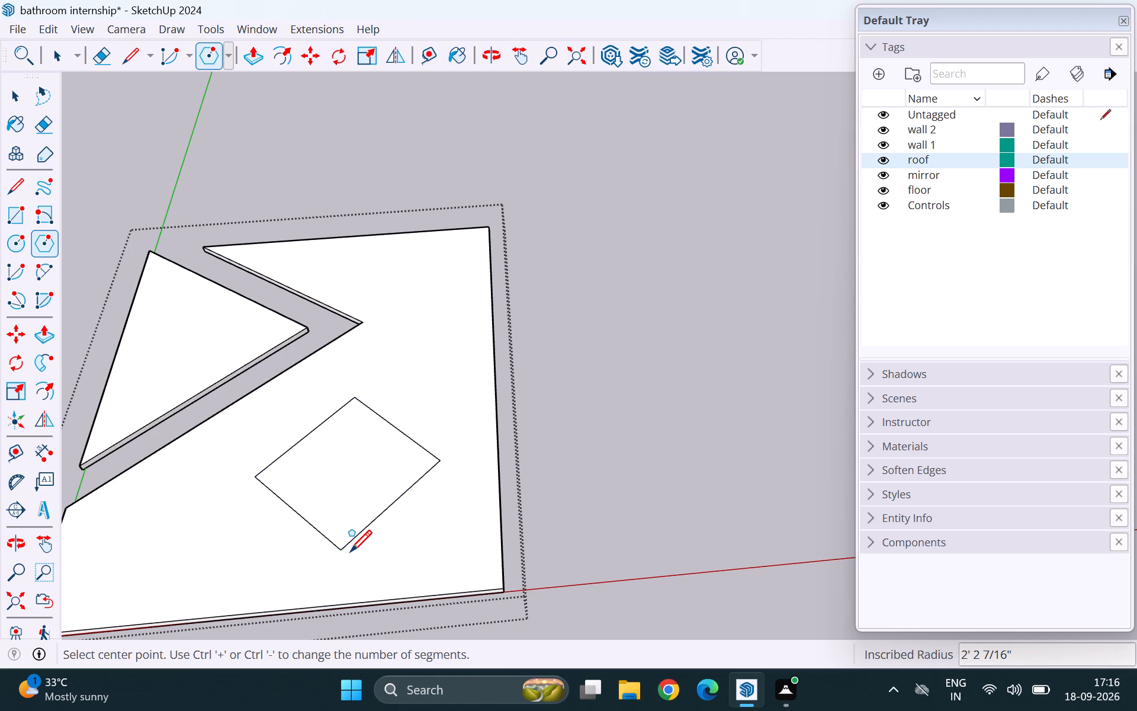
Offset the four-sided polygon's outline inward by about 3" to form a narrow diamond-shaped border.
key("f")
left_click(310, 454)
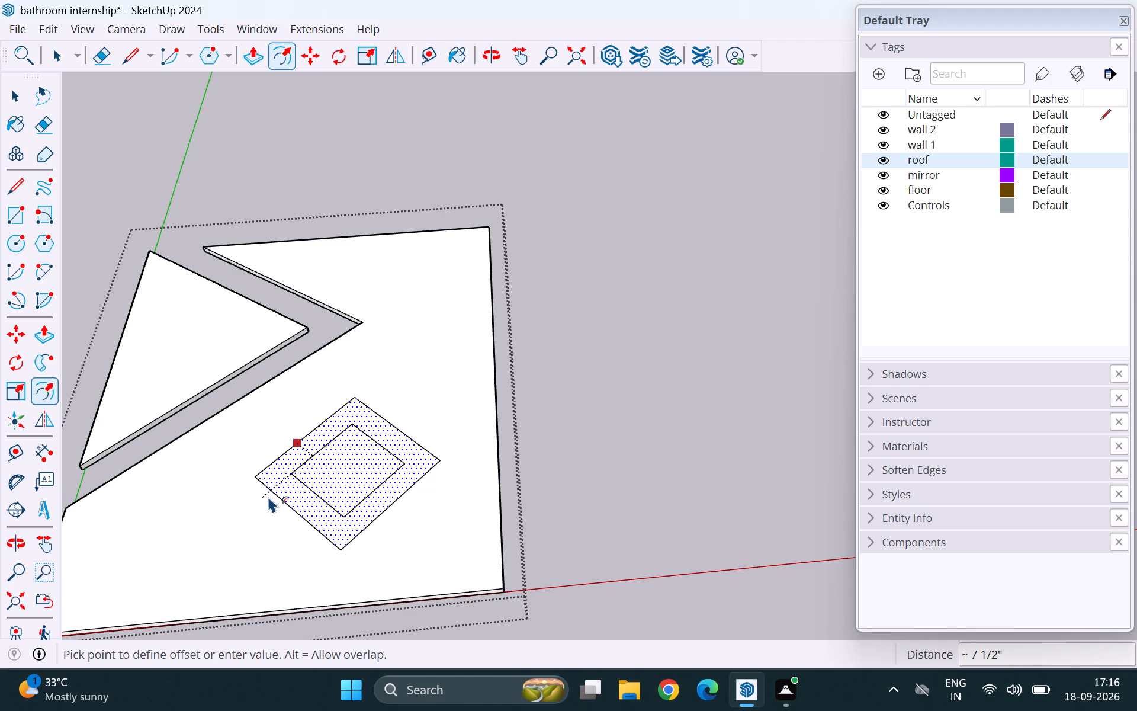
scroll(287, 488, "up", 1)
middle_click_drag(287, 488, 301, 489)
middle_click(304, 490)
scroll(323, 489, "up", 7)
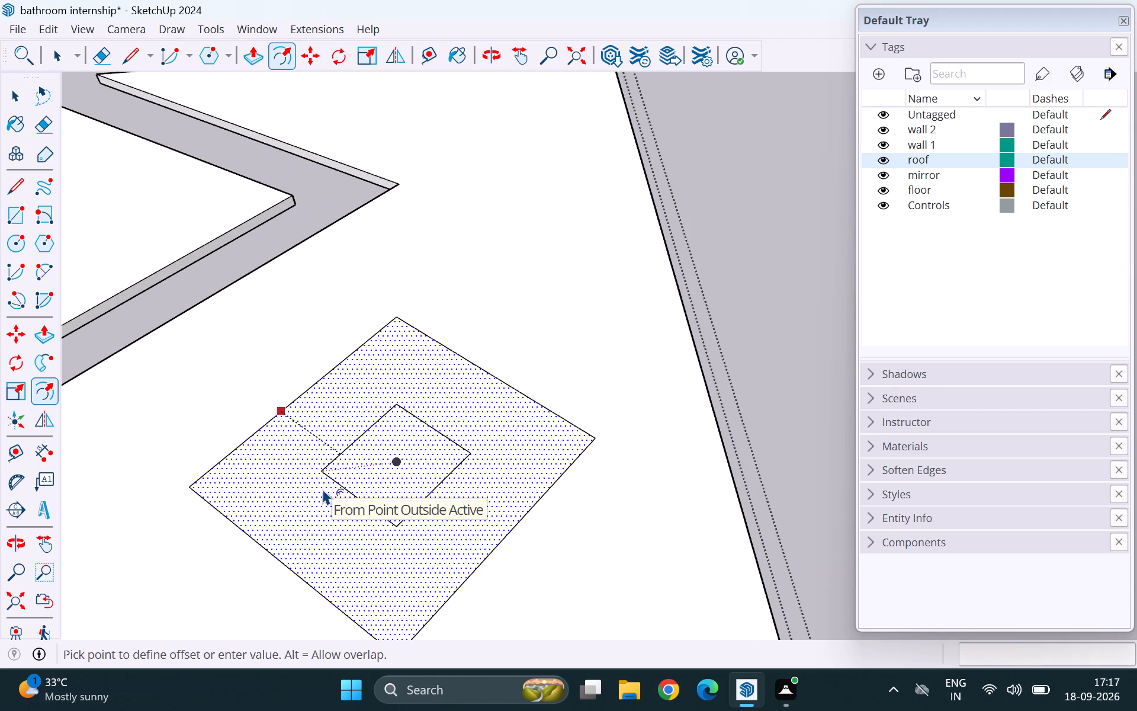
left_click(225, 492)
key("space")
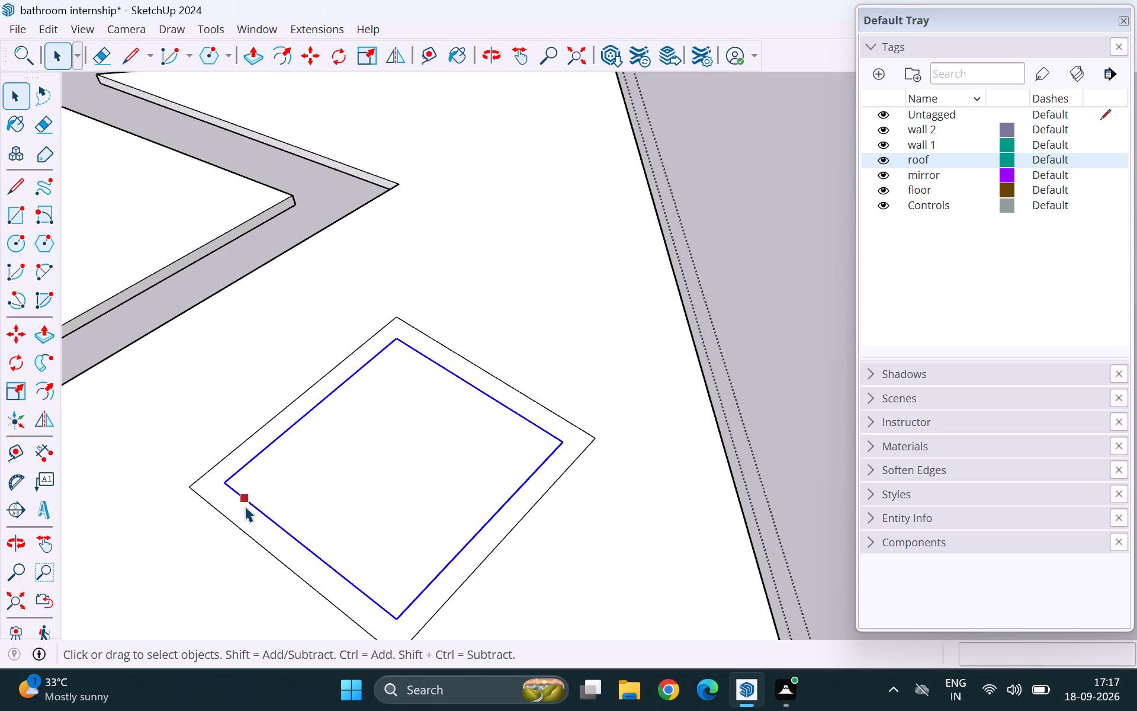
Push the narrow border between the two diamond outlines down 2" through the panel.
left_click(246, 517)
key("p")
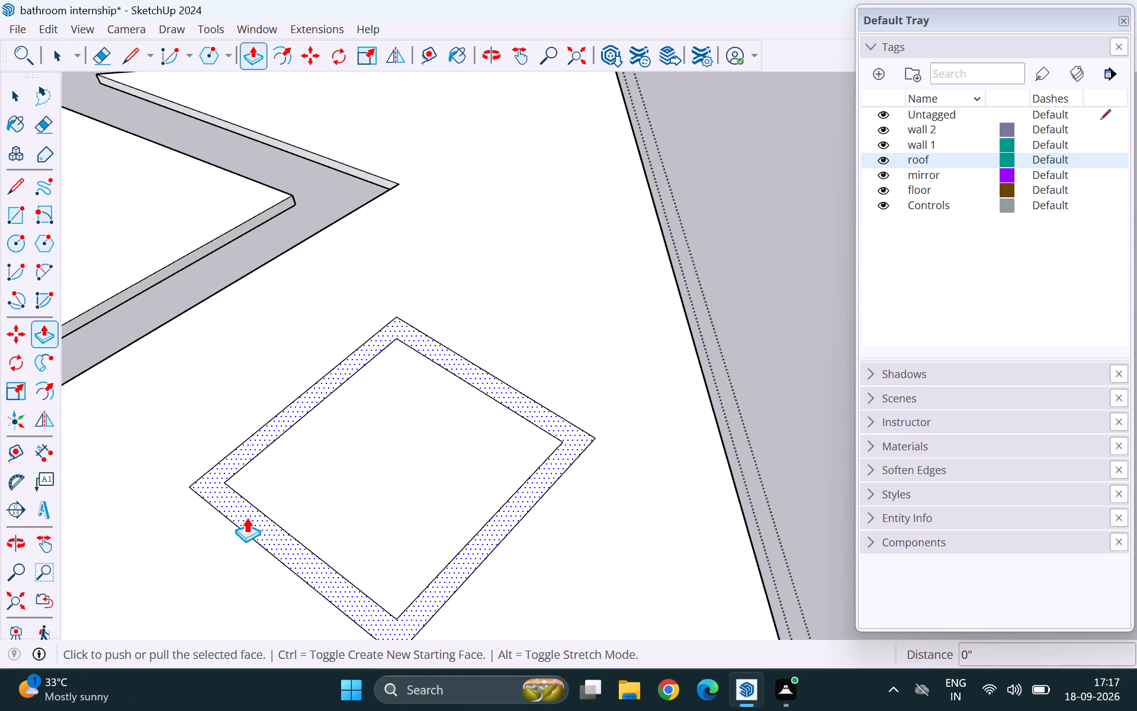
left_click(252, 518)
left_click(285, 552)
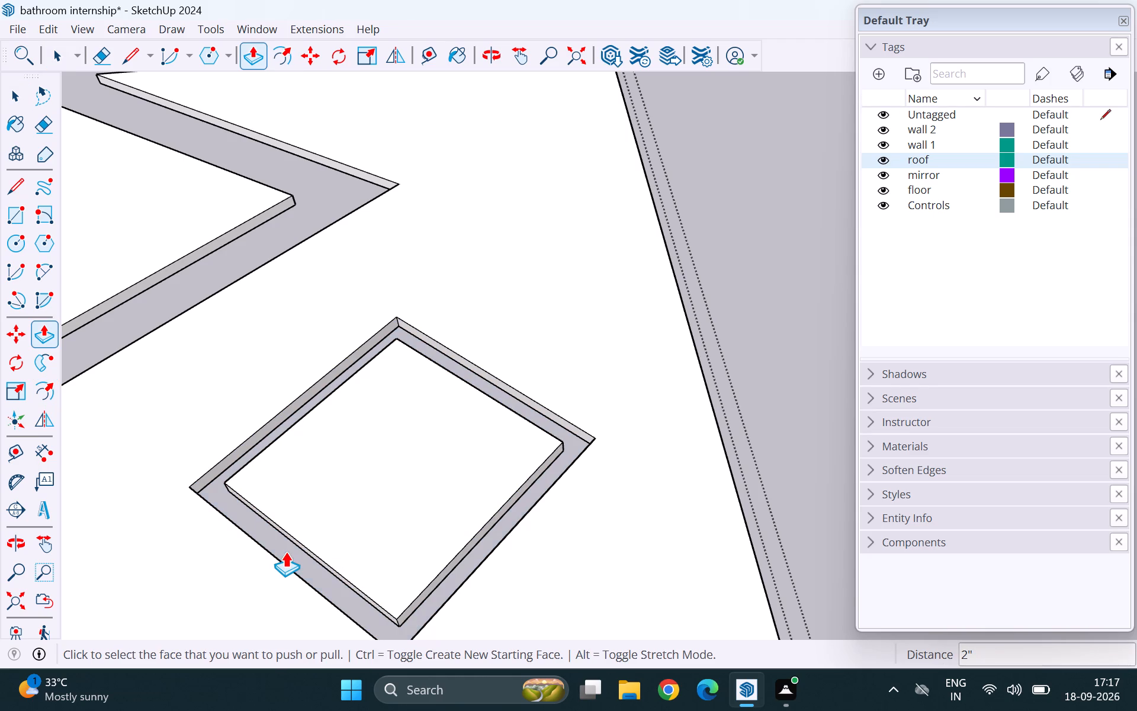
key("space")
Close the panel group's editing context.
scroll(376, 432, "down", 6)
scroll(387, 482, "down", 4)
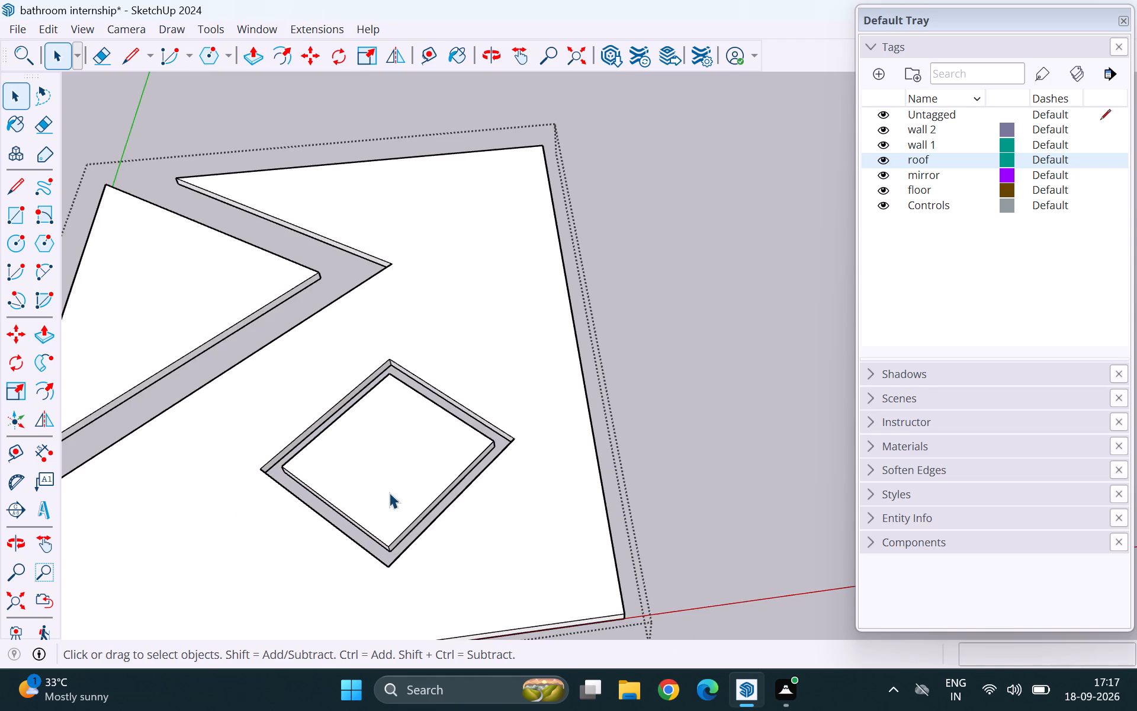
scroll(423, 521, "down", 4)
left_click(616, 409)
scroll(503, 414, "down", 3)
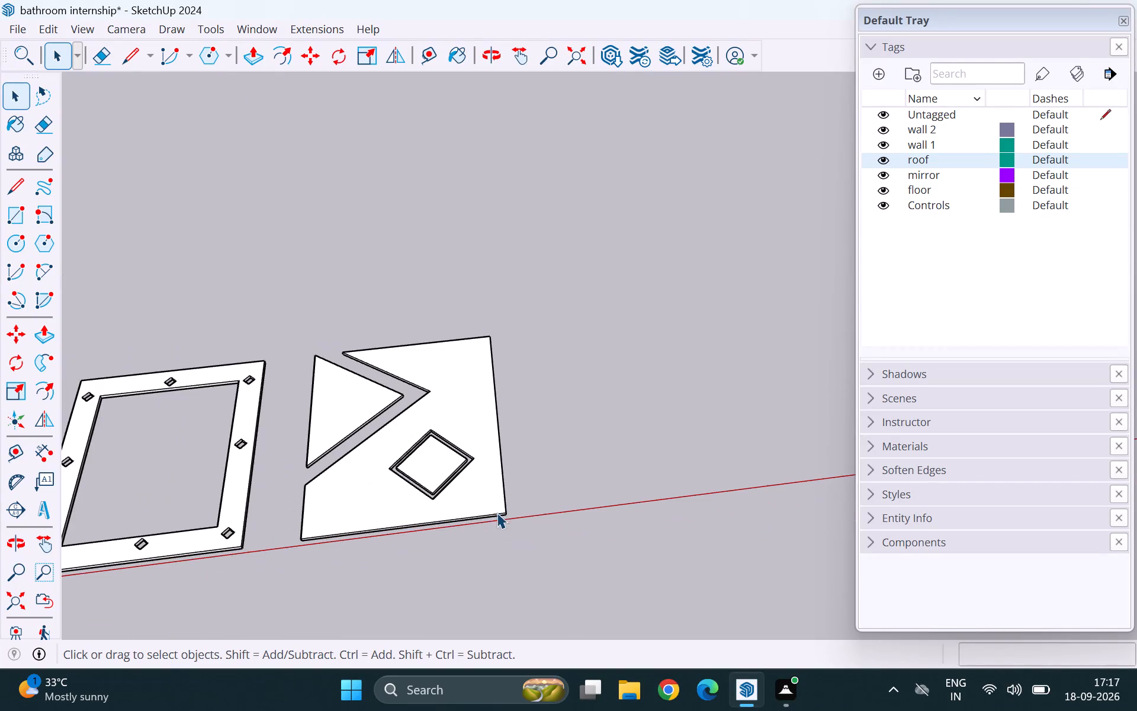
Examine the panel's underside around the diamond-shaped cutout and its separated centre piece.
scroll(442, 492, "up", 8)
scroll(486, 529, "up", 1)
middle_click_drag(486, 529, 447, 97)
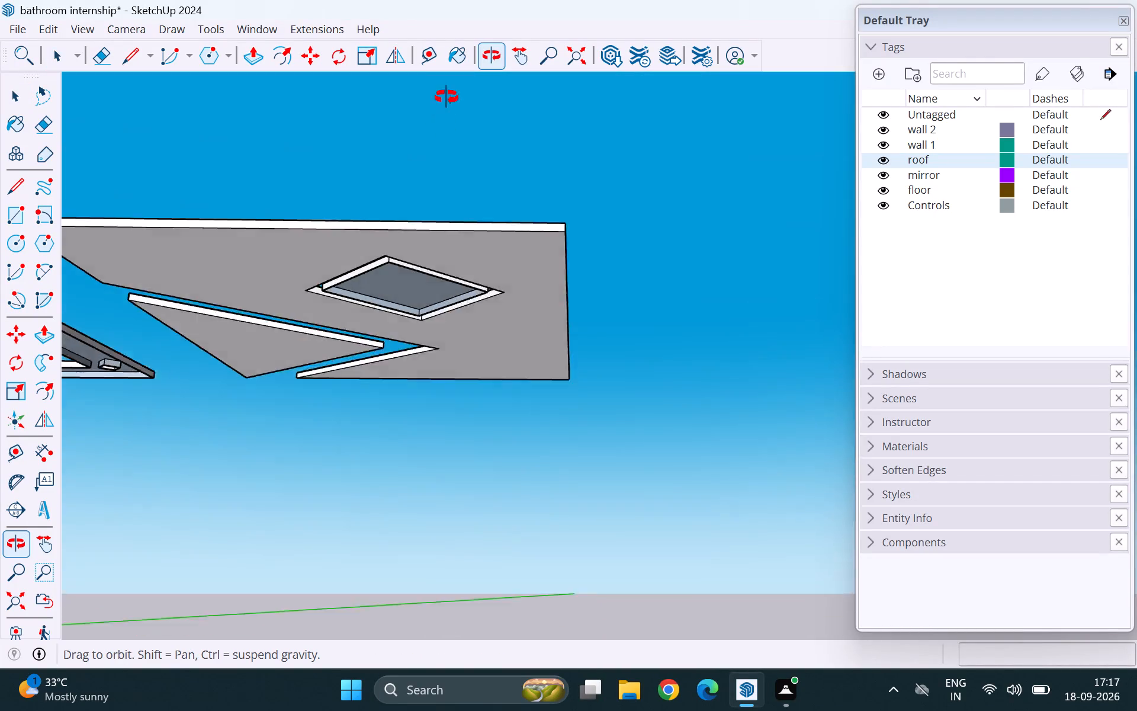
middle_click_drag(447, 97, 476, 39)
middle_click(476, 39)
middle_click_drag(452, 361, 456, 302)
scroll(452, 361, "up", 1)
scroll(409, 97, "up", 5)
middle_click_drag(417, 374, 411, 276)
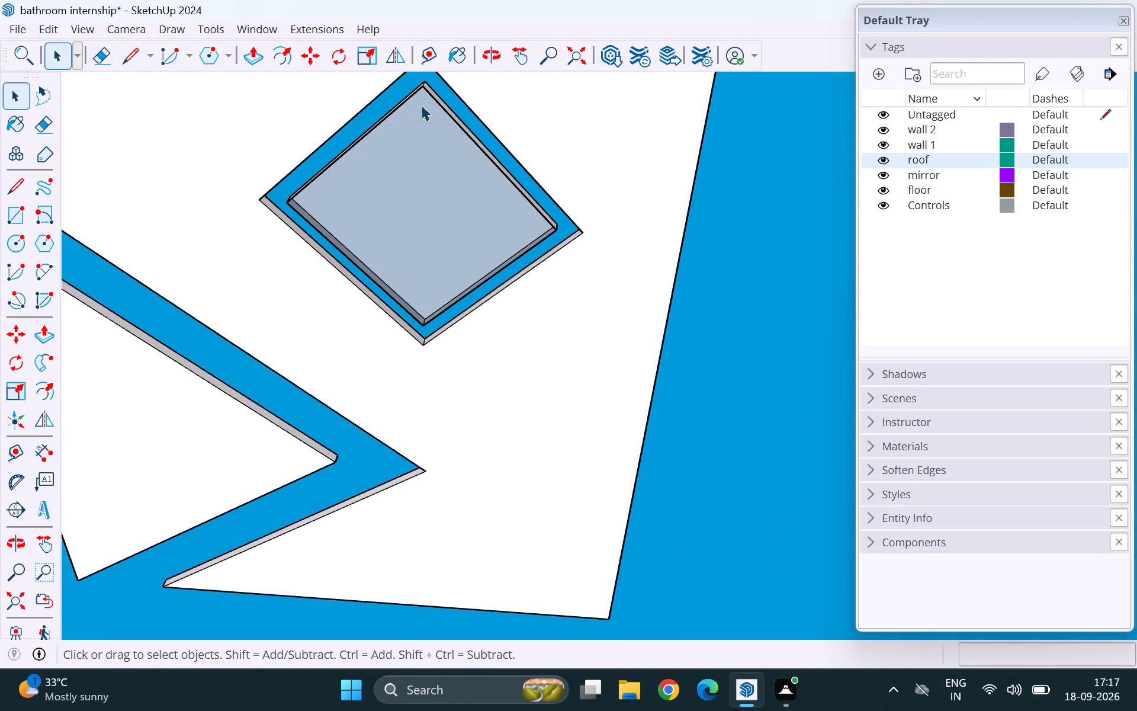
scroll(421, 92, "up", 15)
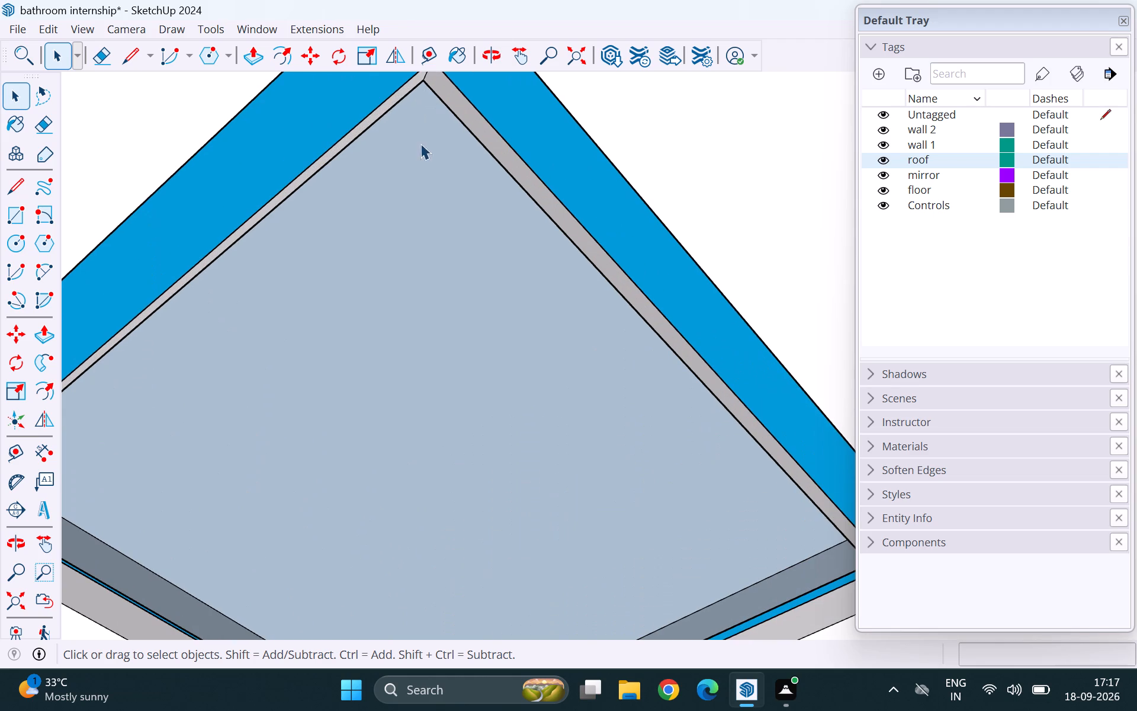
scroll(447, 248, "down", 5)
scroll(410, 364, "down", 4)
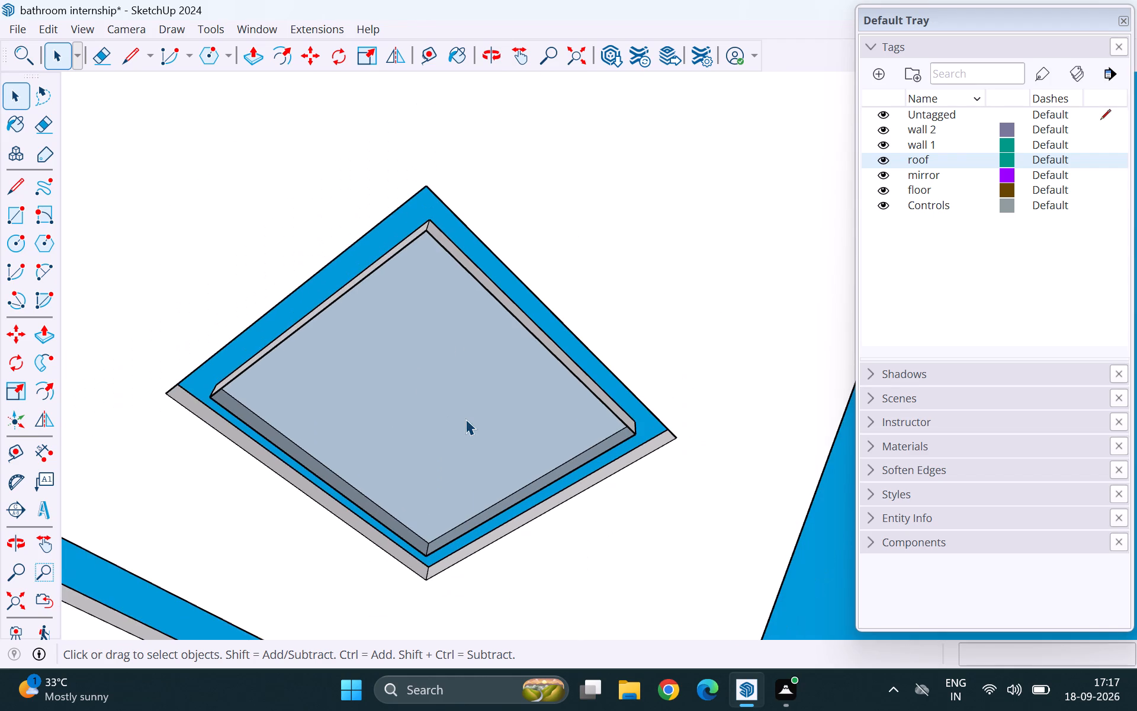
middle_click_drag(466, 424, 702, 381)
middle_click_drag(443, 451, 489, 387)
middle_click_drag(332, 121, 327, 156)
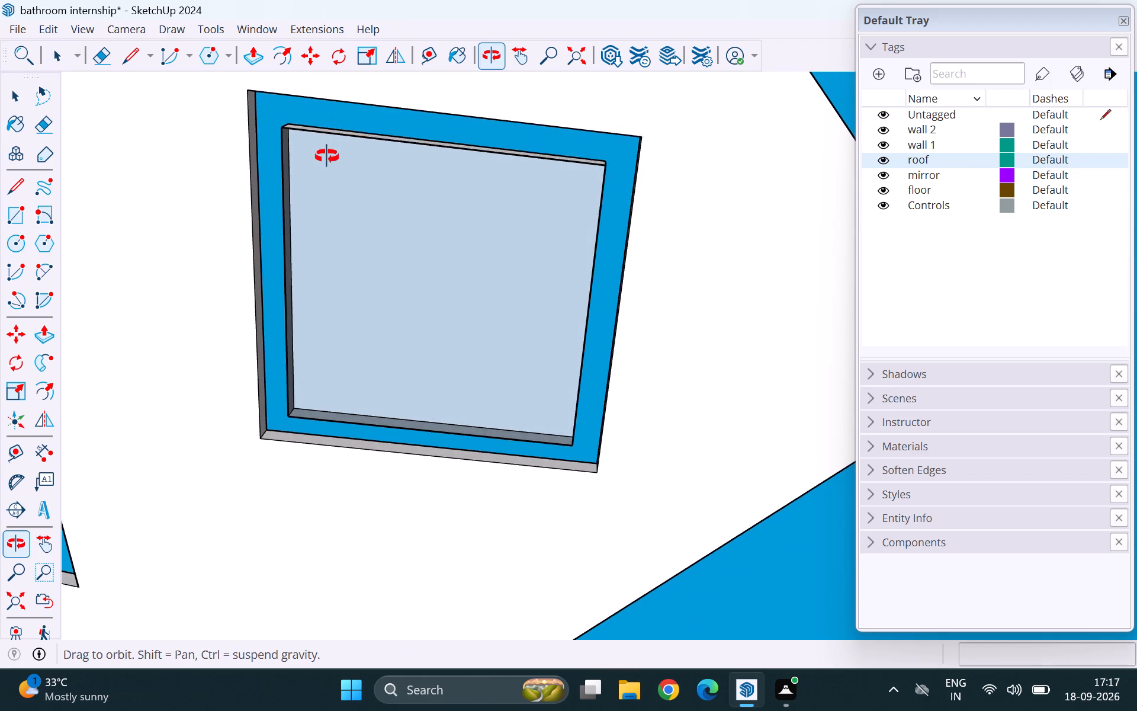
middle_click_drag(327, 156, 327, 238)
scroll(247, 157, "up", 4)
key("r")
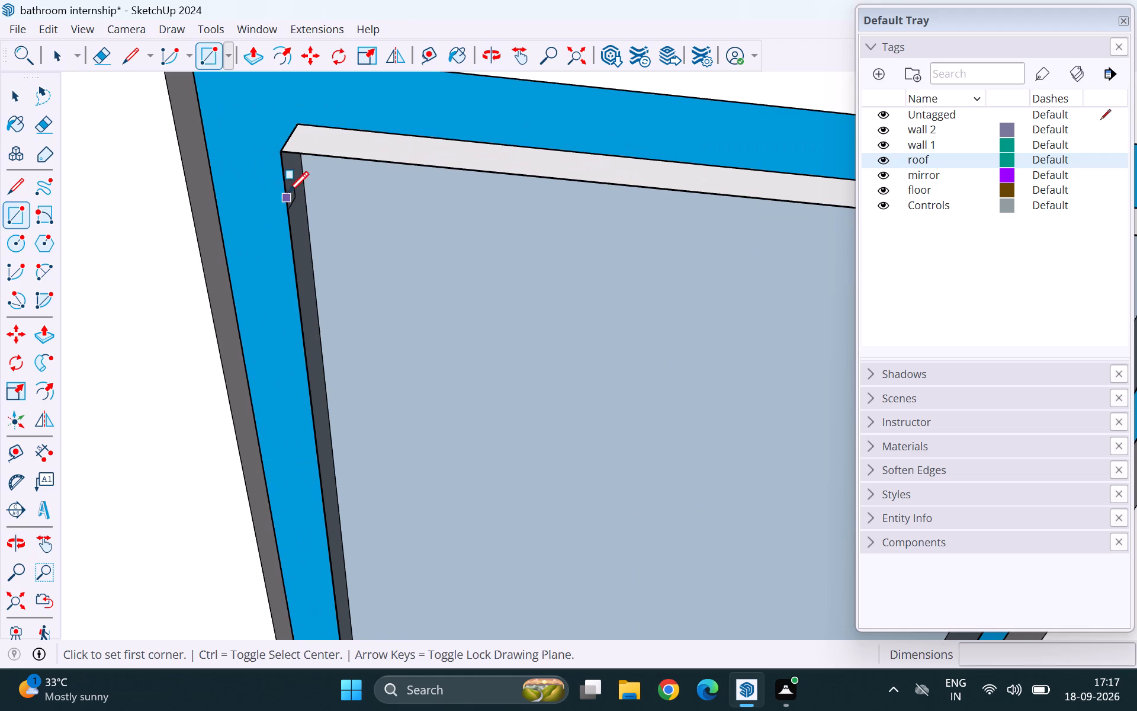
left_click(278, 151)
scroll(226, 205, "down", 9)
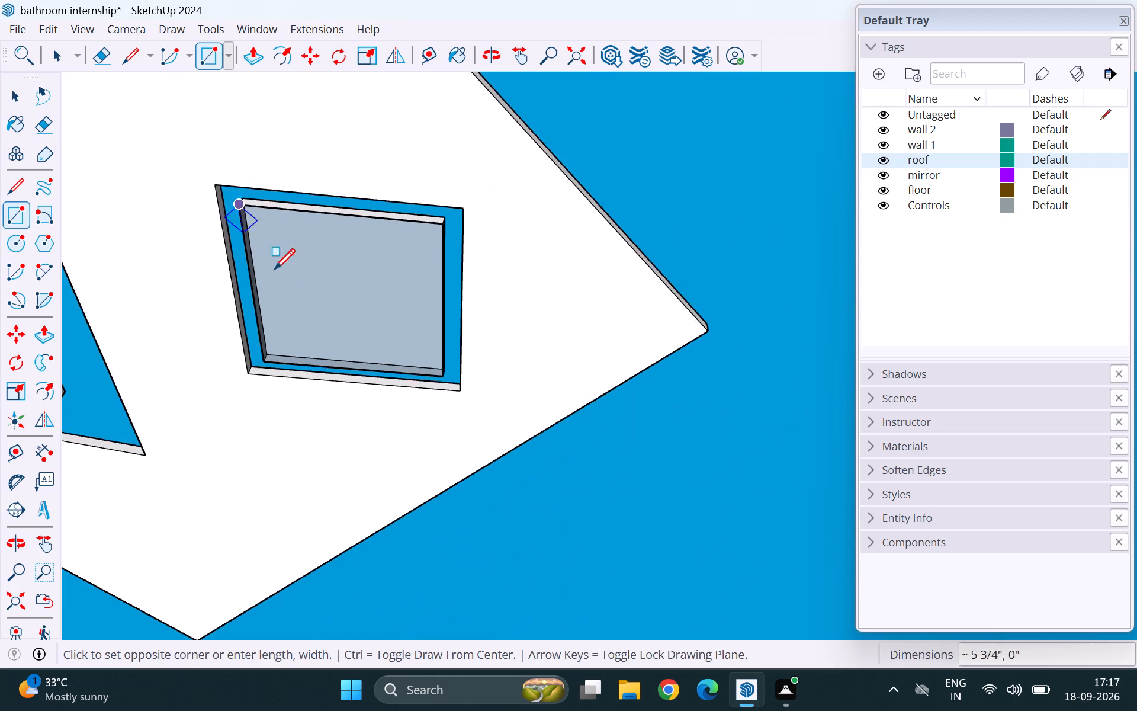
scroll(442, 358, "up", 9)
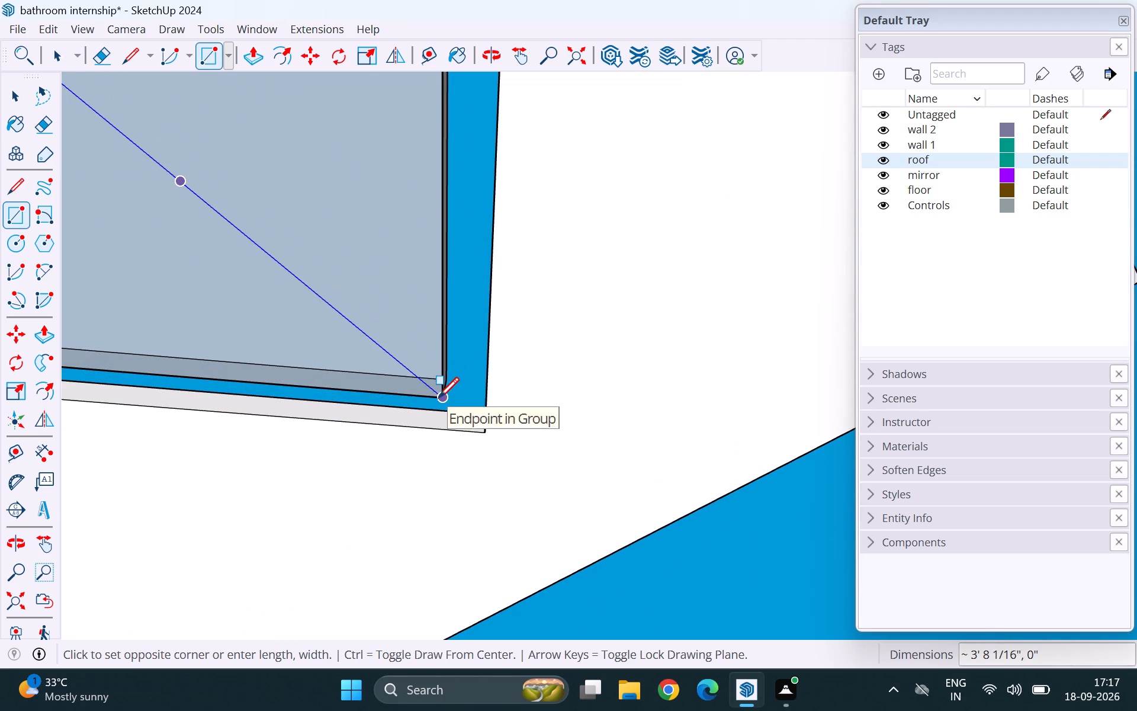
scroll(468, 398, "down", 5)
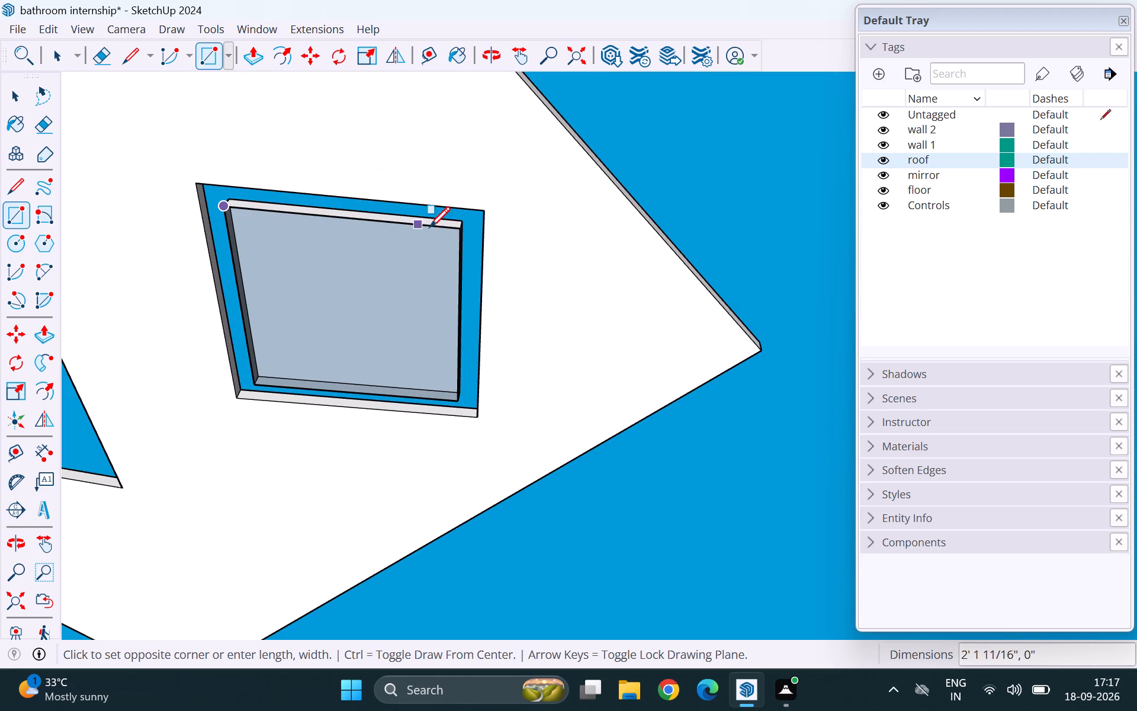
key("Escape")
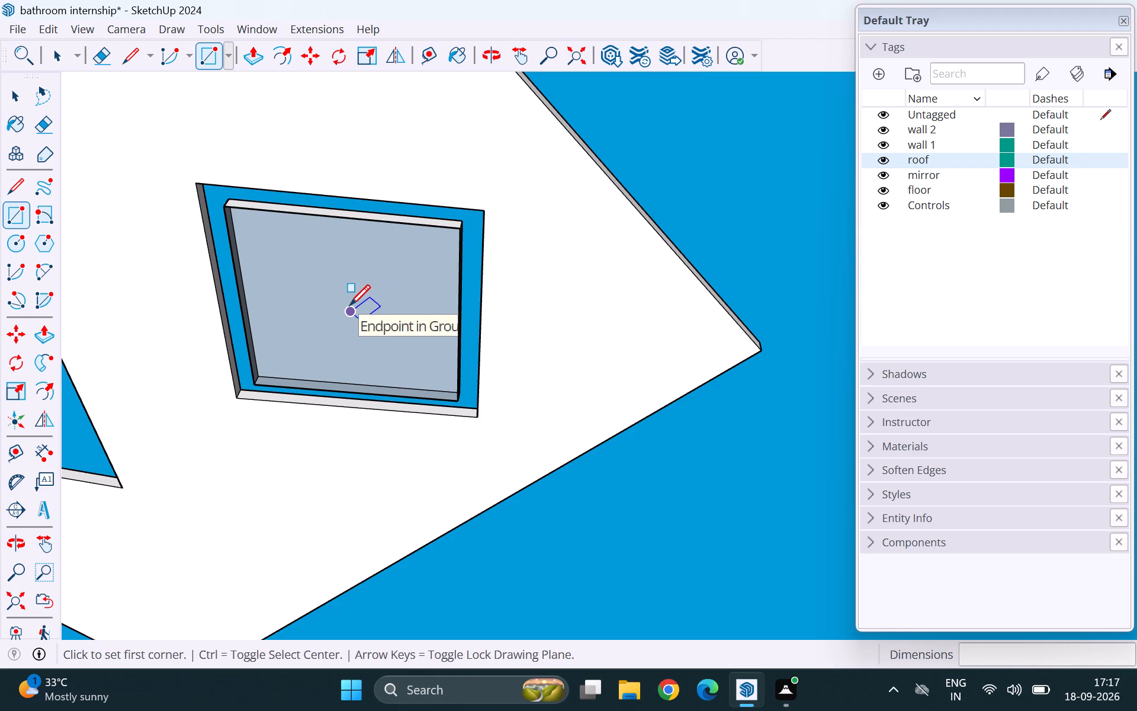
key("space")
Cap the centre piece's open underside with a circumscribed four-sided polygon, radius about 1' 3 9/16", reaching its edge midpoint.
middle_click_drag(329, 319, 363, 254)
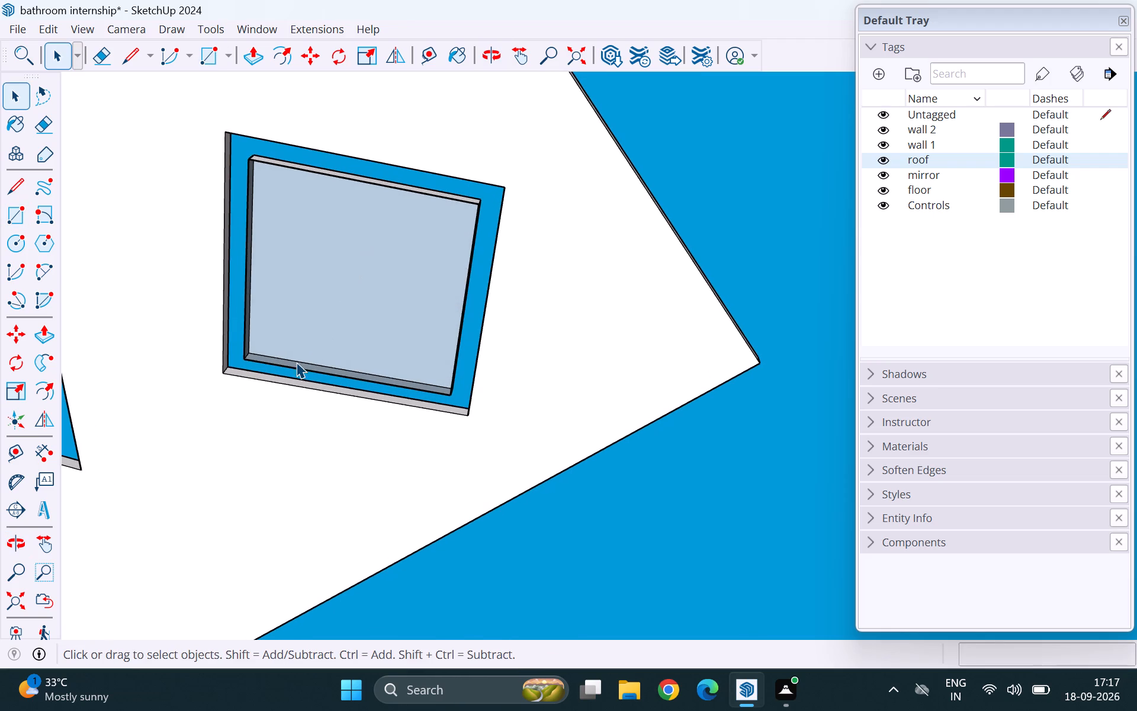
middle_click_drag(573, 358, 439, 311)
scroll(473, 267, "down", 5)
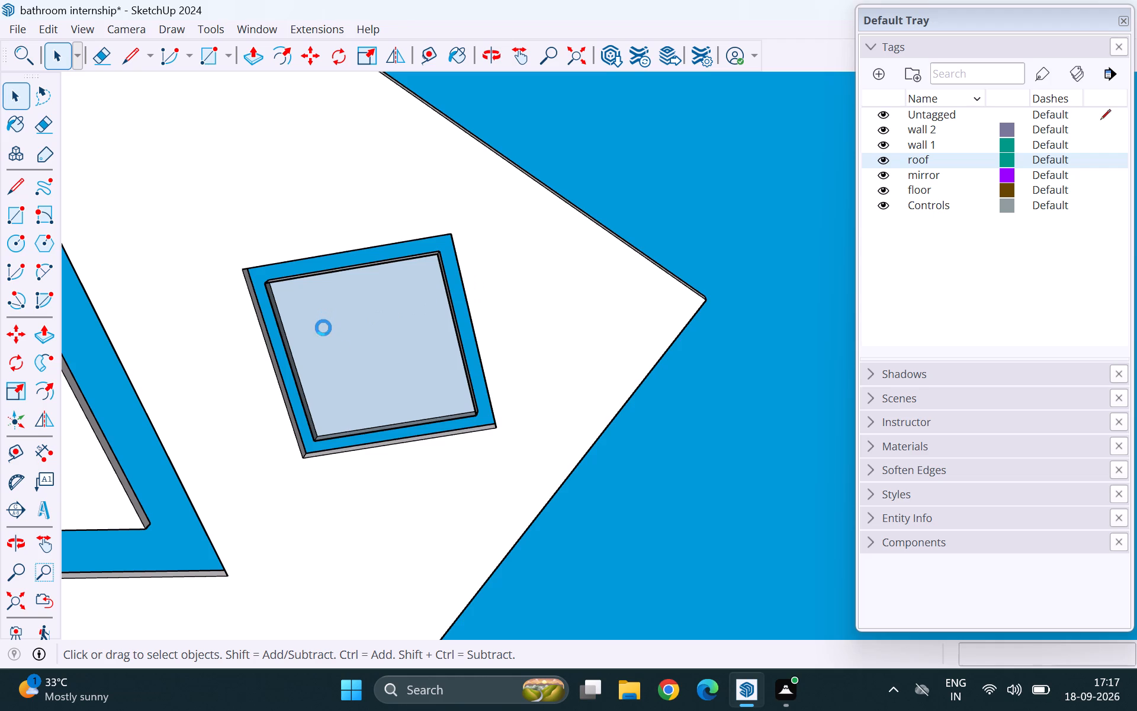
scroll(302, 277, "up", 9)
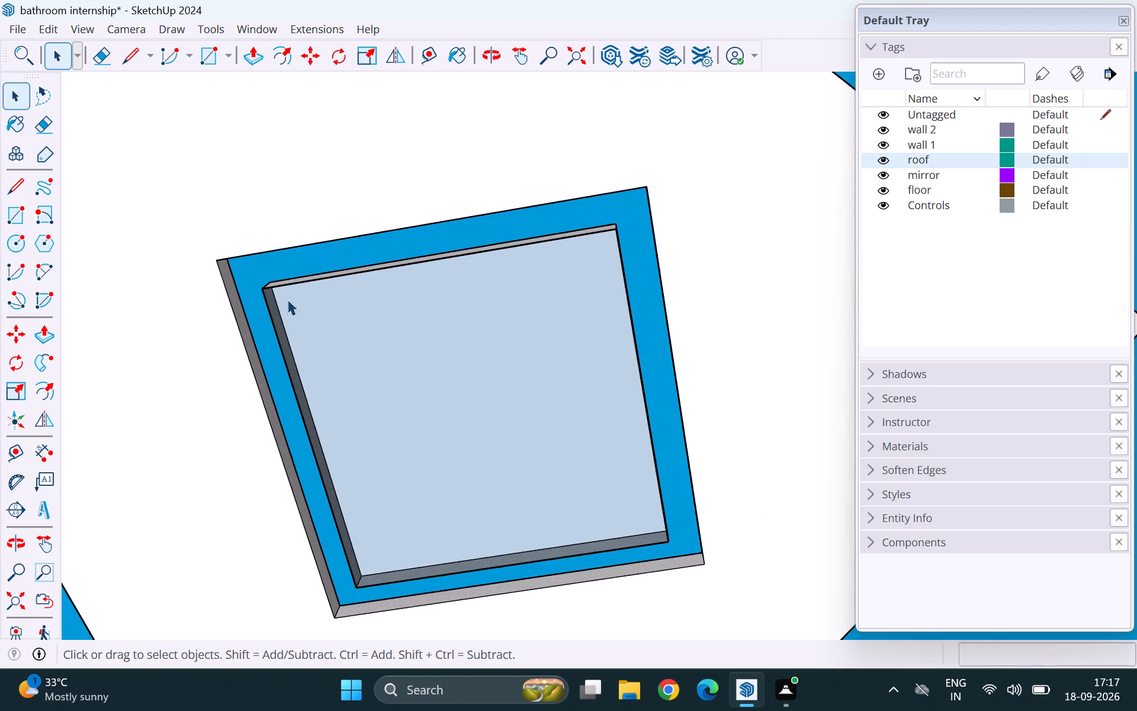
scroll(285, 299, "up", 12)
scroll(248, 309, "down", 5)
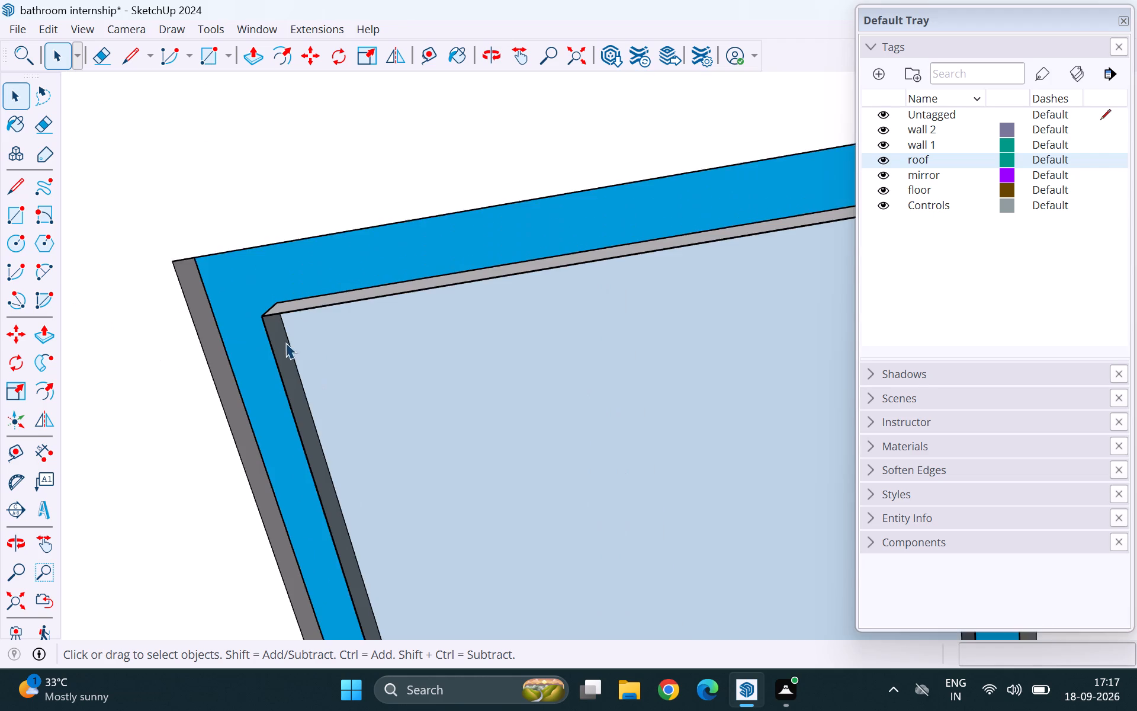
scroll(301, 340, "down", 1)
left_click(36, 249)
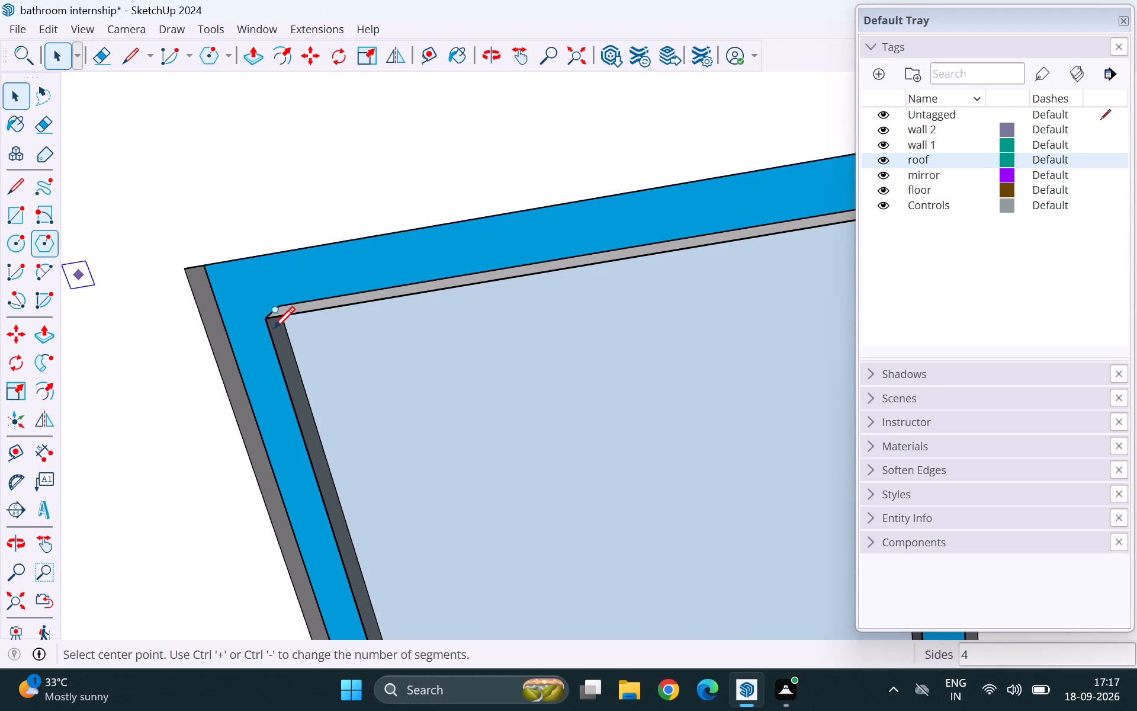
left_click(266, 321)
scroll(272, 341, "down", 6)
scroll(361, 398, "down", 4)
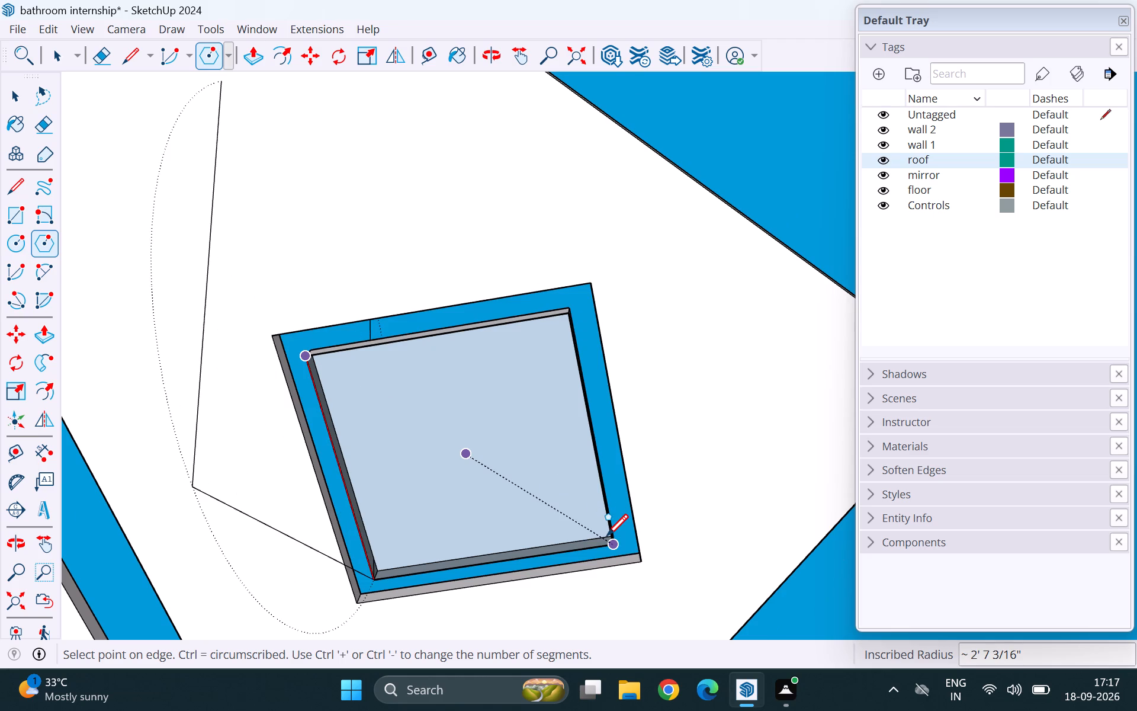
key("Escape")
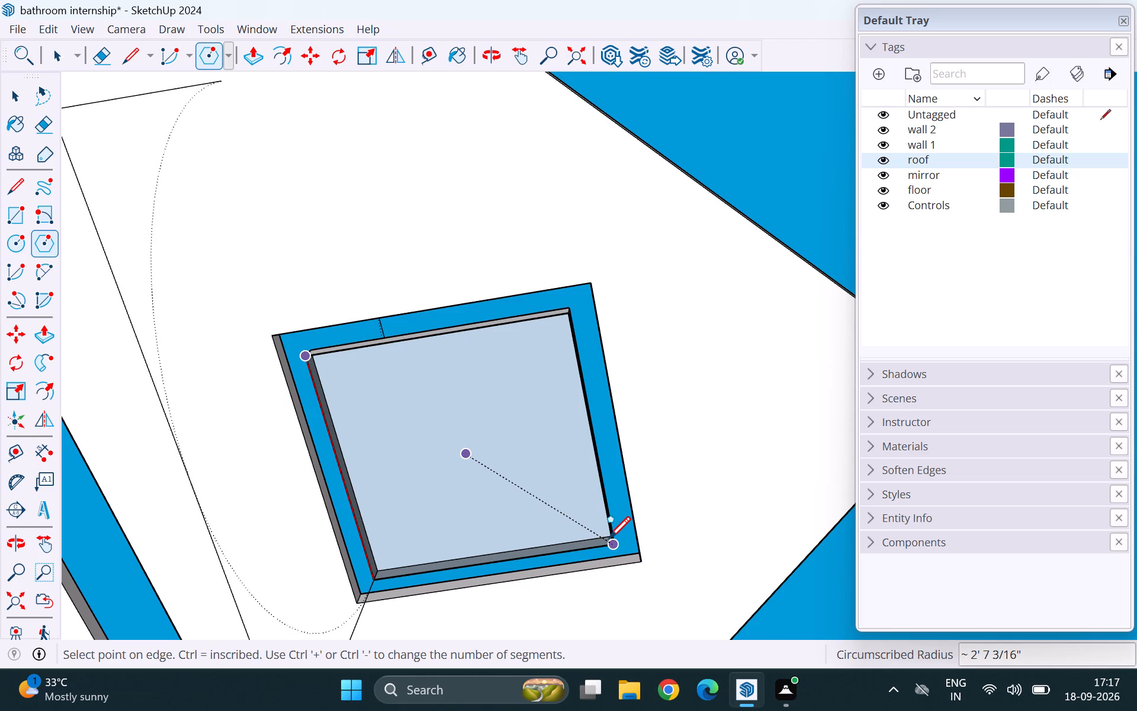
left_click(460, 445)
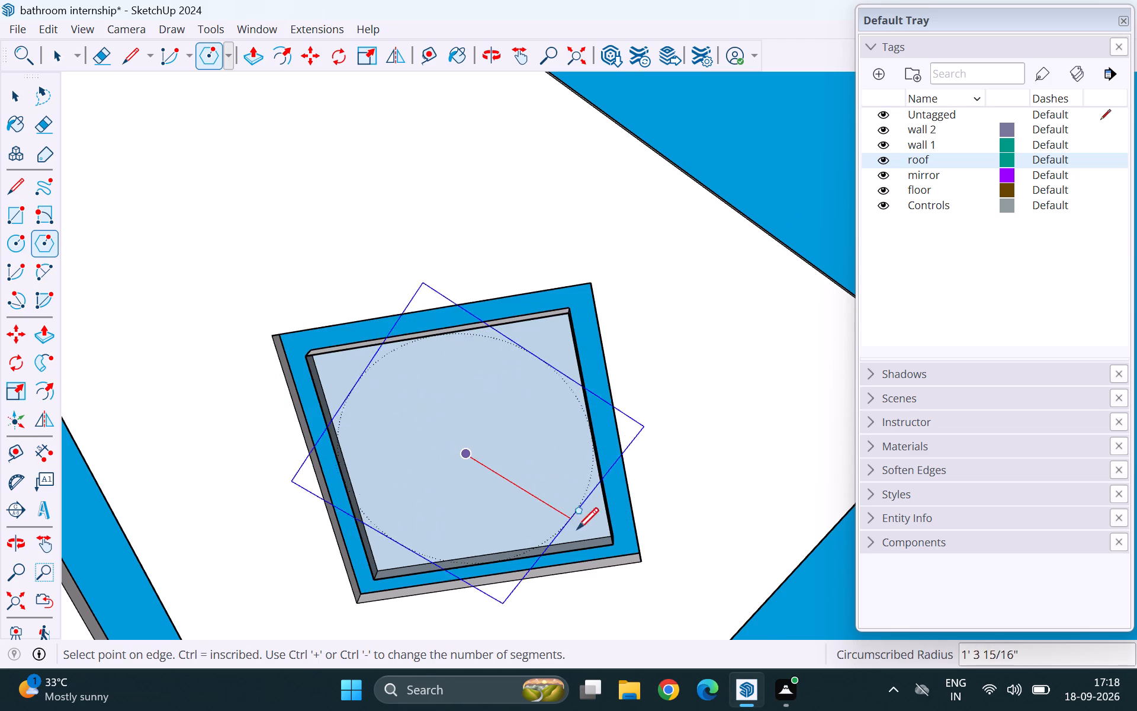
left_click(489, 556)
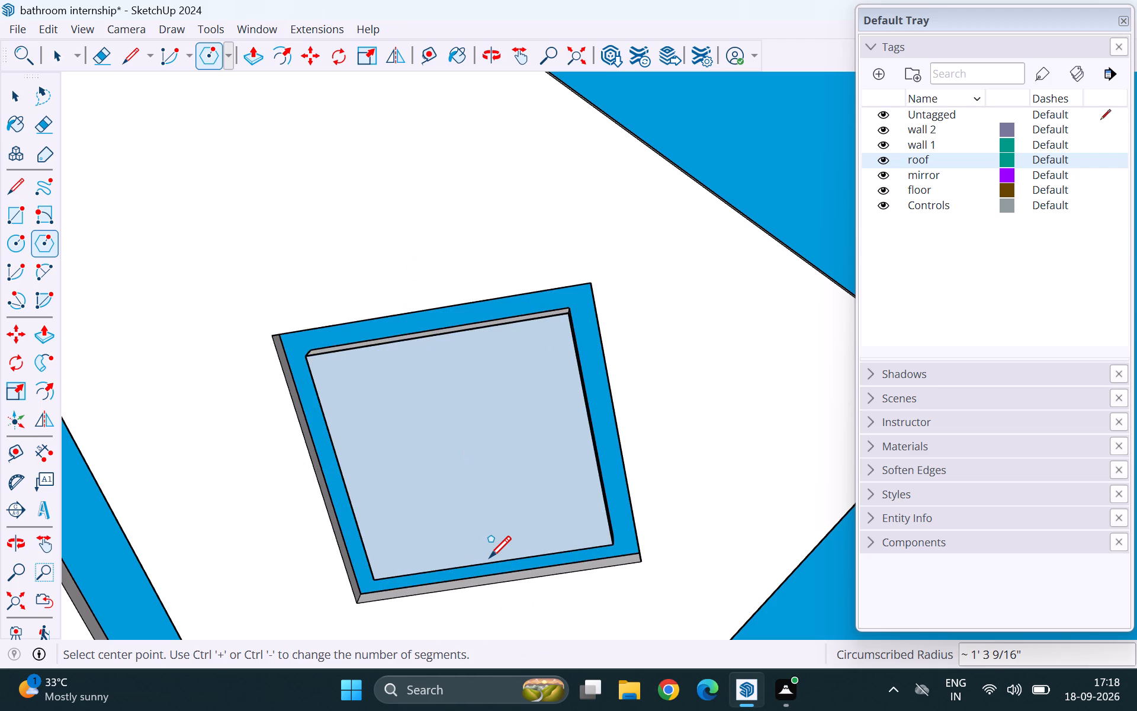
key("space")
Reverse the new four-sided face on the underside of the diamond-shaped centre piece.
left_click(463, 498)
right_click(463, 498)
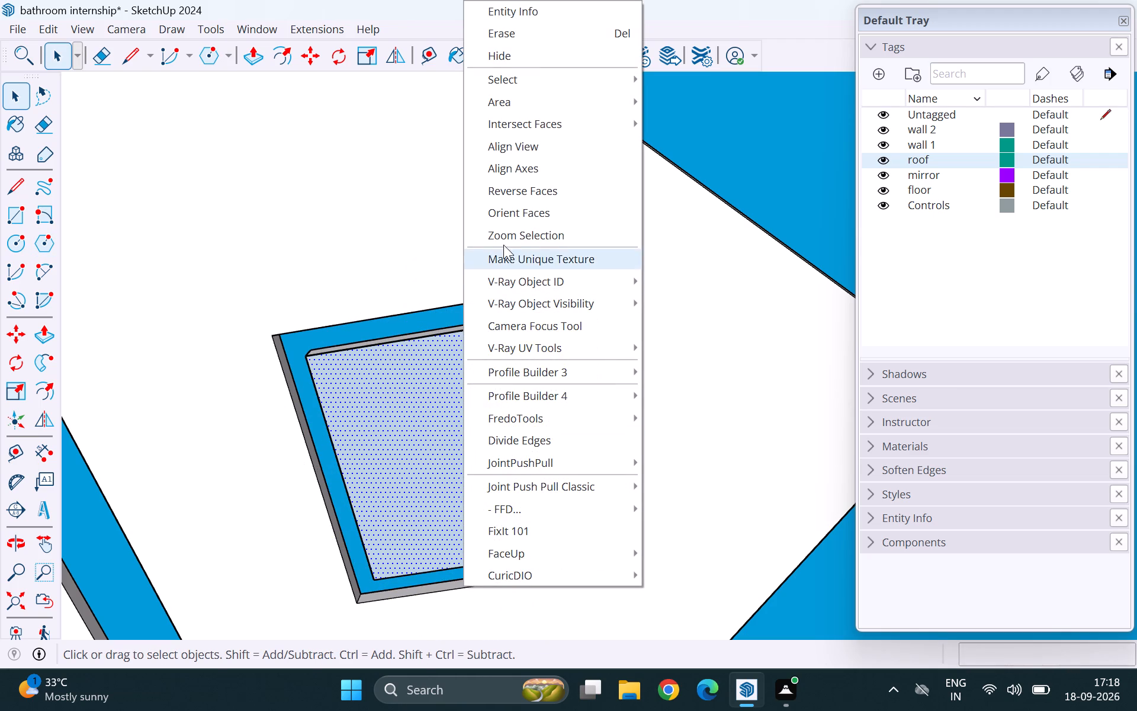
left_click(522, 198)
scroll(356, 437, "down", 5)
middle_click_drag(527, 400, 501, 429)
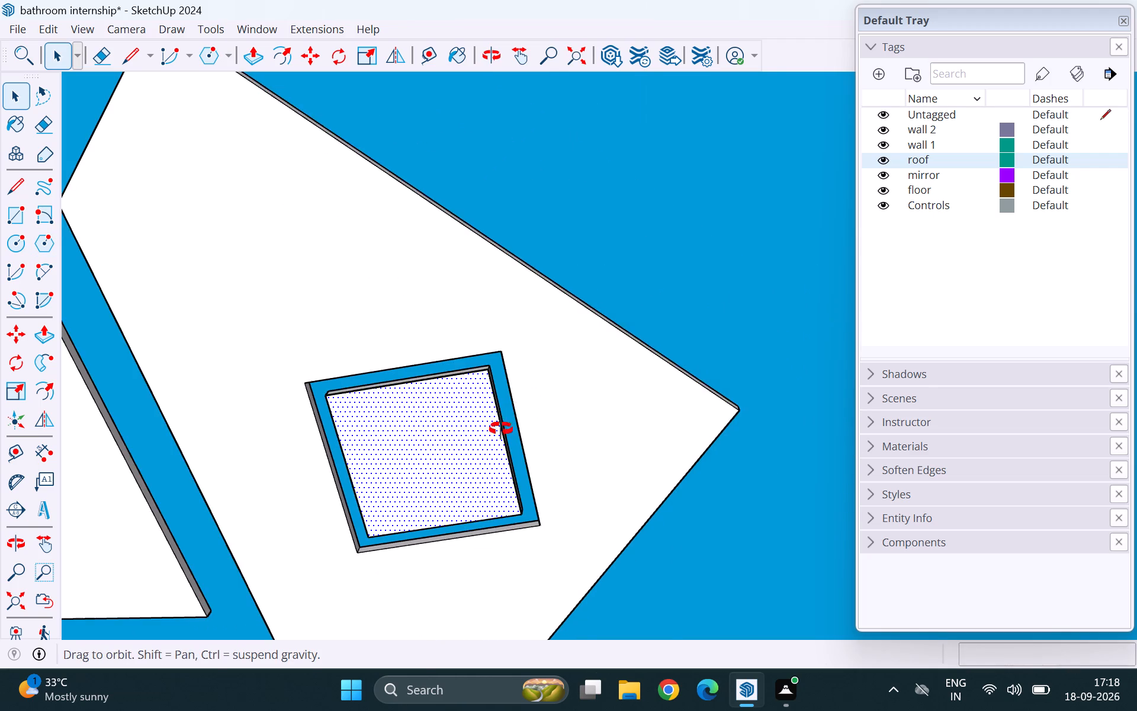
Examine the square panel from above and below, around the V-shaped band and the diamond-shaped border cut.
middle_click_drag(501, 429, 331, 634)
middle_click_drag(534, 321, 494, 600)
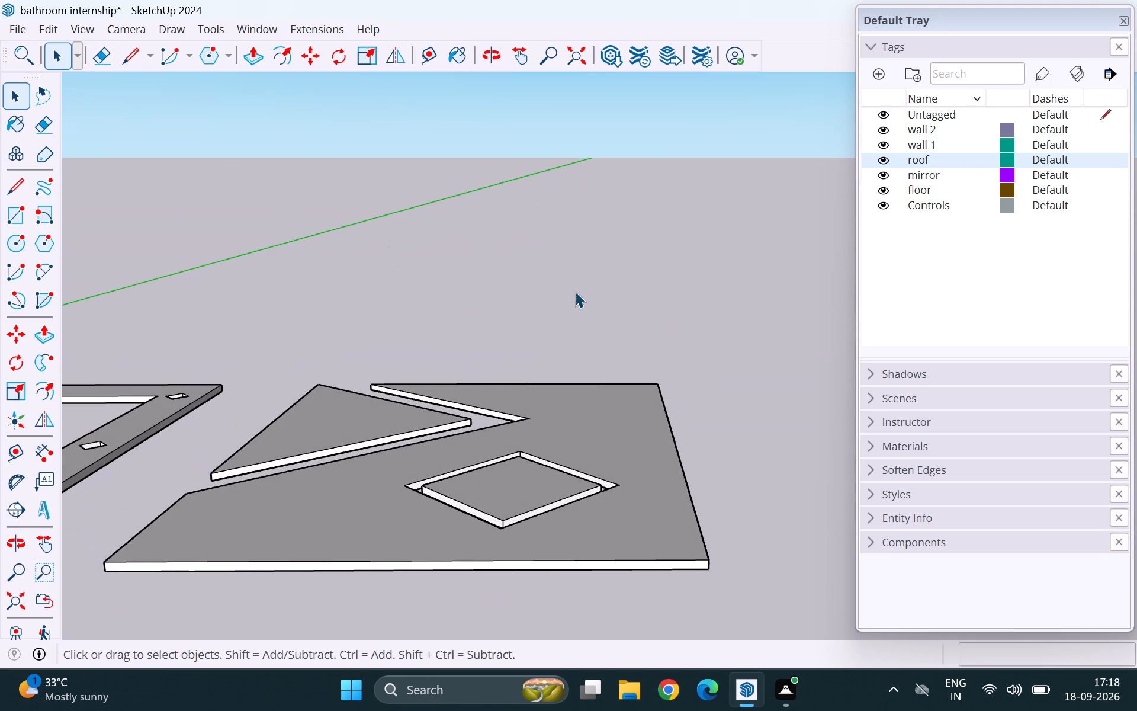
left_click(576, 273)
scroll(553, 387, "down", 3)
scroll(537, 539, "up", 1)
middle_click_drag(540, 537, 560, 298)
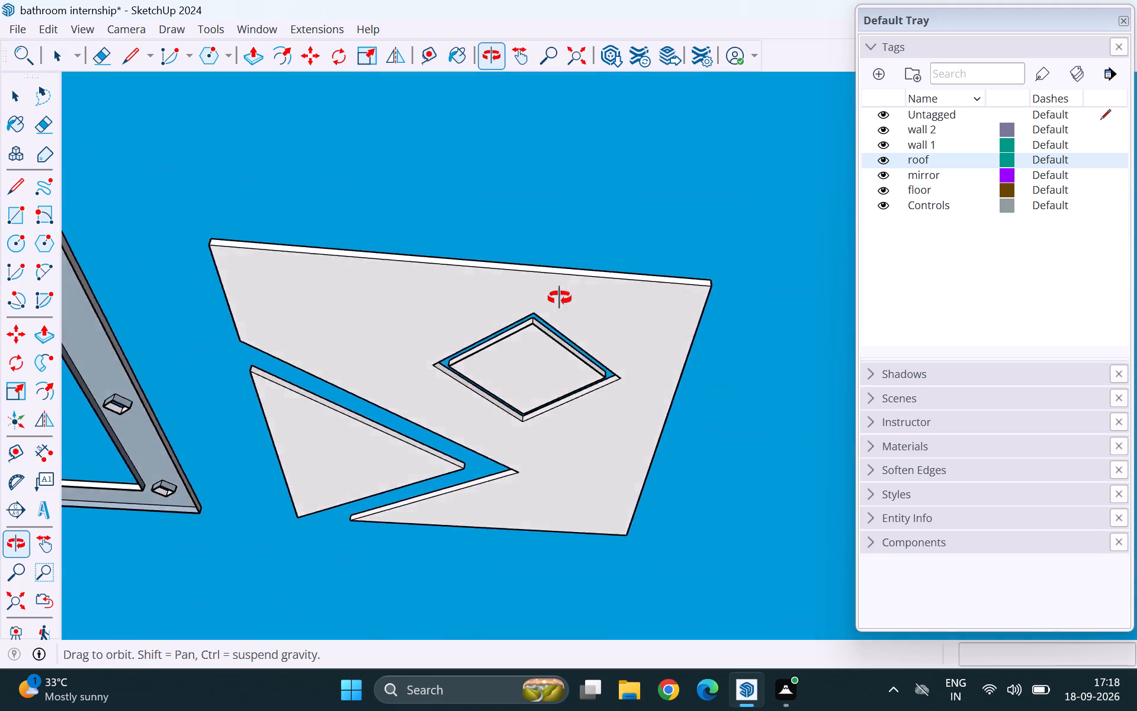
middle_click_drag(560, 298, 550, 625)
scroll(602, 357, "down", 2)
middle_click_drag(572, 437, 566, 638)
scroll(663, 383, "down", 4)
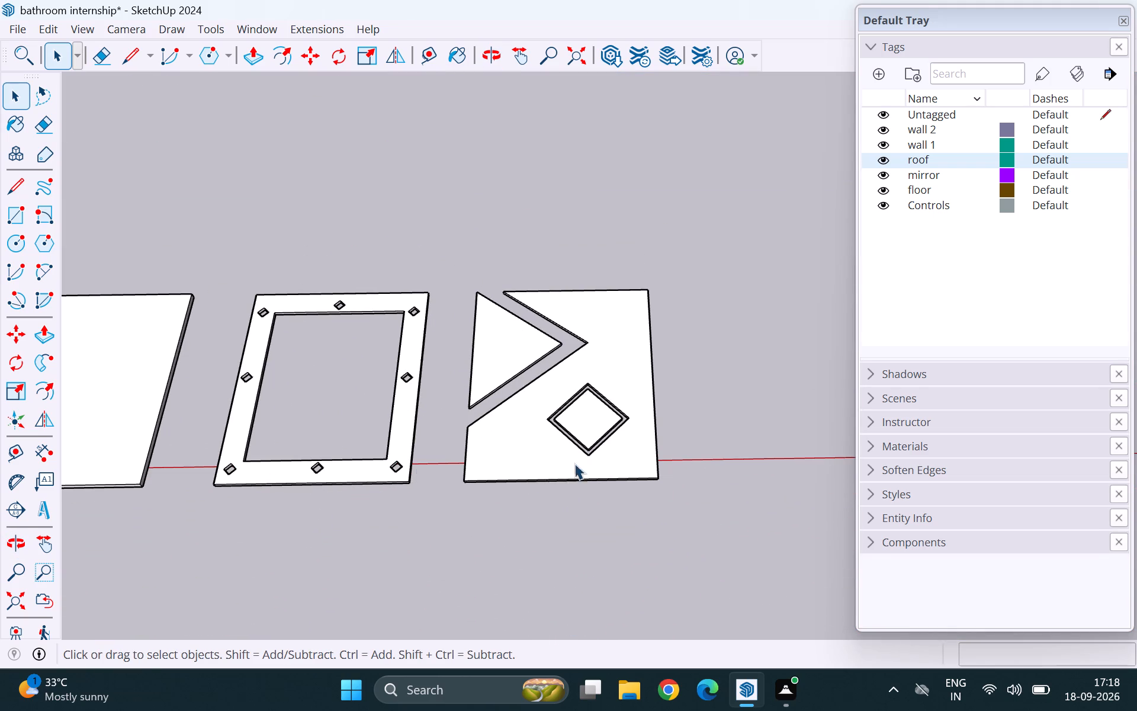
scroll(603, 443, "down", 2)
scroll(555, 428, "up", 5)
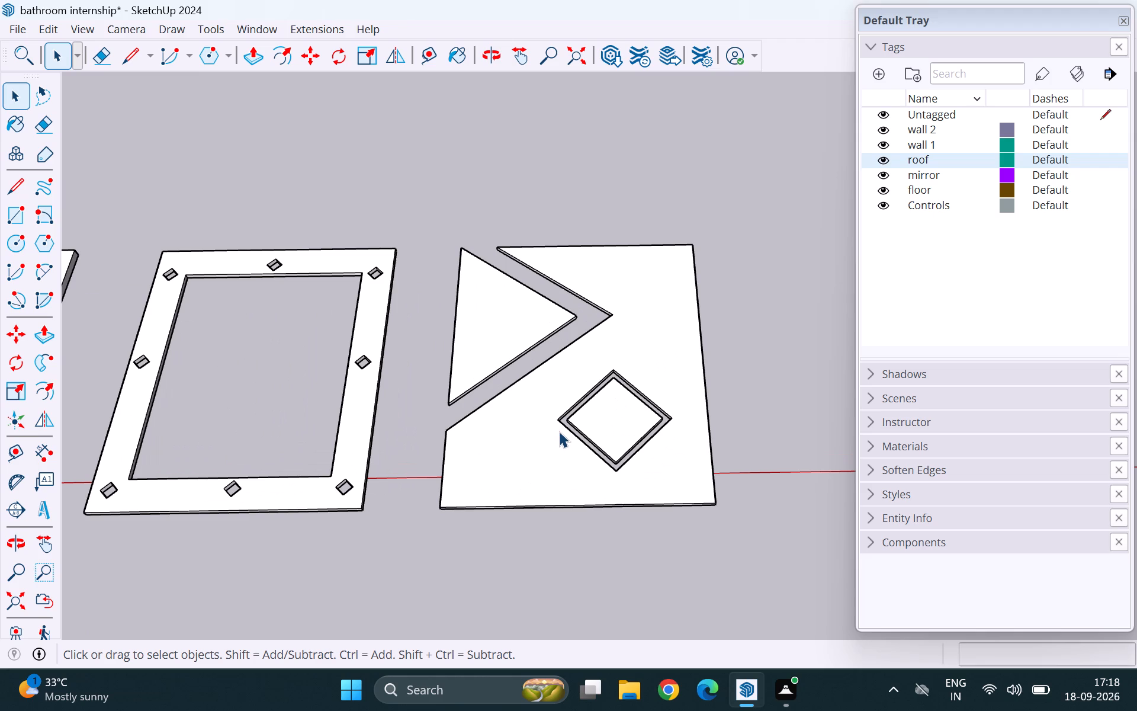
Undo the latest changes back to the uncut diamond border with its two concentric outlines on the panel.
key("ctrl+z")
key("ctrl+z")
key("ctrl+z")
key("ctrl+z")
Push the inner diamond face 2" through the panel to open a hole, and close the group's editing context.
scroll(603, 421, "up", 5)
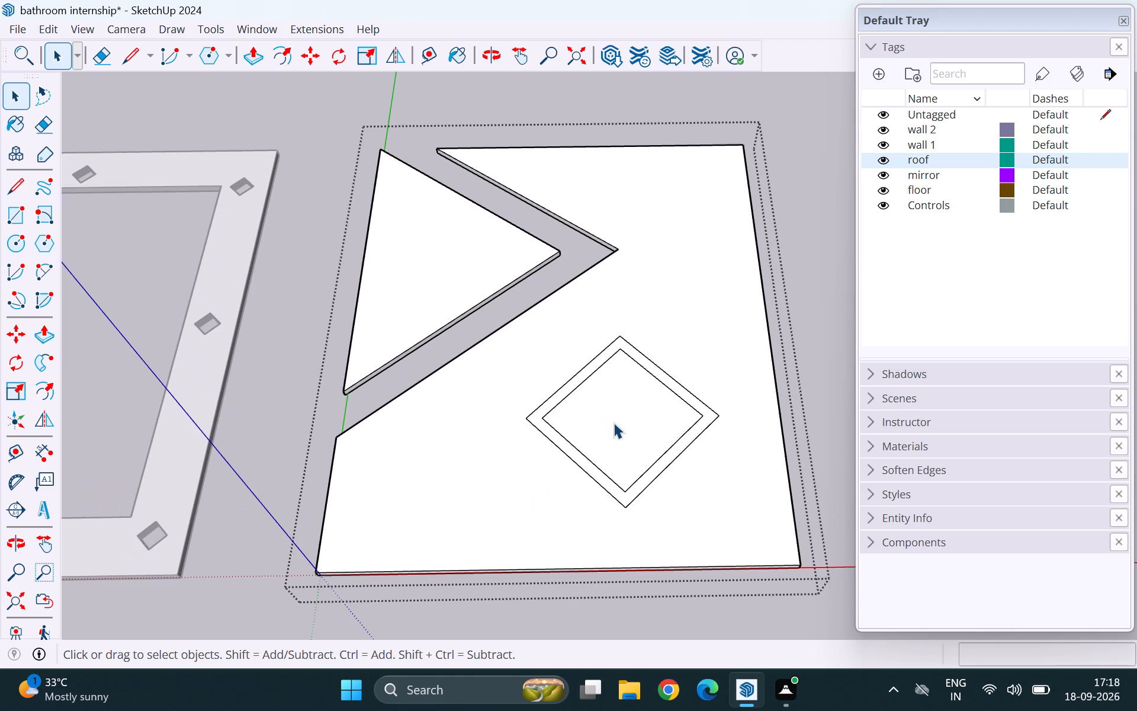
left_click(614, 422)
key("p")
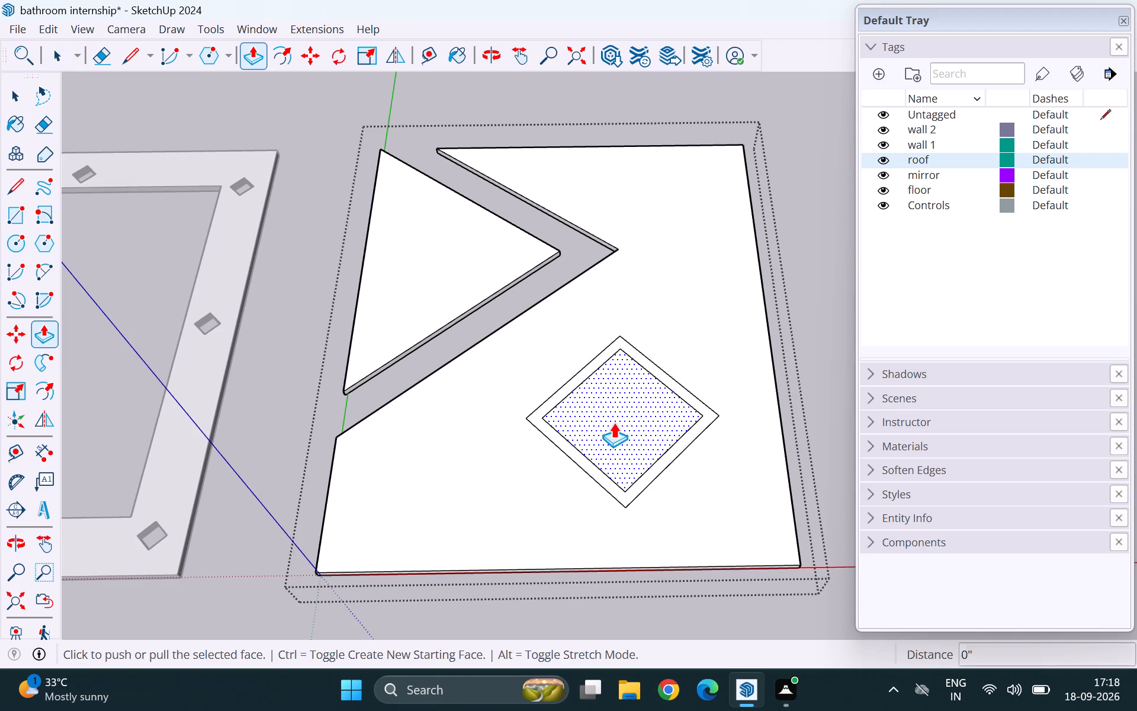
left_click(614, 422)
left_click(640, 435)
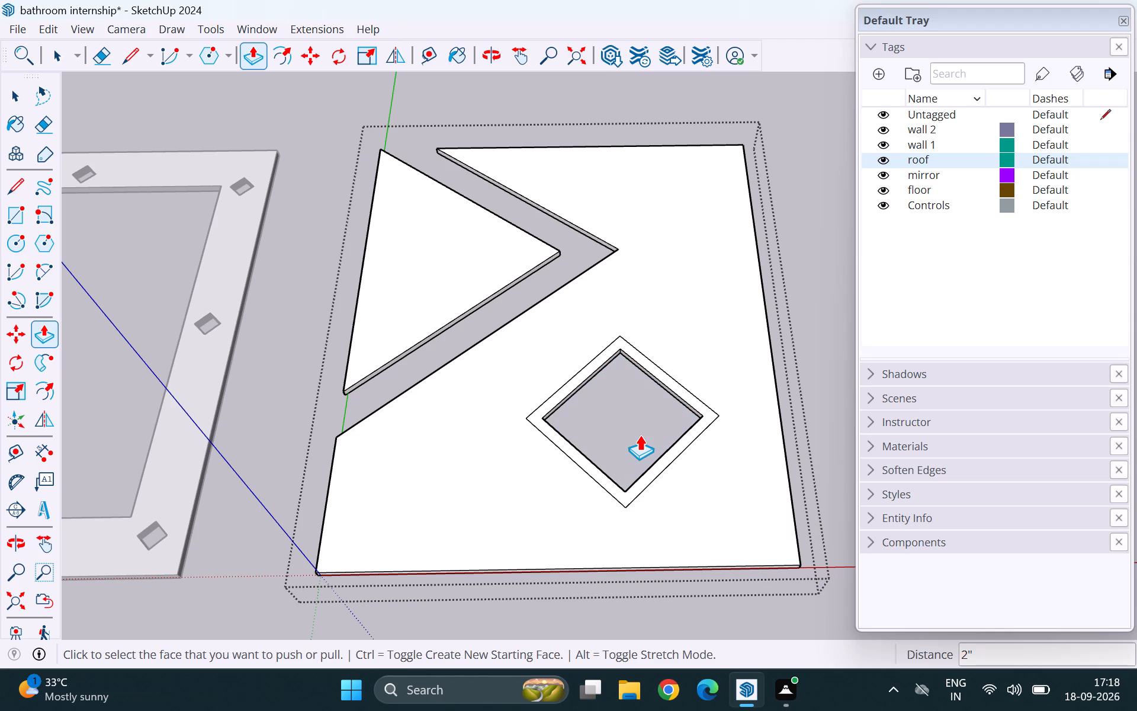
key("space")
scroll(563, 421, "down", 5)
left_click(773, 369)
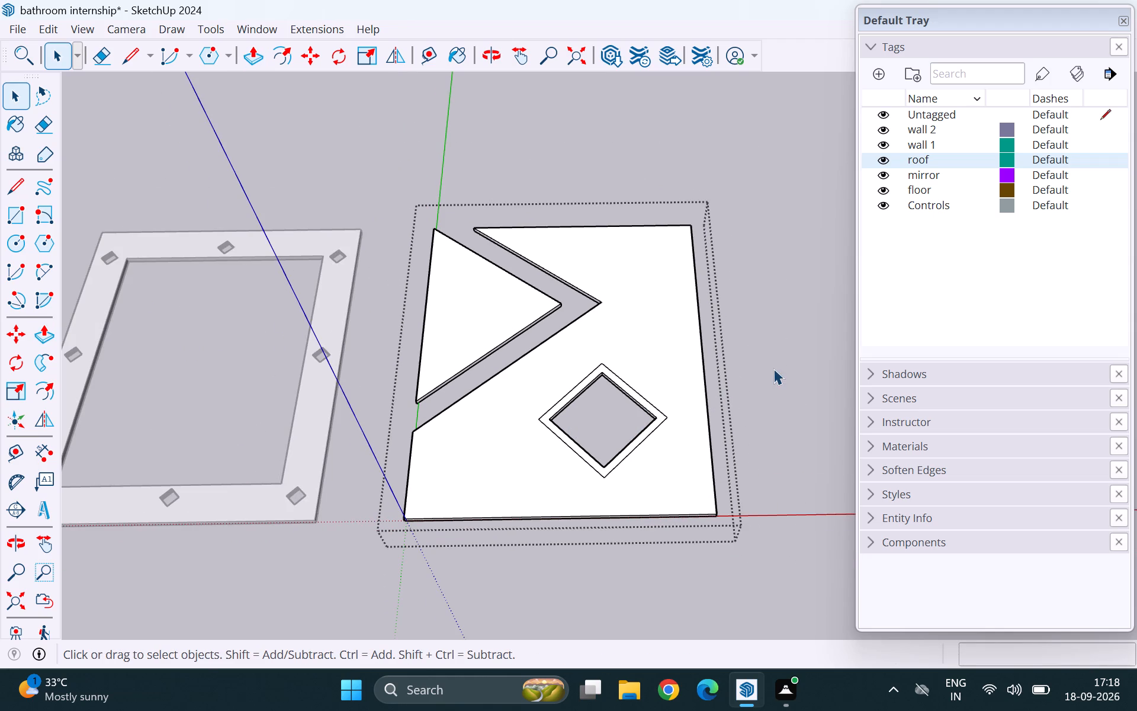
Examine the diamond-shaped opening from the panel's underside and from above.
middle_click_drag(616, 496, 657, 228)
middle_click(614, 326)
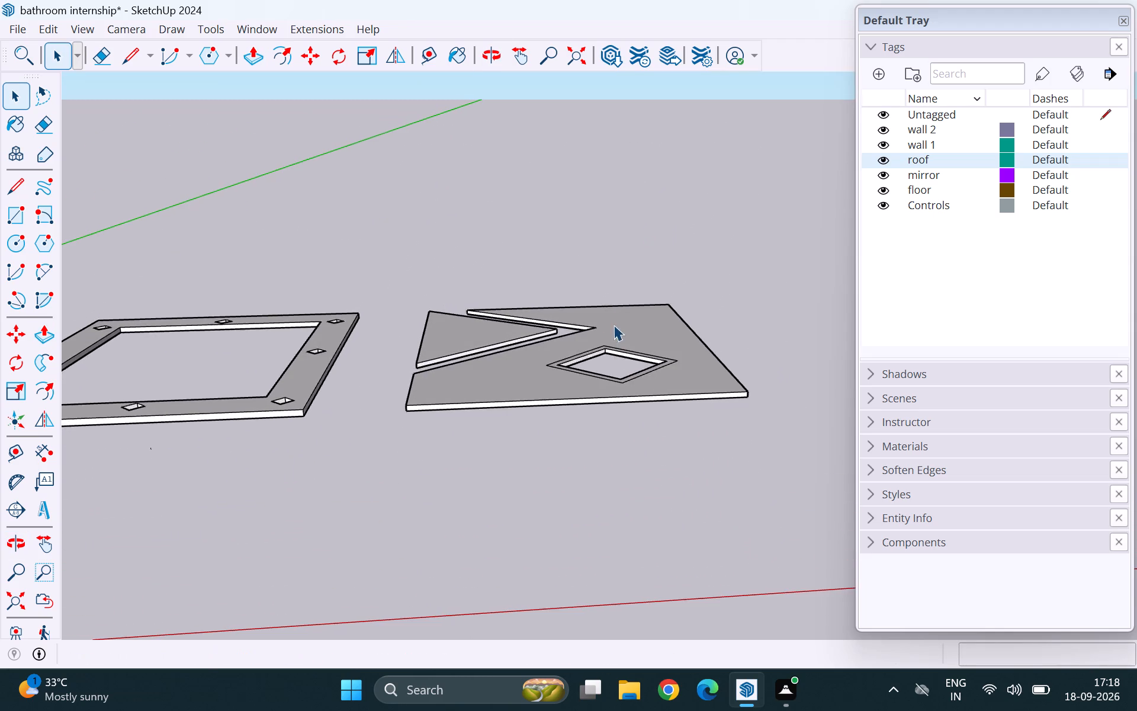
middle_click(614, 325)
middle_click_drag(641, 454, 614, 250)
scroll(641, 454, "up", 1)
scroll(607, 324, "up", 5)
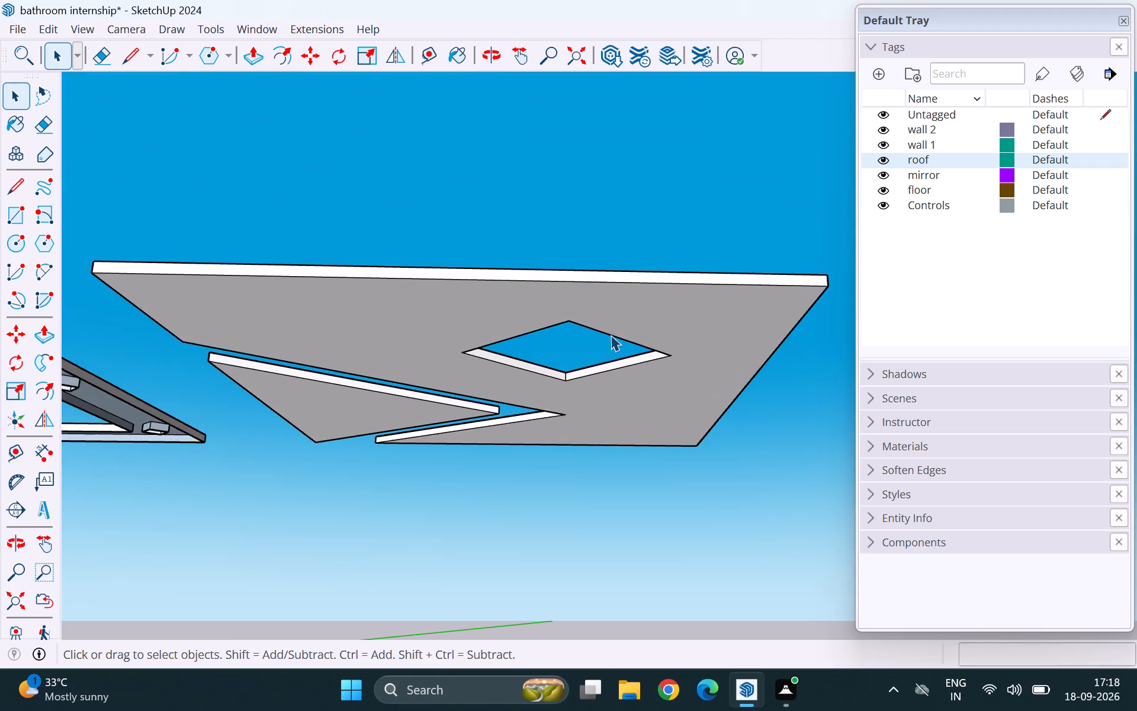
scroll(625, 366, "up", 3)
scroll(607, 367, "down", 8)
scroll(611, 336, "up", 1)
middle_click_drag(611, 336, 597, 660)
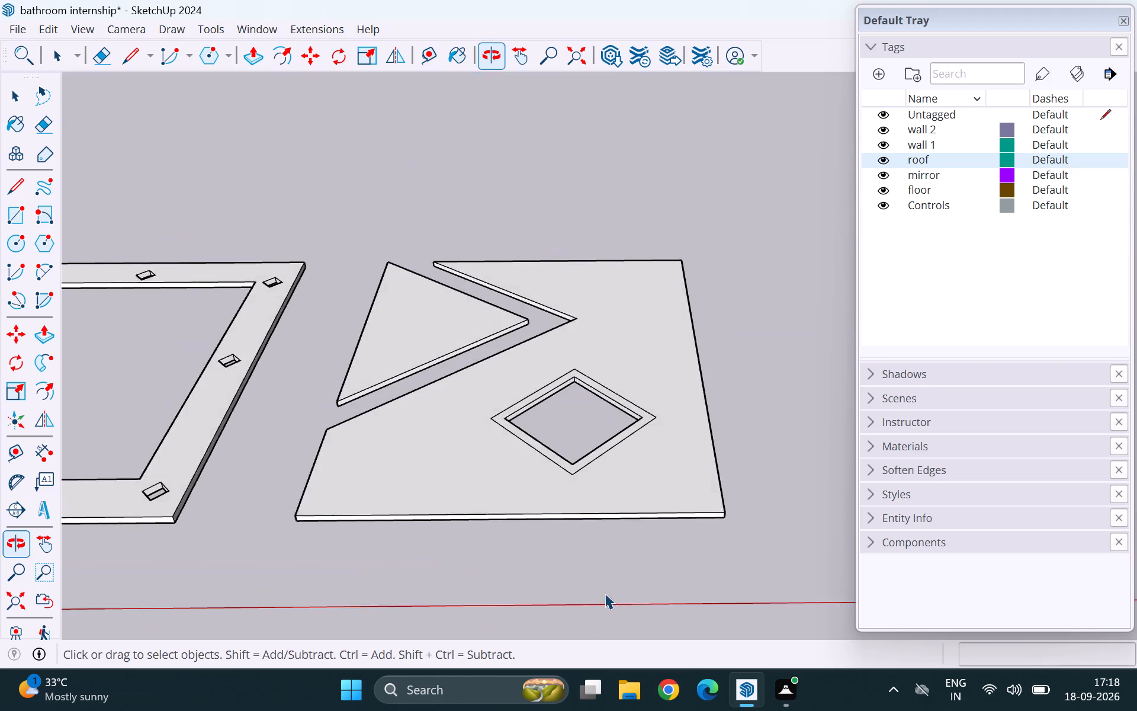
Push the diamond border face about 15/16" down into the panel as a recess around the opening, and close the group.
scroll(650, 417, "up", 8)
left_click(614, 430)
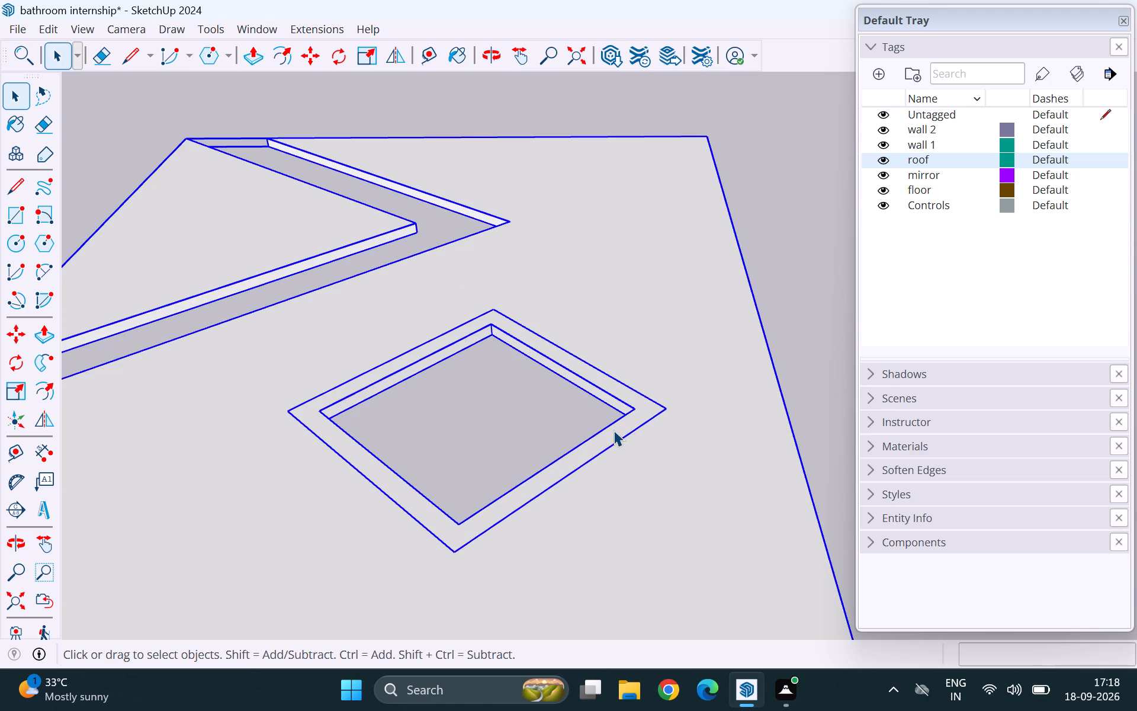
double_click(614, 430)
left_click(611, 432)
key("p")
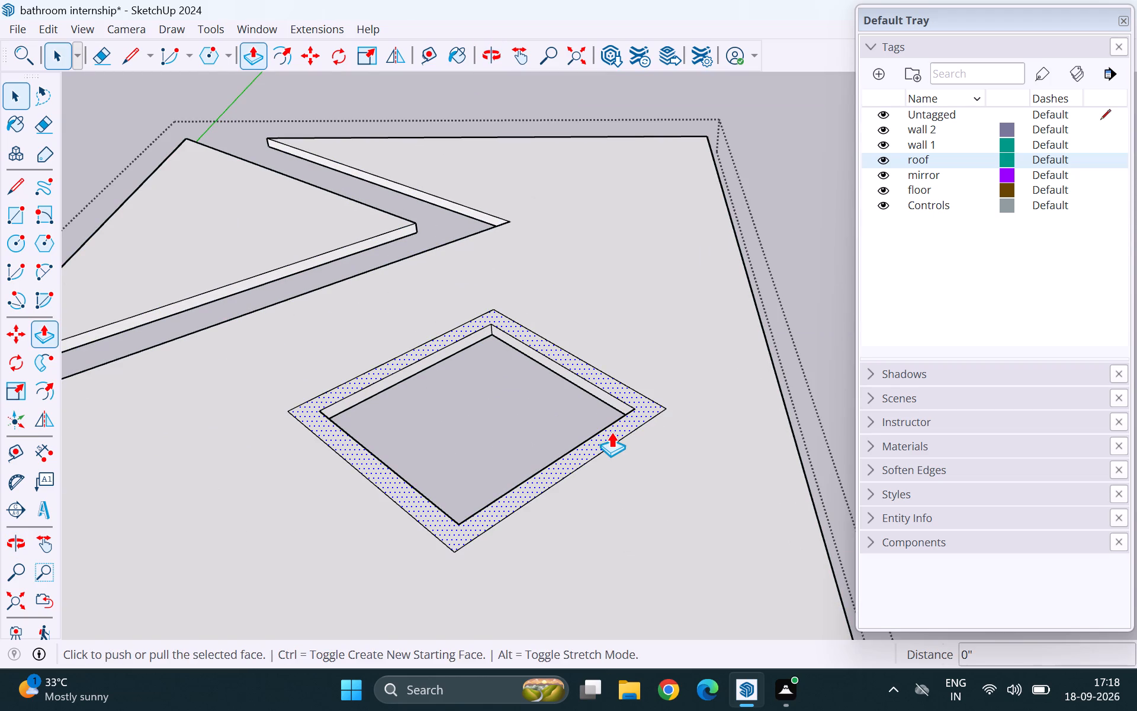
left_click(611, 432)
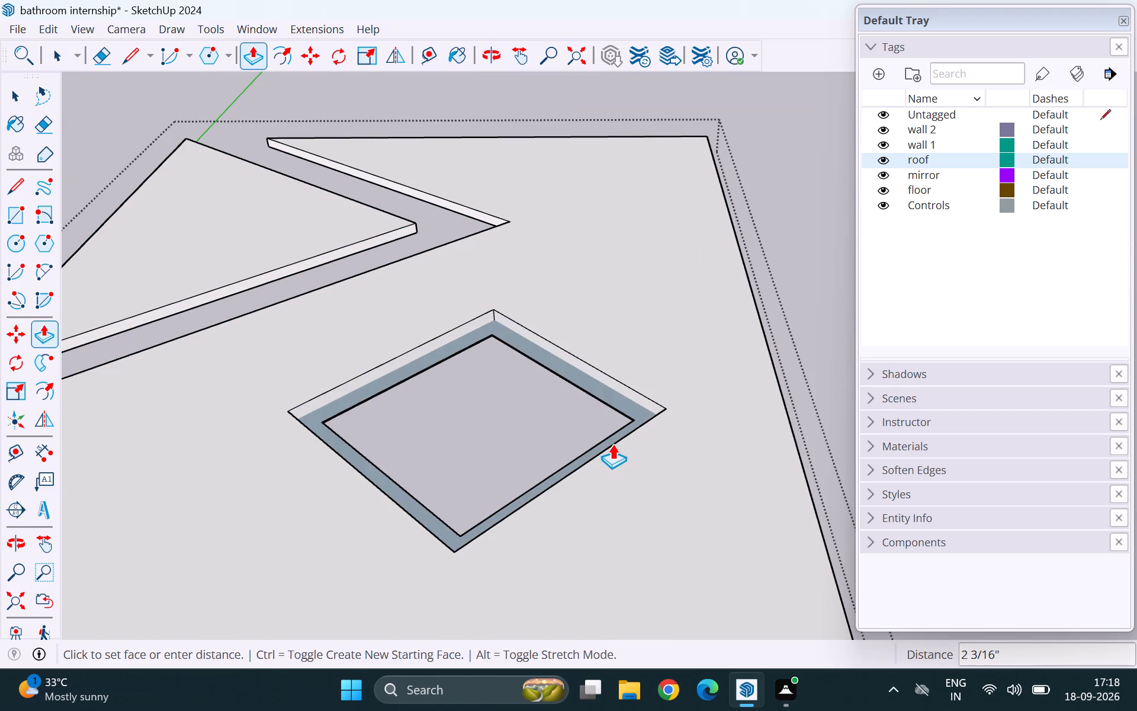
left_click(612, 437)
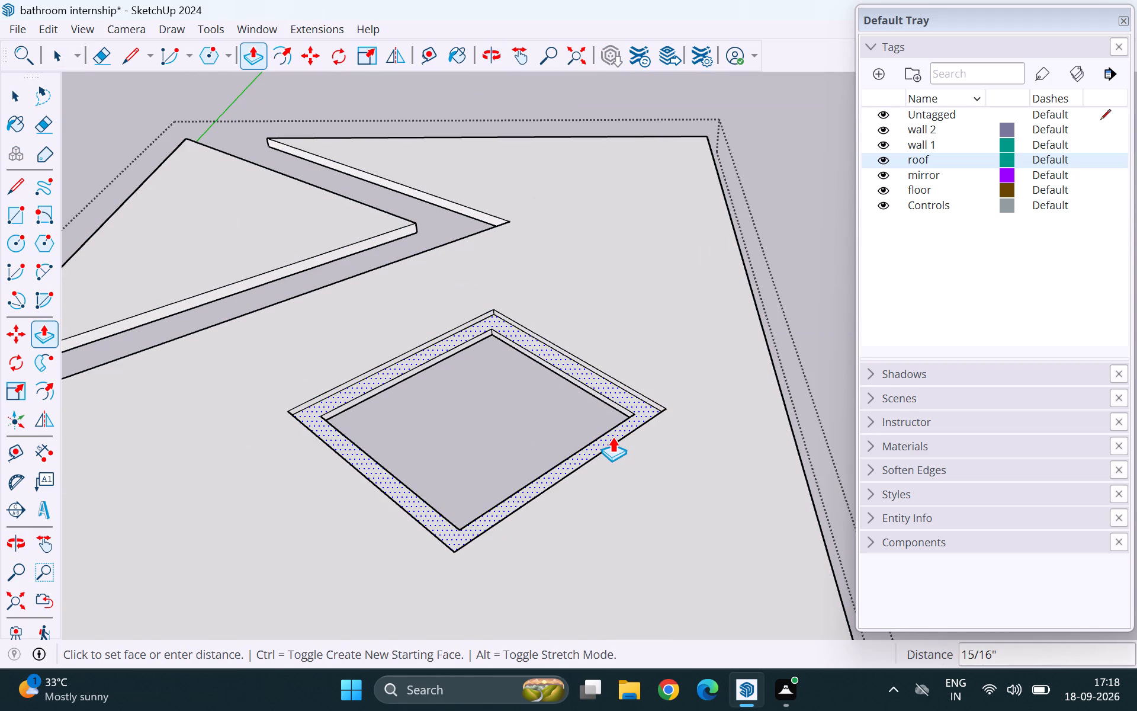
key("space")
left_click(819, 324)
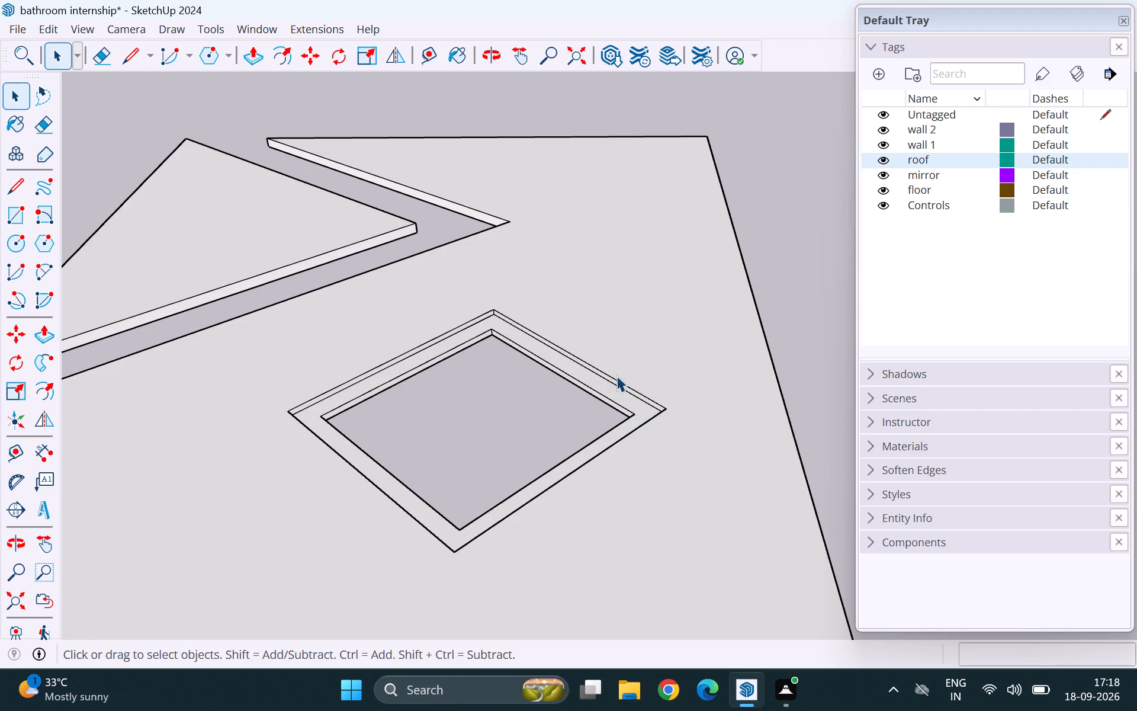
Examine the panel with the recessed diamond border alongside the neighbouring frame panel.
scroll(407, 335, "down", 8)
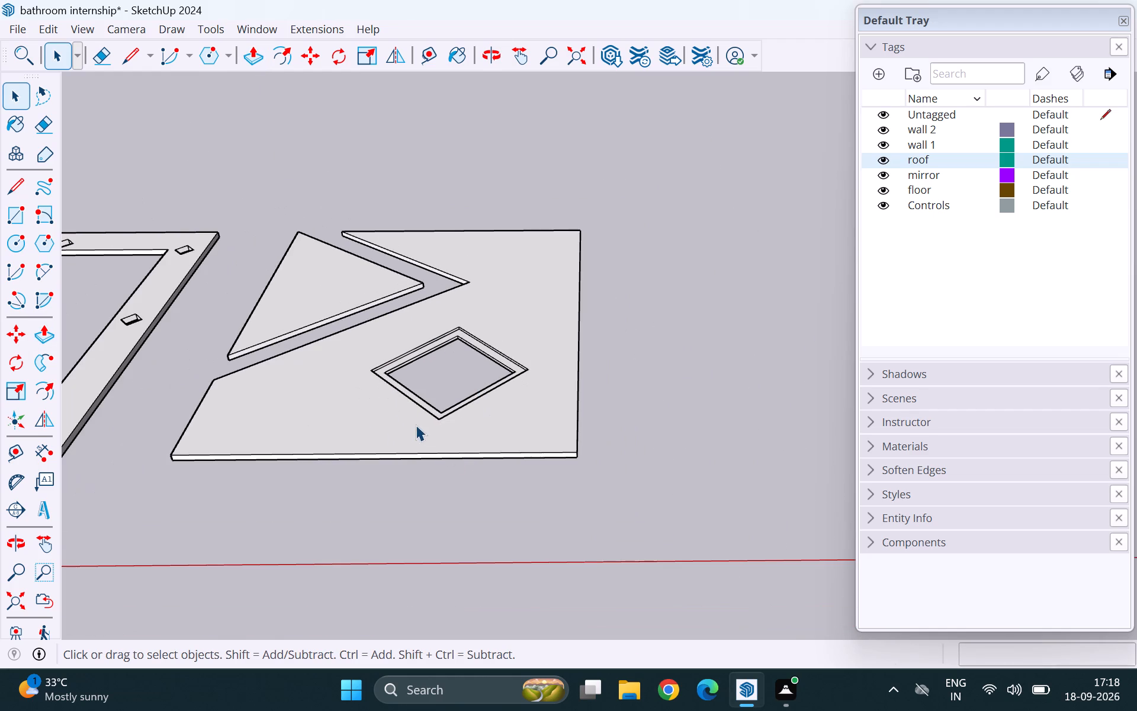
middle_click_drag(416, 425, 501, 111)
middle_click_drag(501, 111, 436, 481)
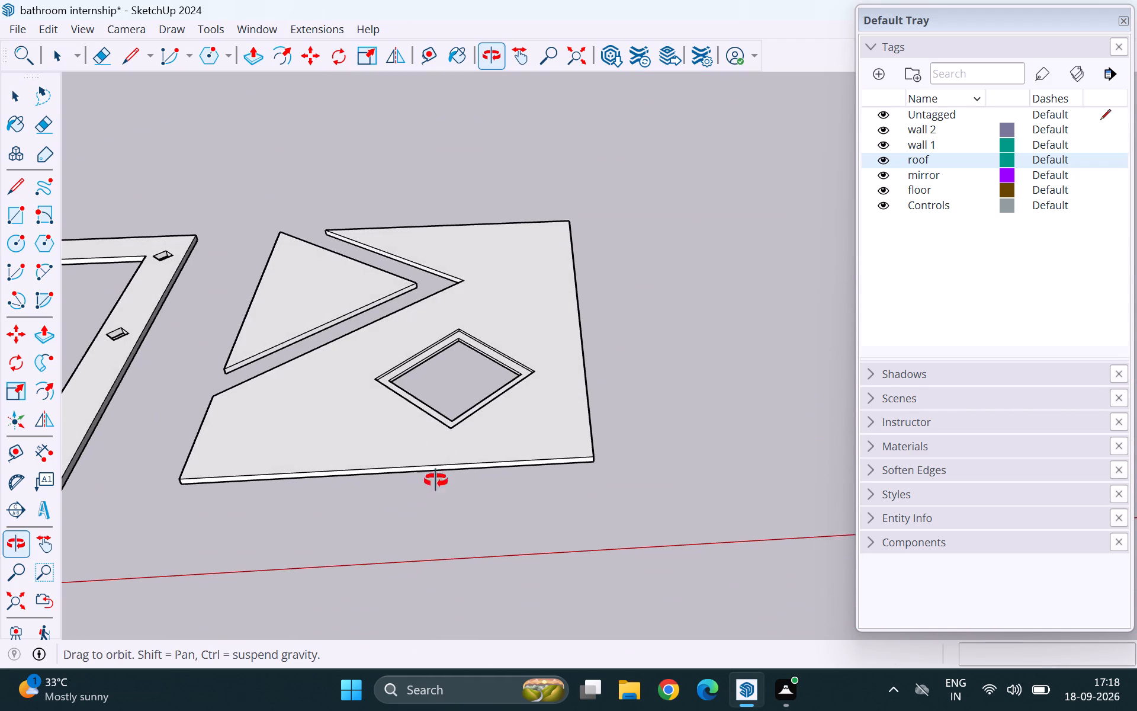
middle_click_drag(436, 481, 433, 511)
scroll(428, 517, "up", 1)
scroll(546, 405, "down", 9)
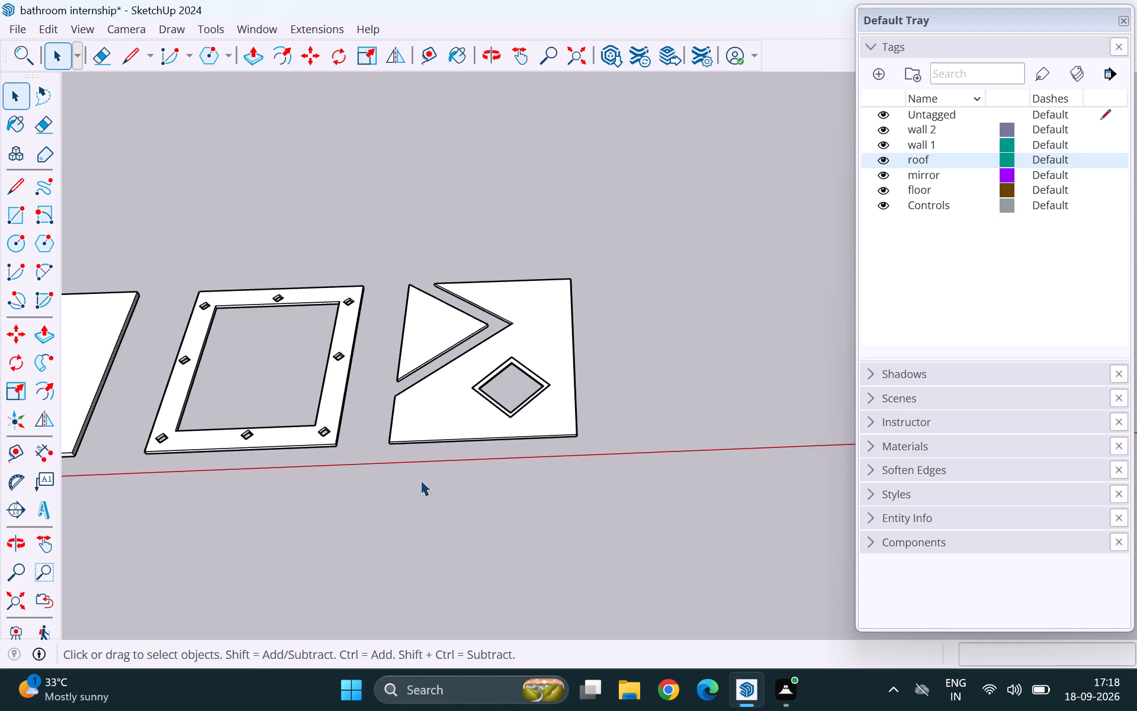
Move the panel group by its corner about 10' 7 1/2" so that it overlaps the neighbouring frame panel.
scroll(297, 454, "up", 5)
left_click(495, 403)
scroll(530, 466, "up", 3)
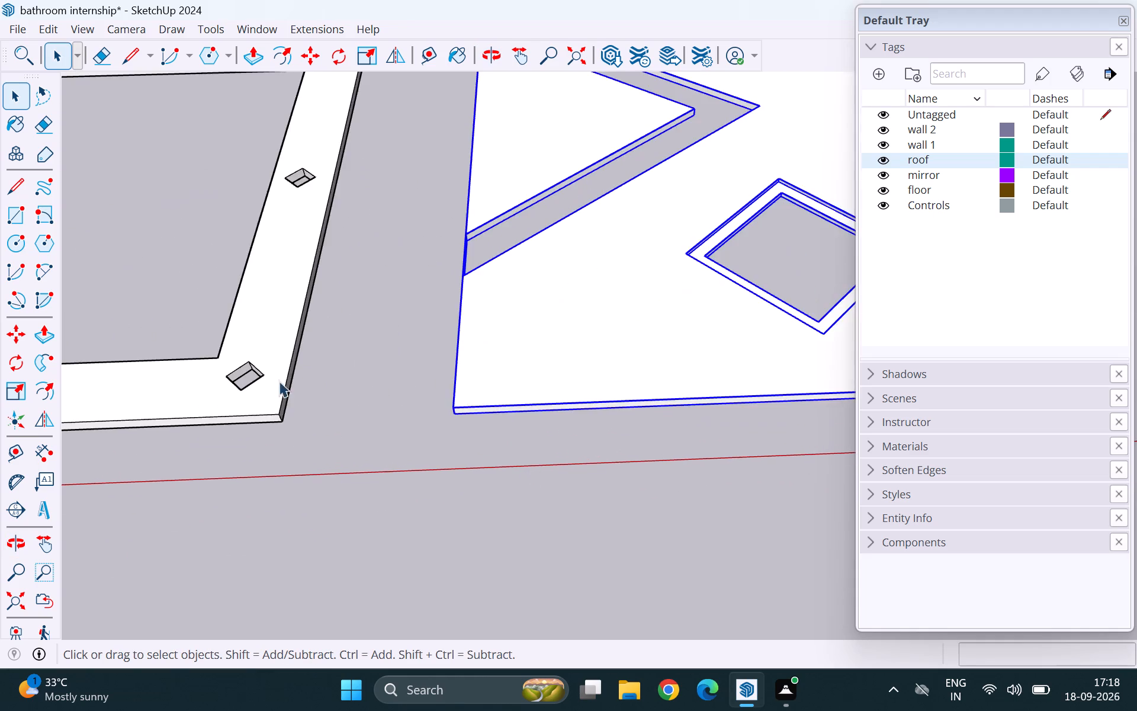
scroll(262, 394, "down", 7)
scroll(670, 371, "up", 14)
scroll(706, 497, "down", 4)
key("m")
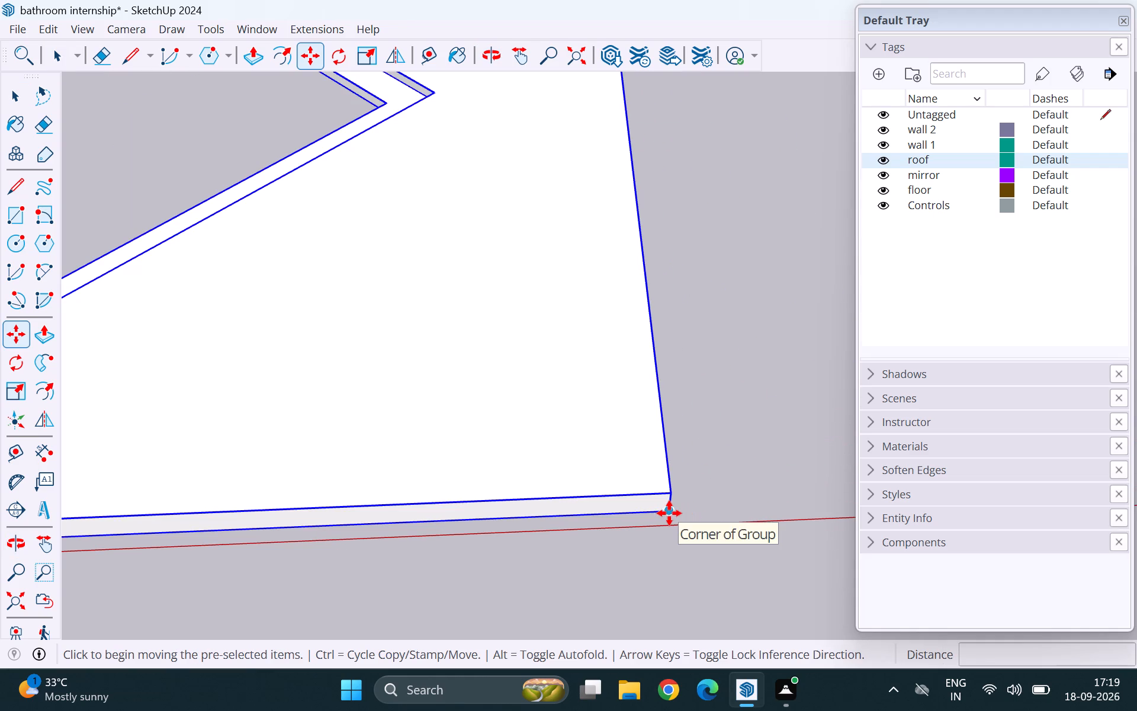
left_click_drag(668, 497, 674, 495)
scroll(724, 458, "down", 17)
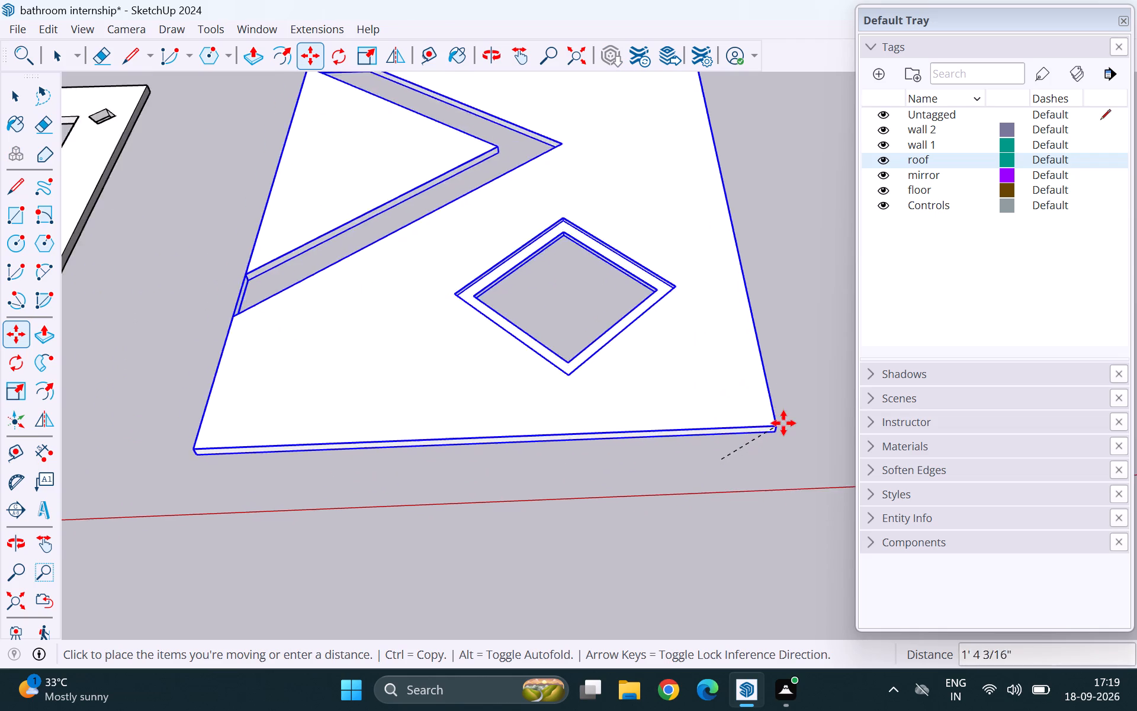
scroll(783, 423, "down", 10)
scroll(513, 523, "up", 7)
scroll(625, 342, "up", 5)
scroll(582, 421, "up", 4)
middle_click_drag(541, 450, 533, 250)
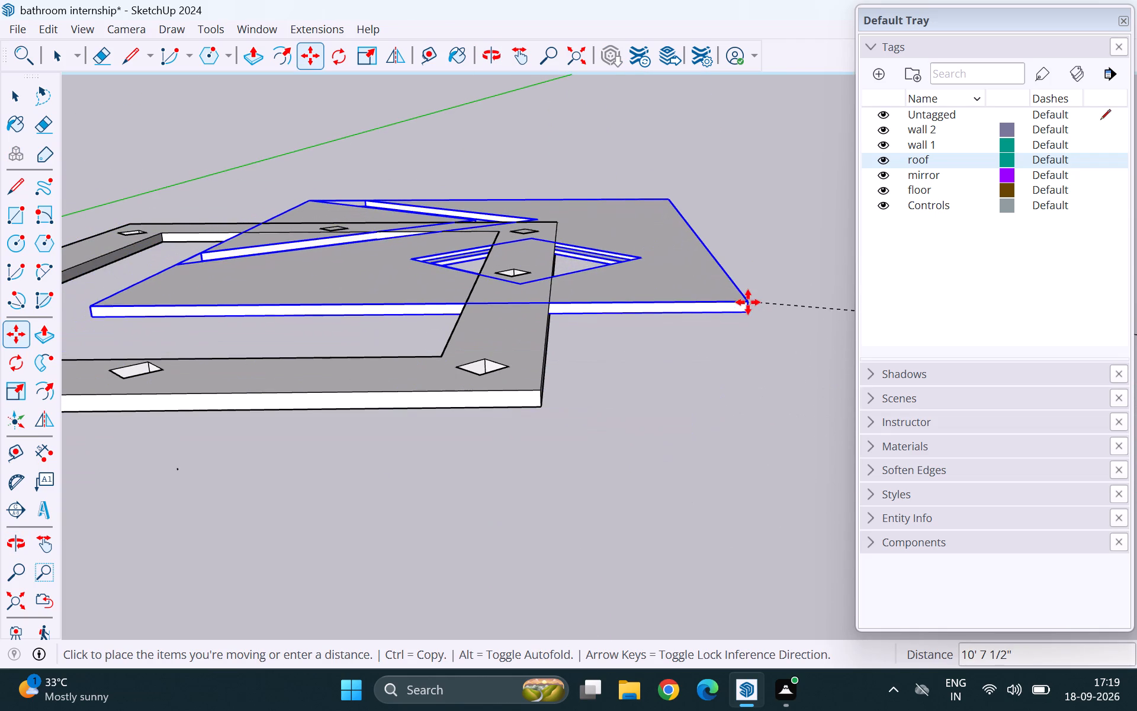
left_click(748, 302)
Move the panel group about 4' 7 7/16" further across the frame, towards the frame's inner opening corner.
scroll(632, 409, "up", 1)
middle_click_drag(633, 407, 639, 363)
scroll(773, 183, "up", 6)
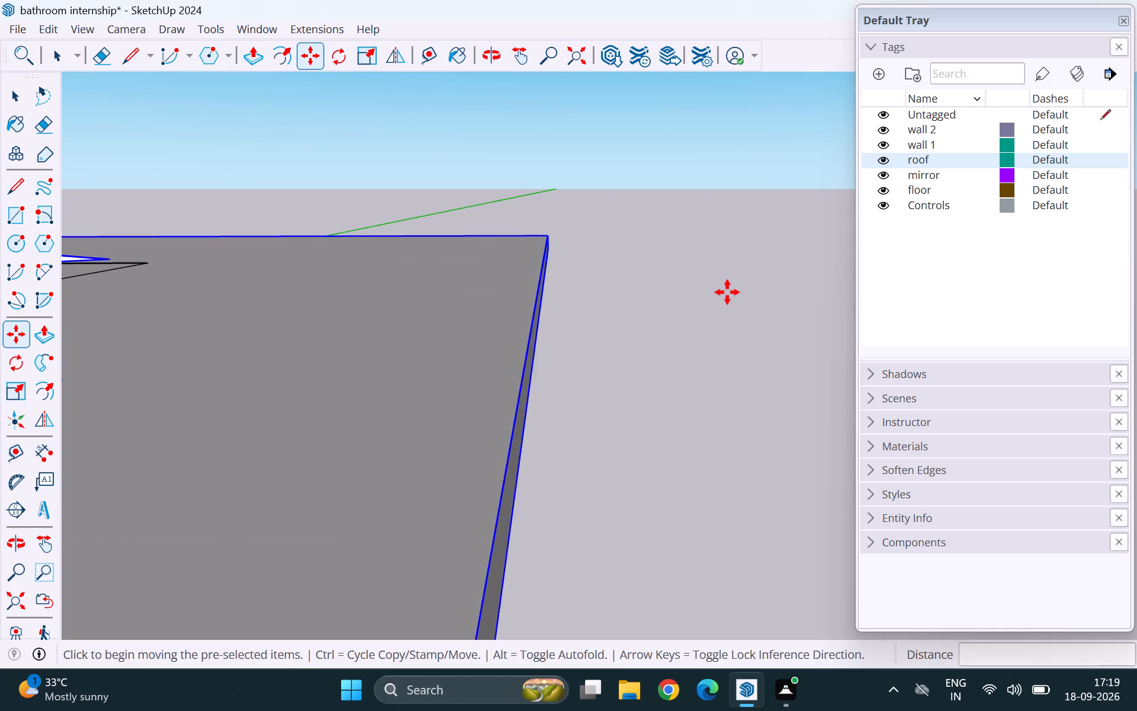
scroll(727, 288, "down", 4)
left_click(728, 364)
scroll(754, 313, "down", 5)
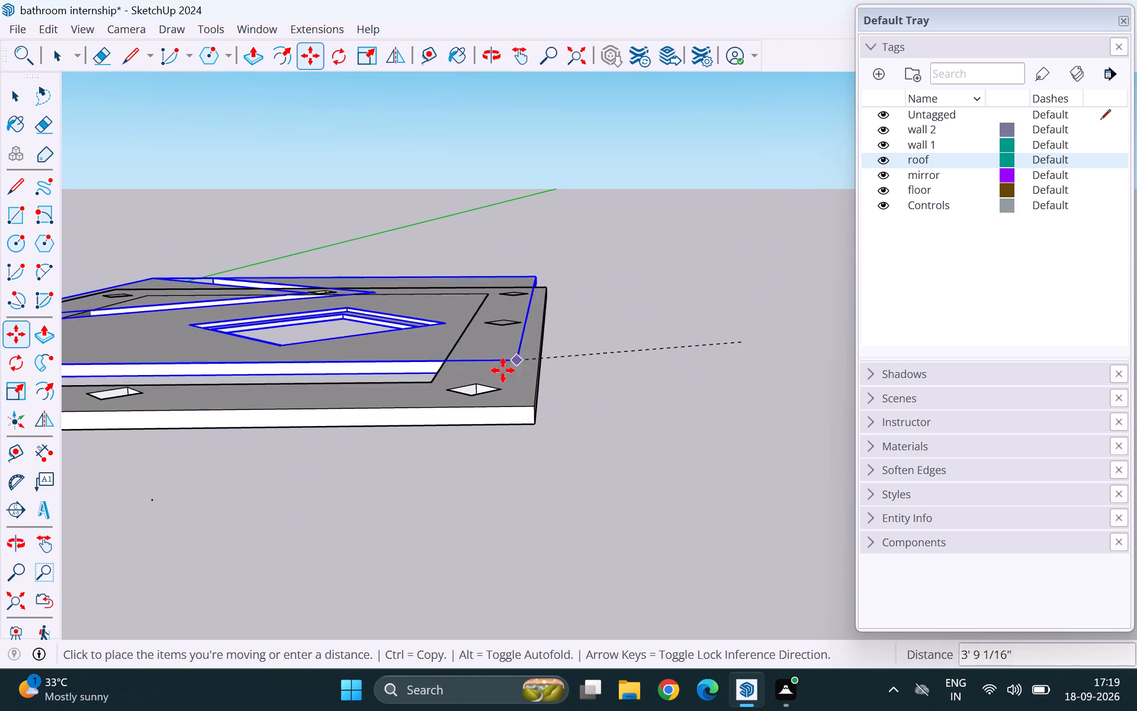
left_click(439, 339)
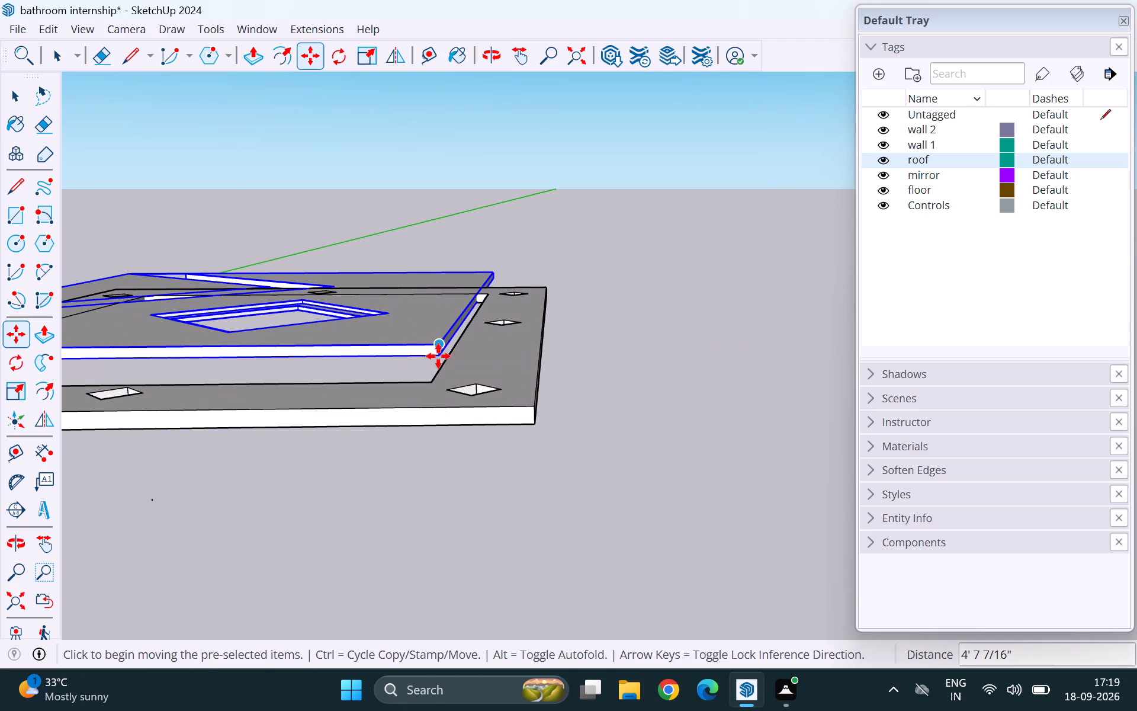
Move the panel group by its upper corner onto the frame's lower outer corner, stacking it directly beneath the frame.
scroll(438, 358, "up", 5)
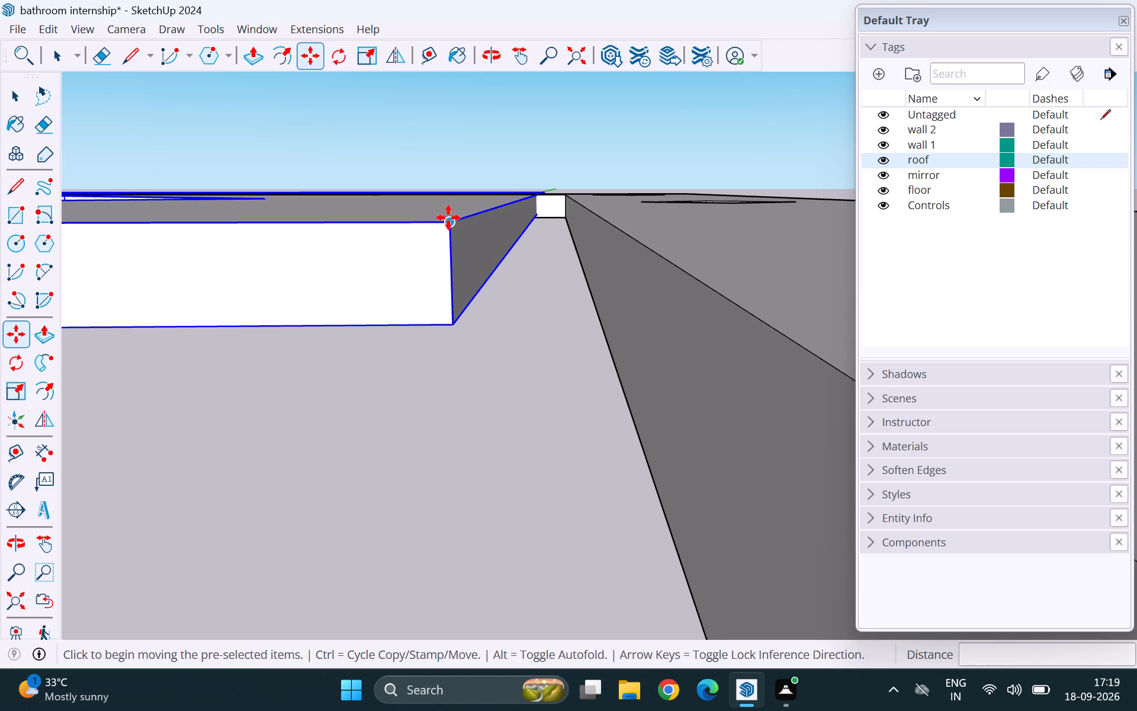
left_click(448, 217)
scroll(313, 251, "down", 5)
scroll(370, 304, "down", 20)
scroll(370, 304, "down", 4)
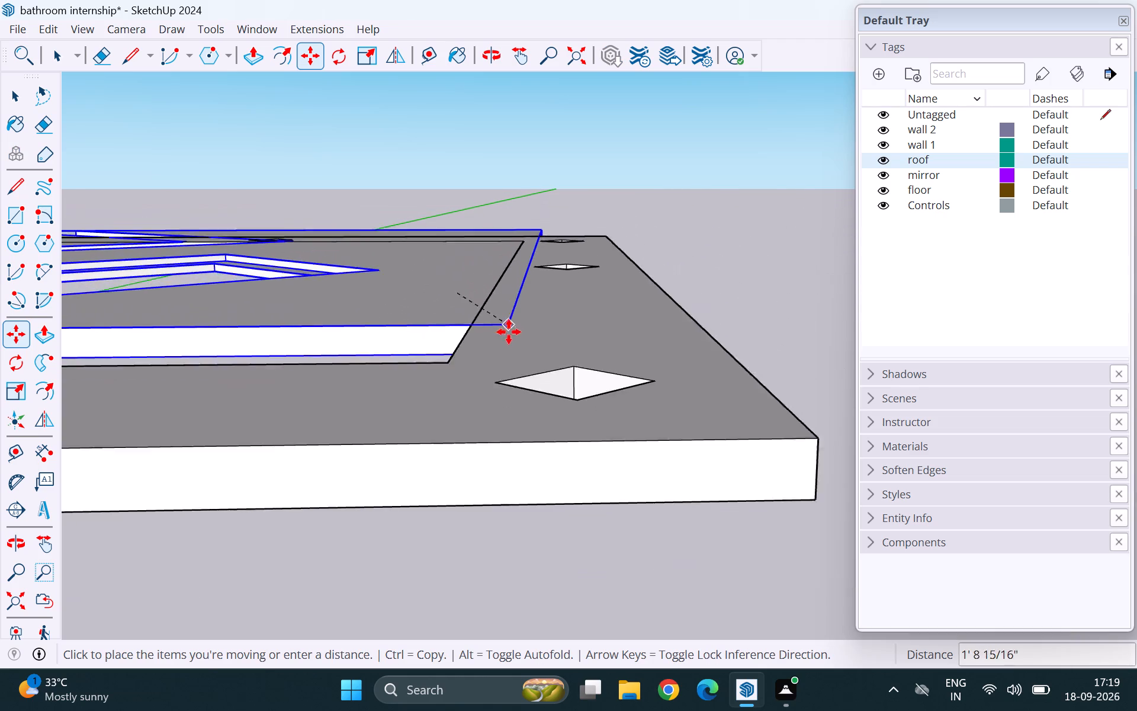
scroll(509, 332, "down", 7)
middle_click_drag(622, 451, 600, 313)
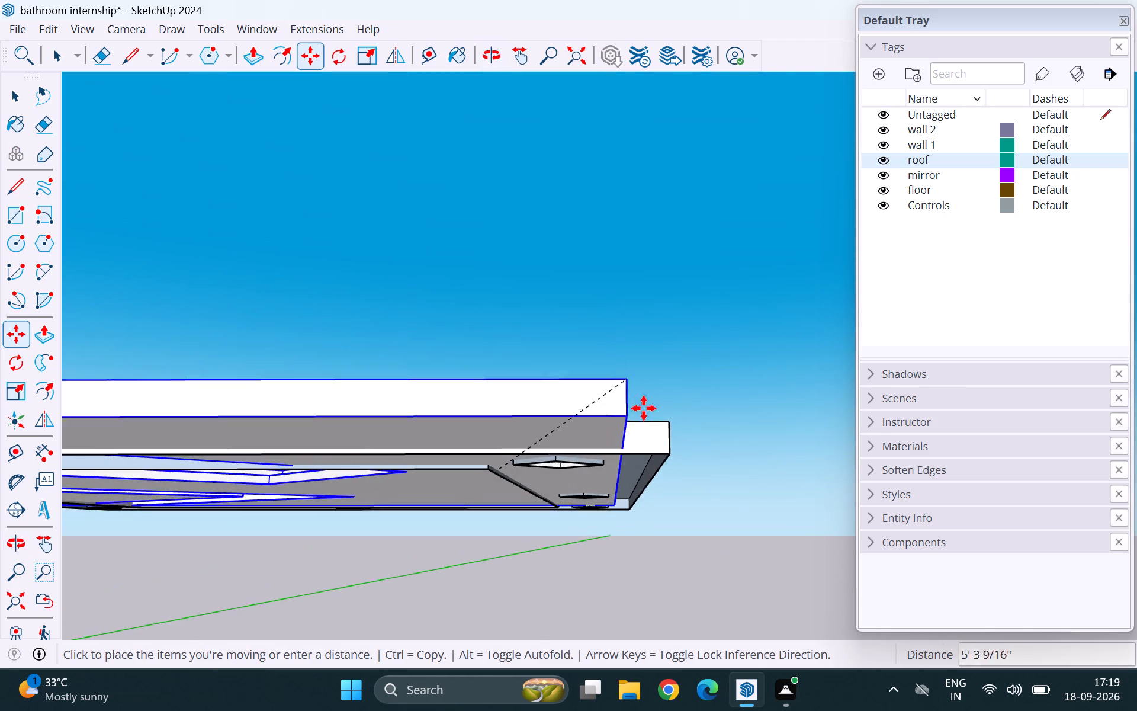
left_click(667, 457)
key("space")
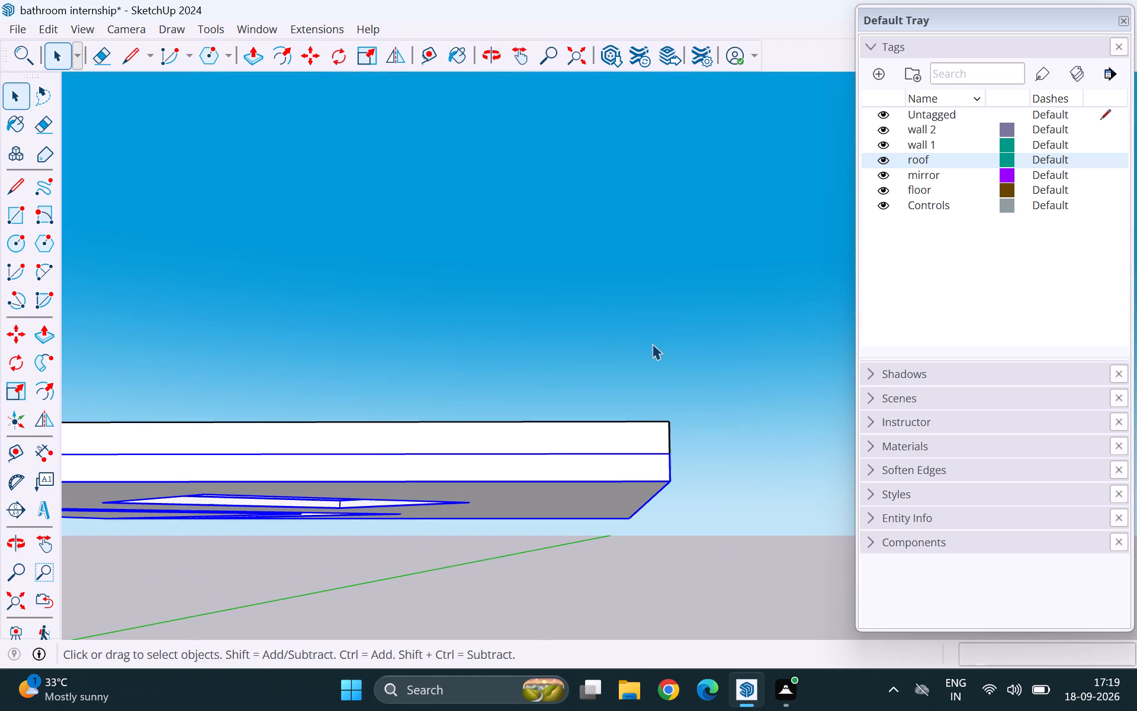
left_click(666, 306)
Examine the stacked frame and patterned panel from above and below, including the band, diamond opening and corner holes.
scroll(587, 331, "down", 6)
scroll(570, 356, "up", 1)
middle_click_drag(571, 355, 569, 558)
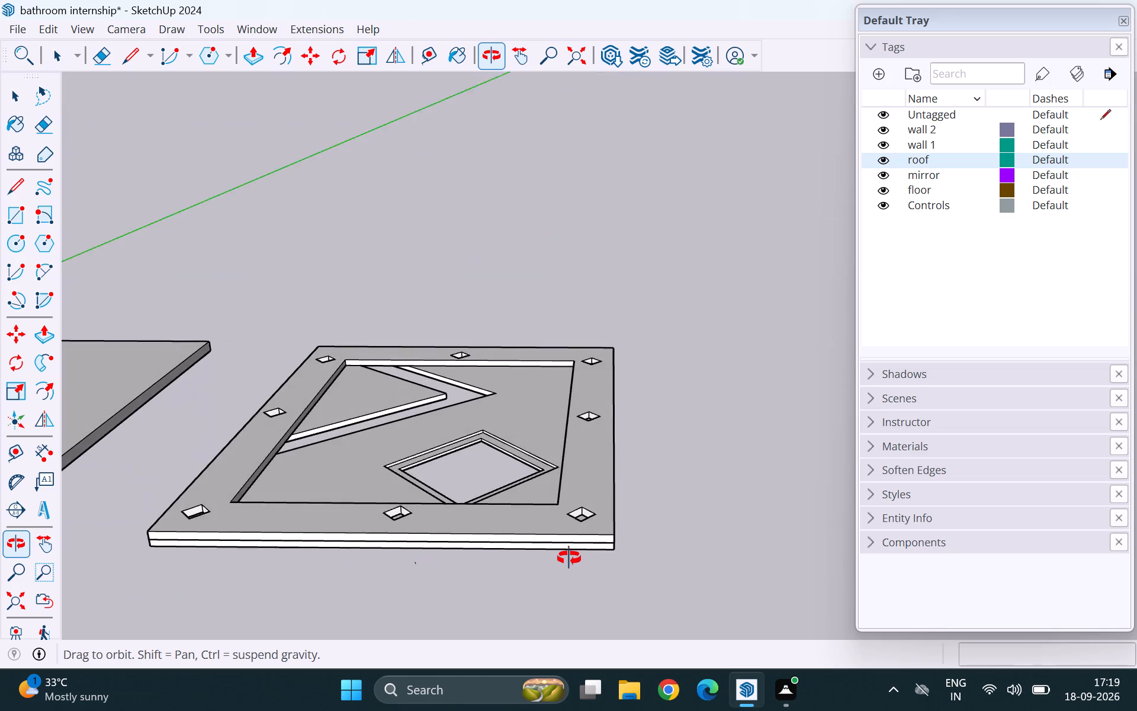
middle_click_drag(569, 558, 696, 110)
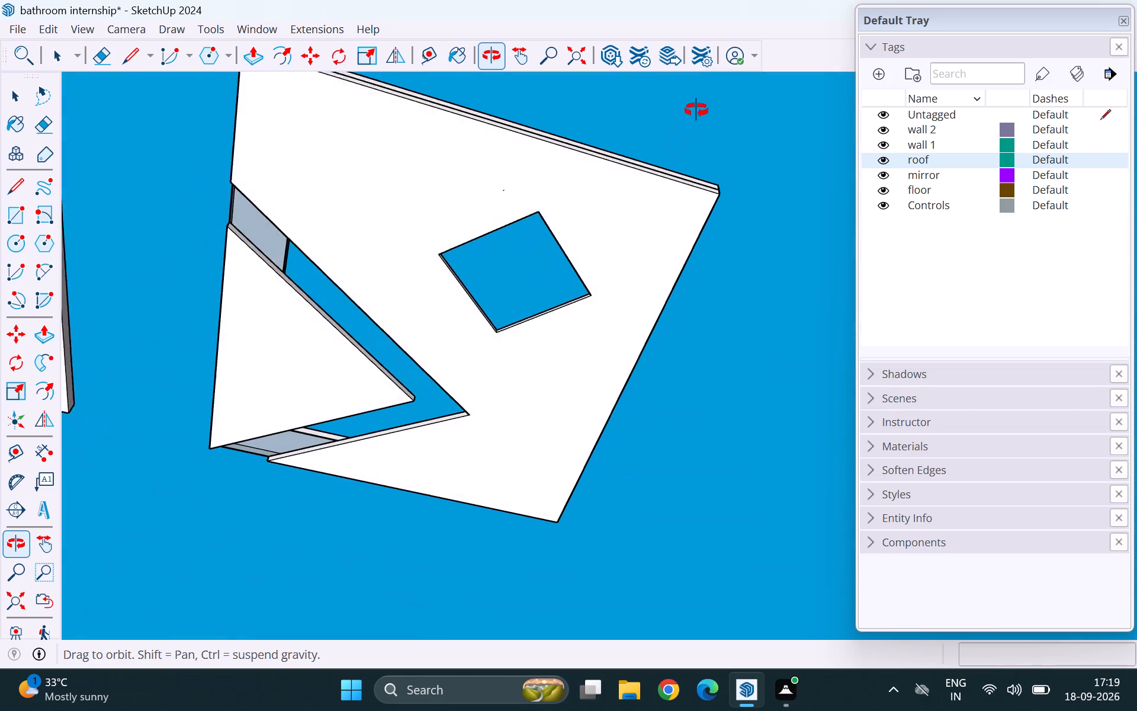
middle_click_drag(696, 110, 712, 79)
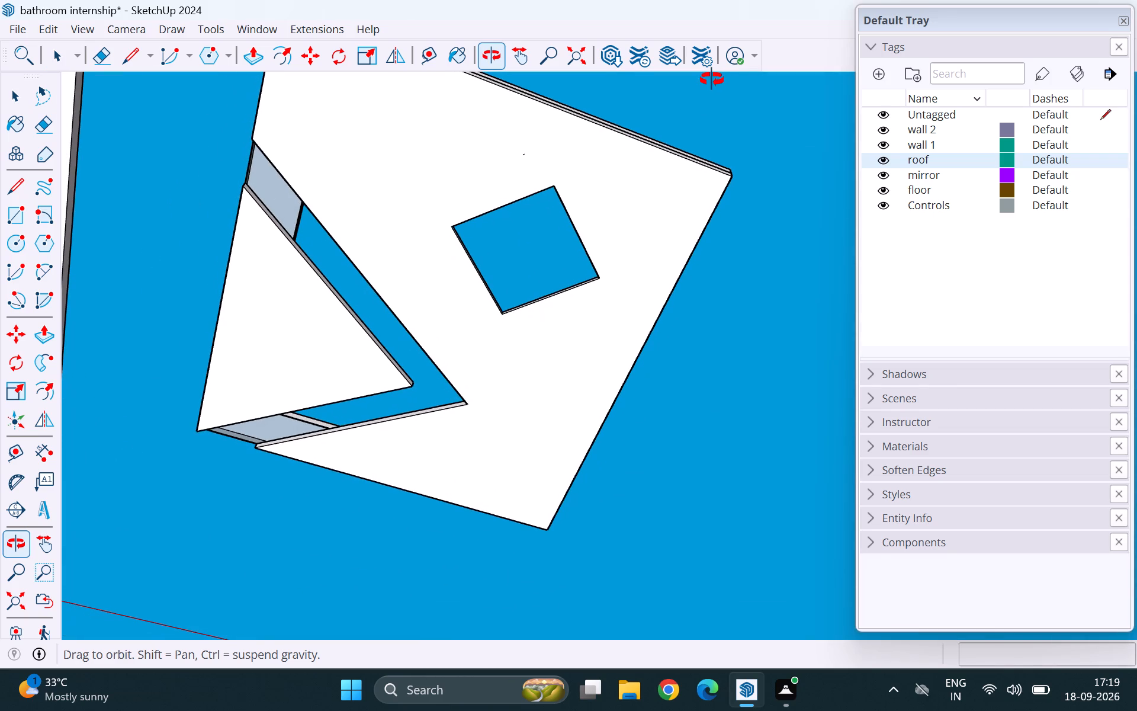
middle_click_drag(712, 79, 683, 173)
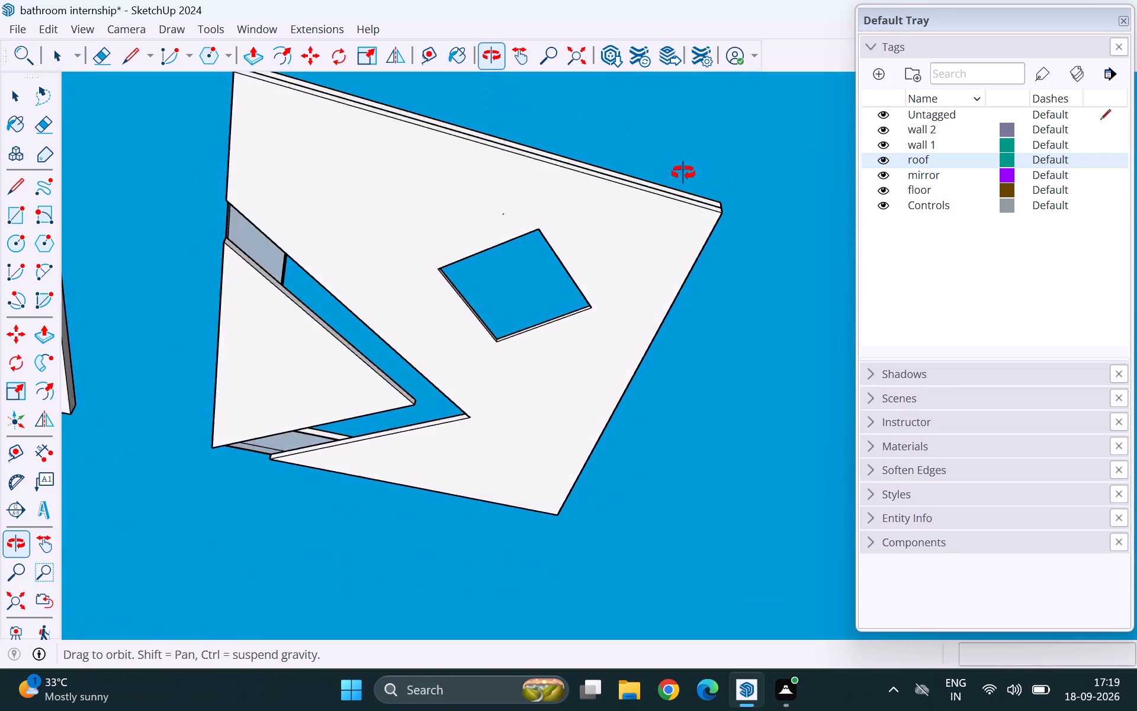
middle_click_drag(683, 173, 564, 449)
scroll(547, 305, "down", 4)
middle_click_drag(520, 331, 504, 463)
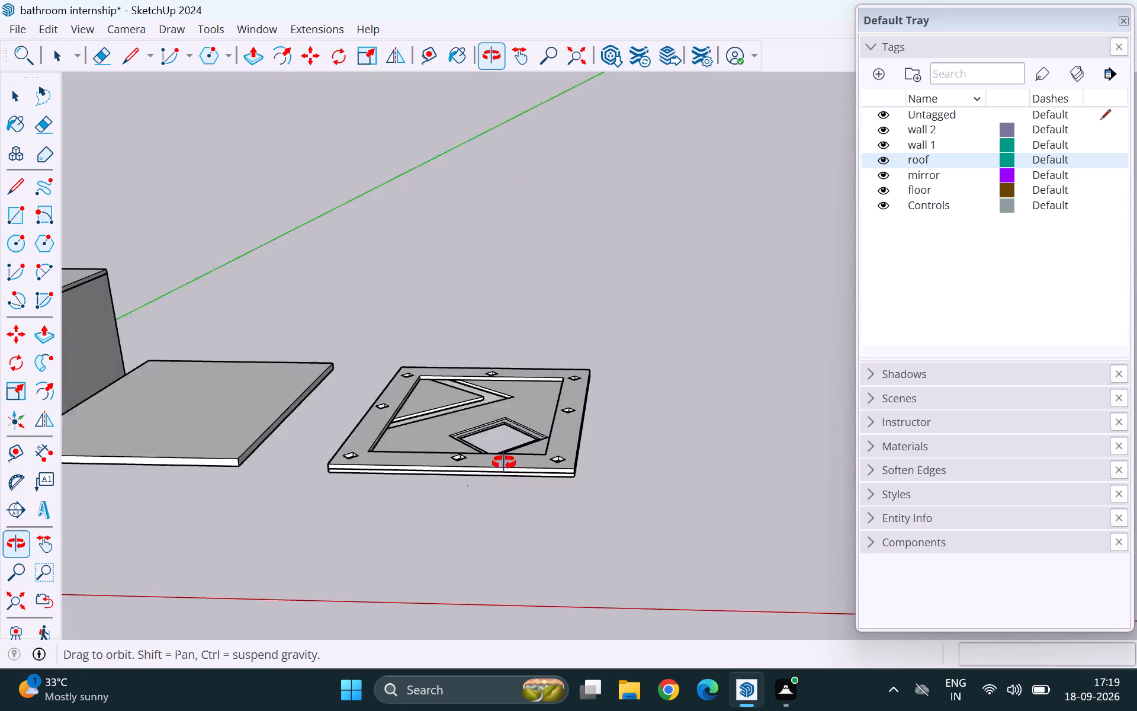
middle_click_drag(504, 463, 544, 594)
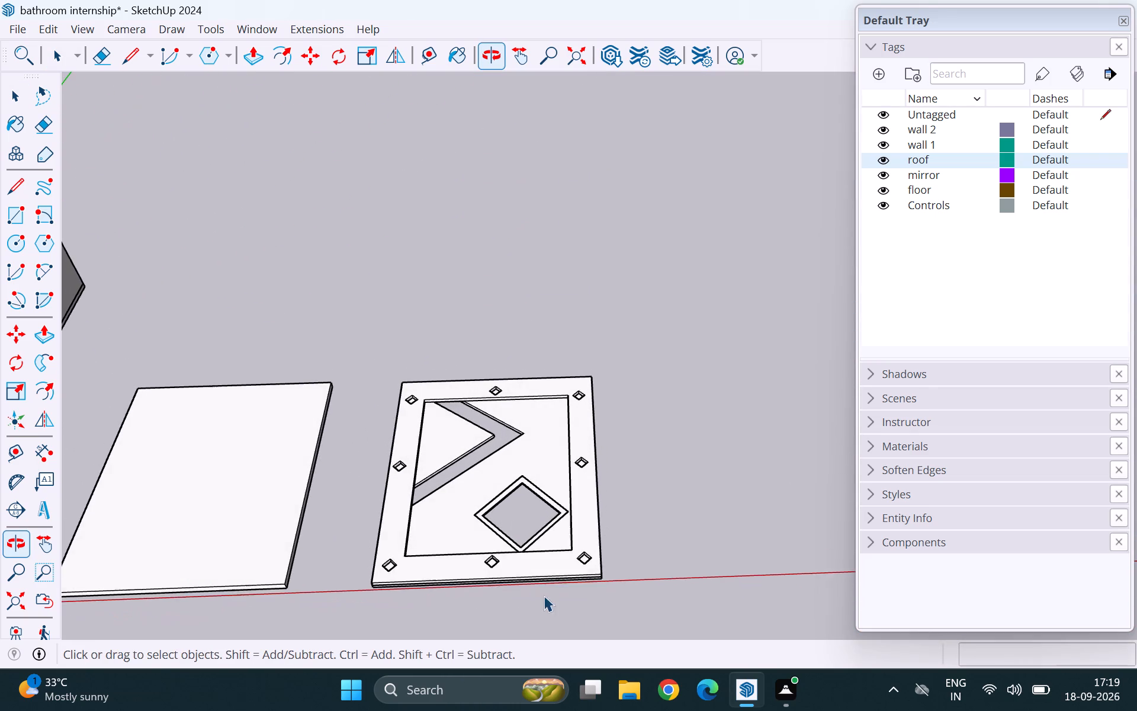
scroll(515, 466, "up", 1)
middle_click_drag(501, 569, 600, 128)
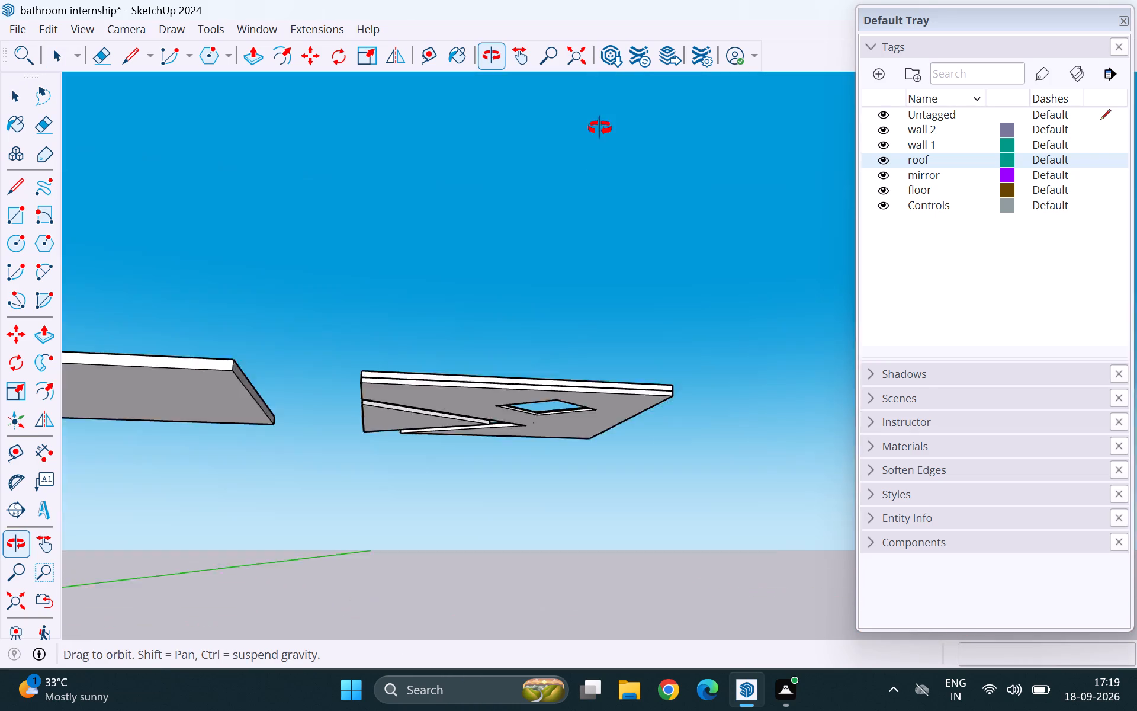
middle_click_drag(600, 128, 515, 529)
scroll(494, 403, "down", 1)
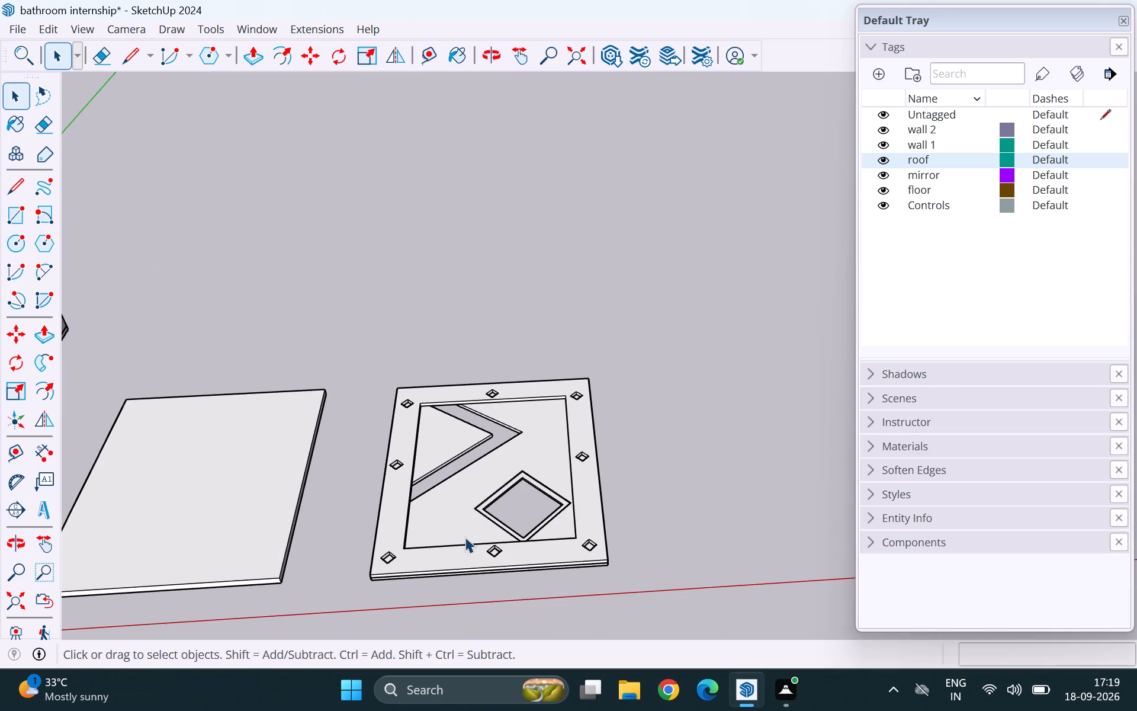
middle_click_drag(466, 537, 467, 645)
scroll(598, 568, "up", 6)
scroll(559, 293, "up", 2)
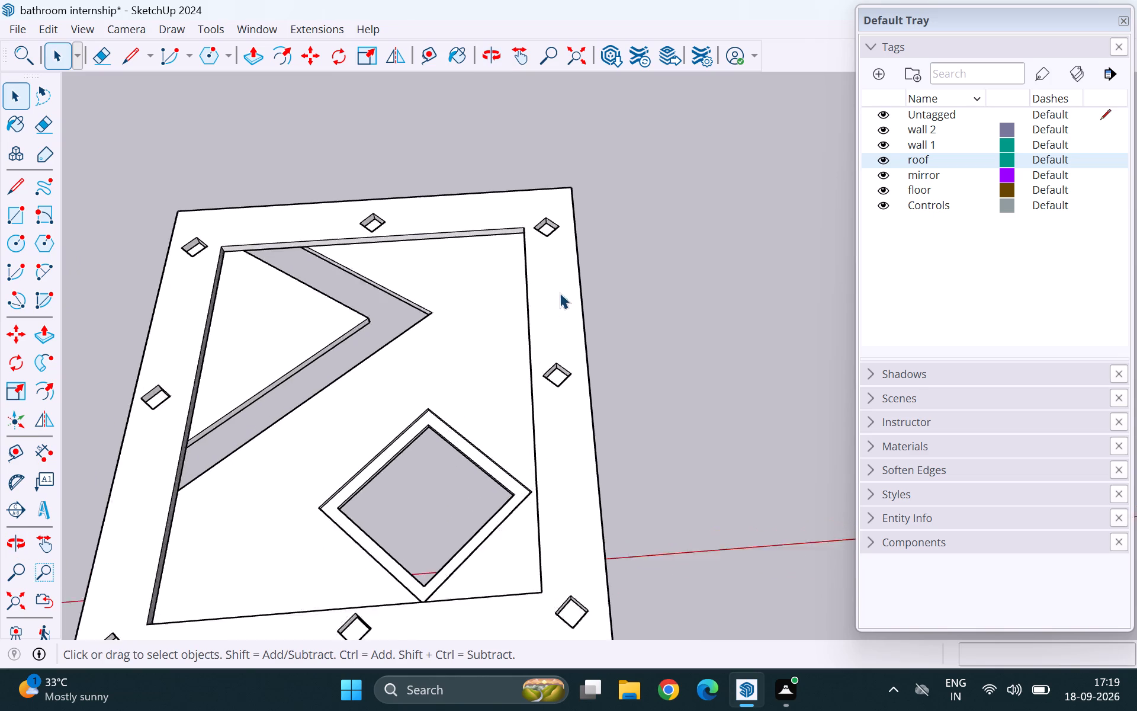
scroll(560, 293, "up", 3)
scroll(584, 278, "down", 5)
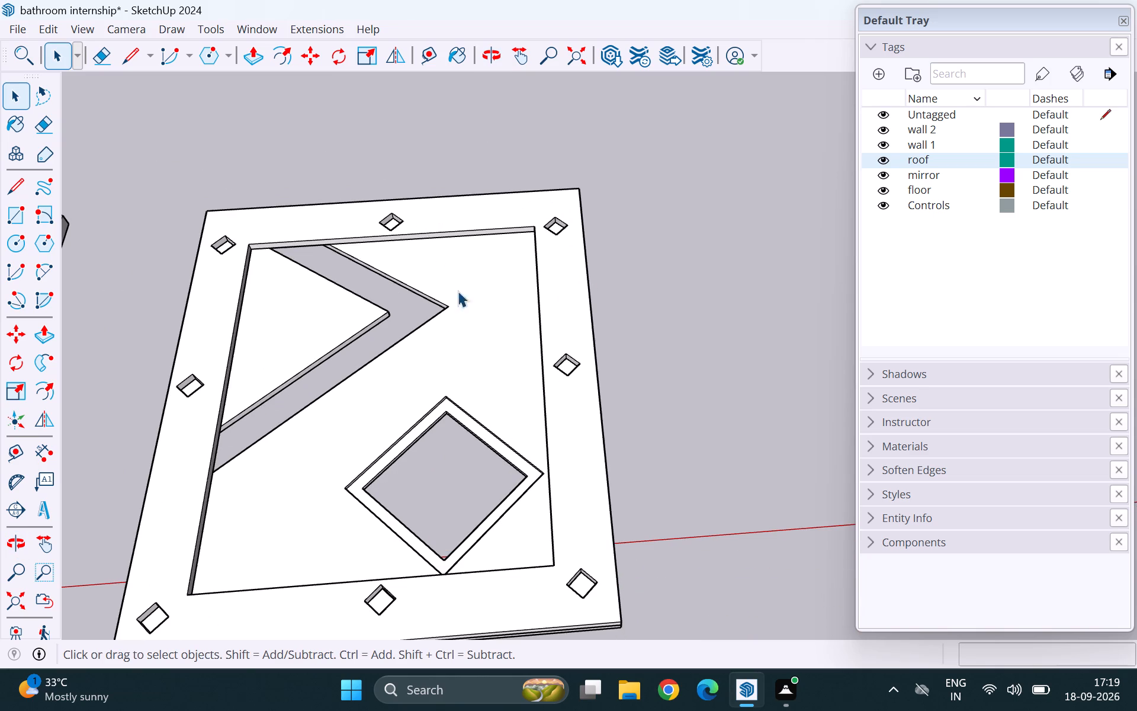
scroll(461, 298, "down", 3)
scroll(531, 581, "up", 6)
scroll(577, 401, "up", 4)
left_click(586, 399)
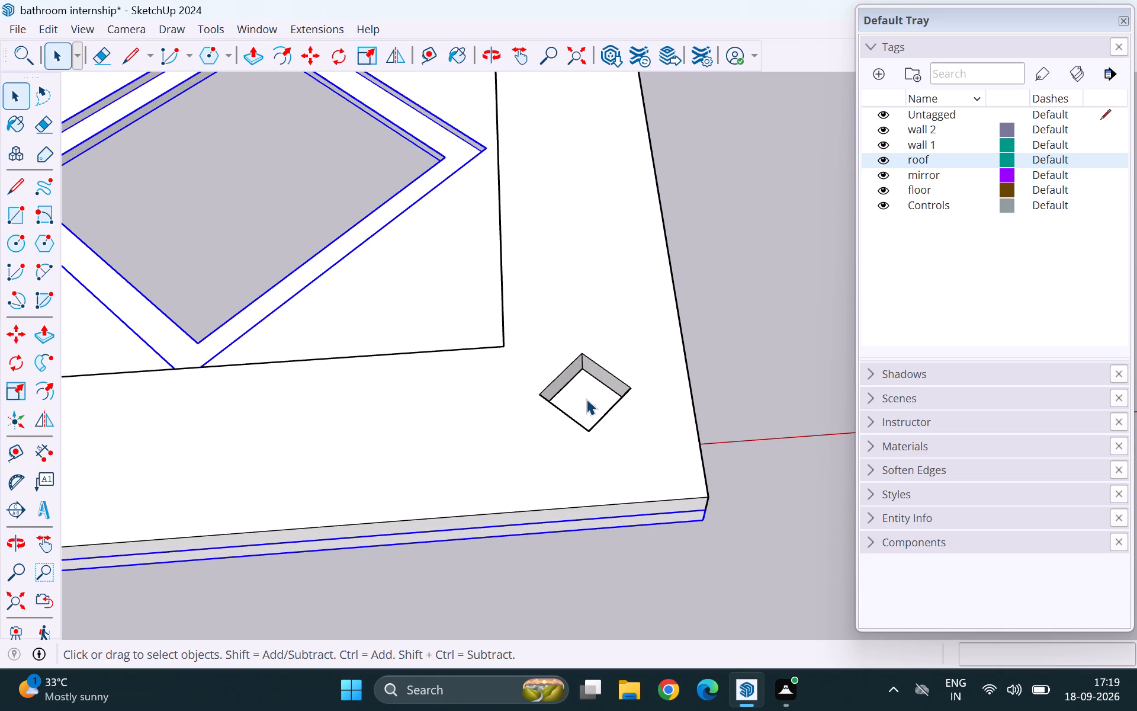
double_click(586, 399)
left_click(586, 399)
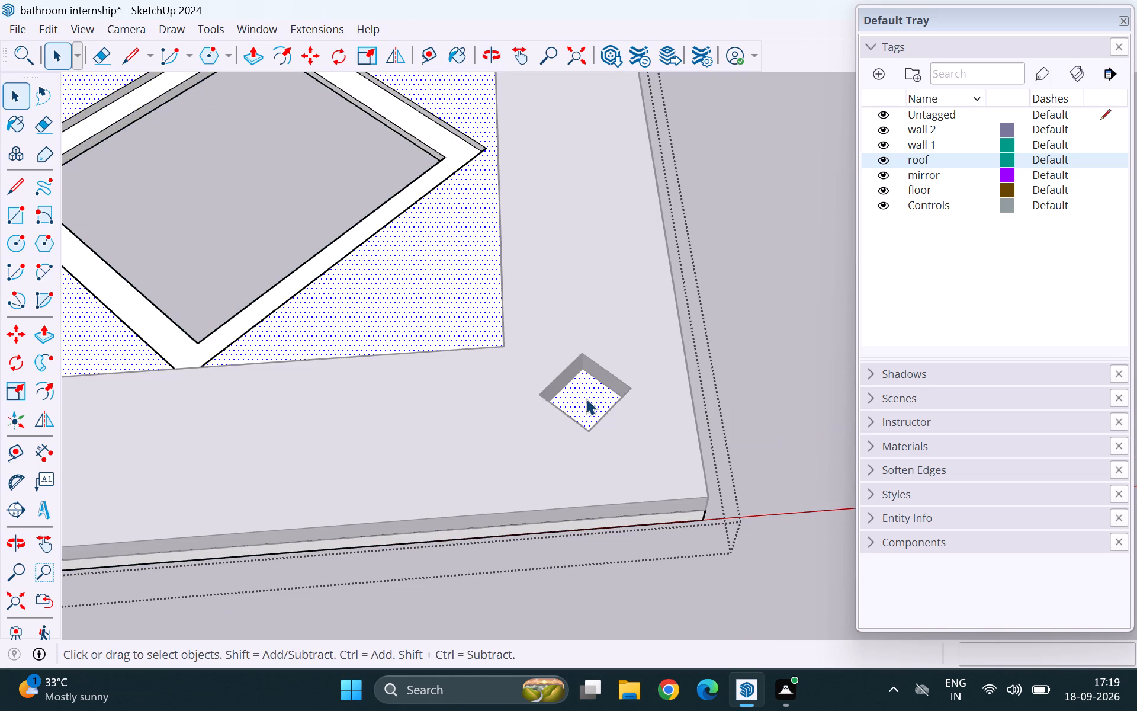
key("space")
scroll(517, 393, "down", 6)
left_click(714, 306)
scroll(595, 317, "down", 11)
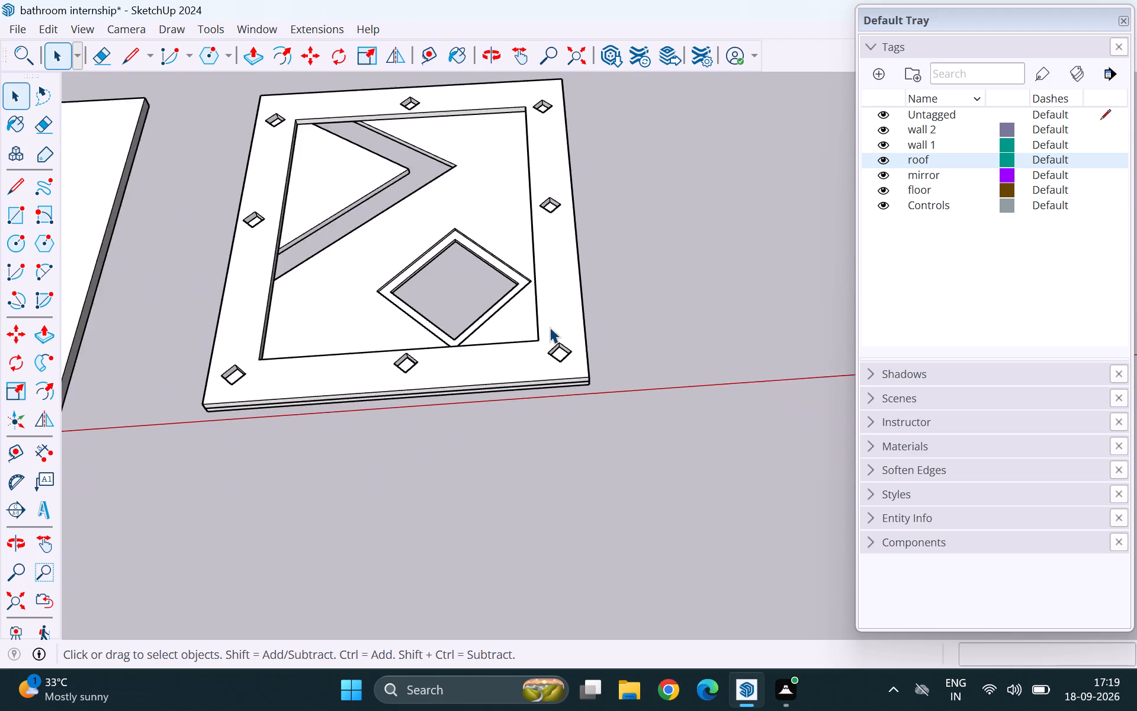
Undo the patterned panel group's moves, taking it back to its place beside the frame panel.
key("ctrl+z")
key("ctrl+z")
key("ctrl+z")
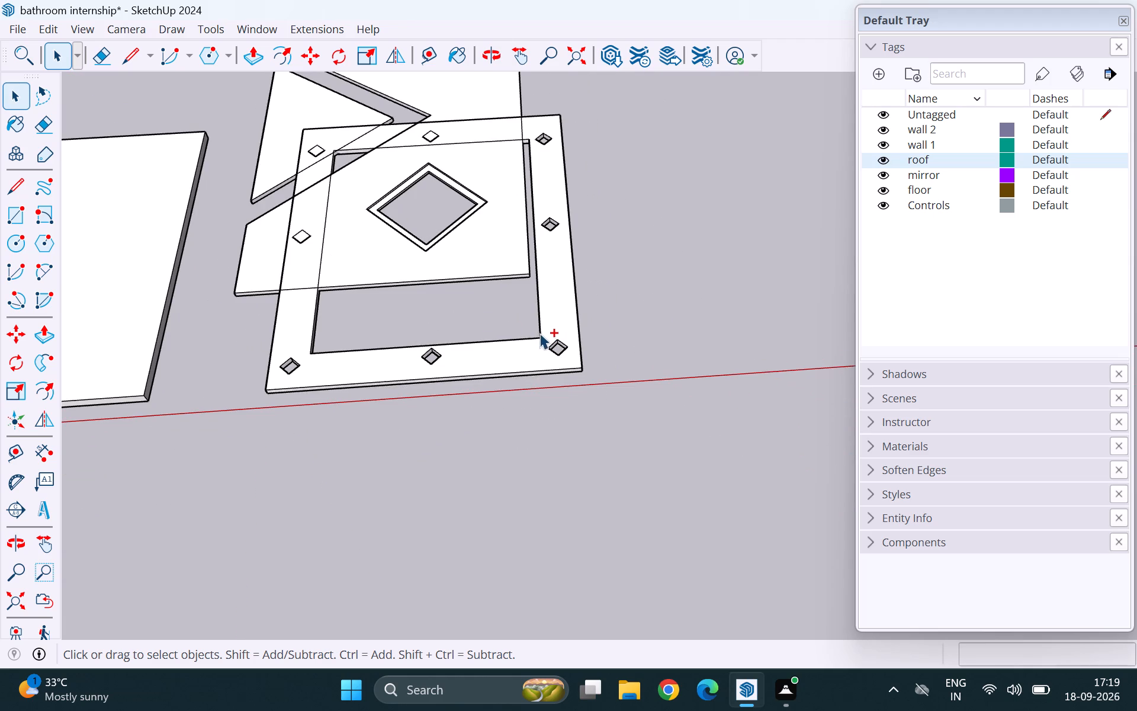
key("ctrl+z")
key("ctrl+z")
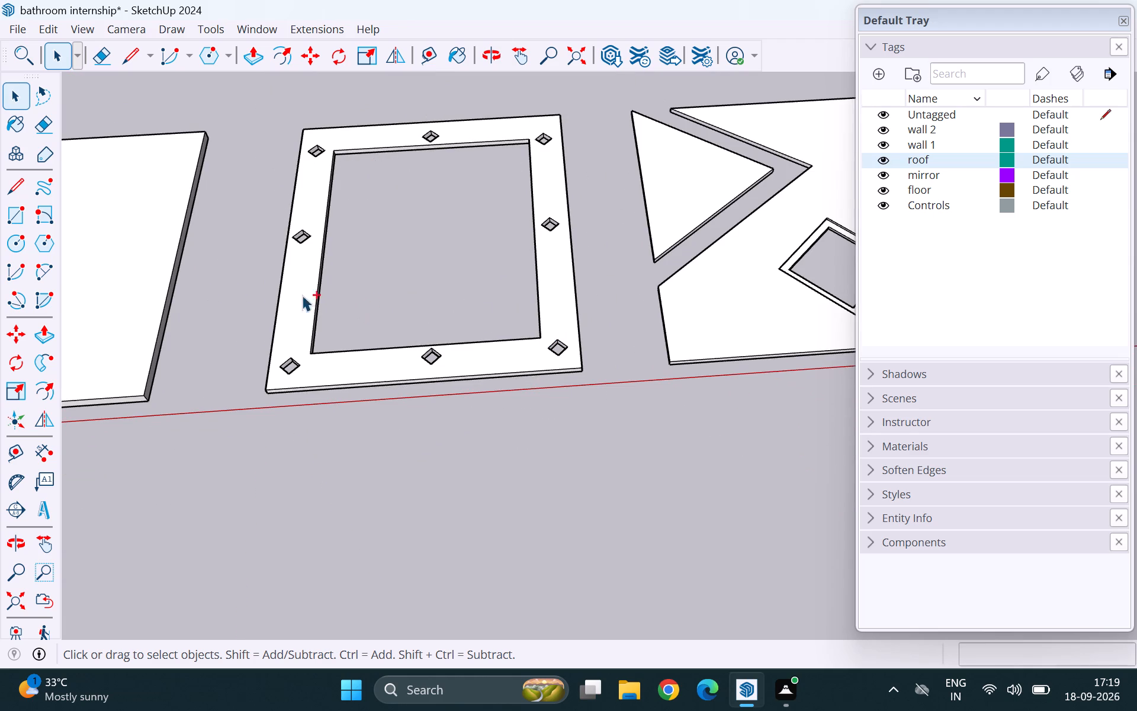
Delete the patterned panel group with the V-shaped band and diamond opening.
scroll(248, 290, "down", 6)
scroll(287, 319, "down", 6)
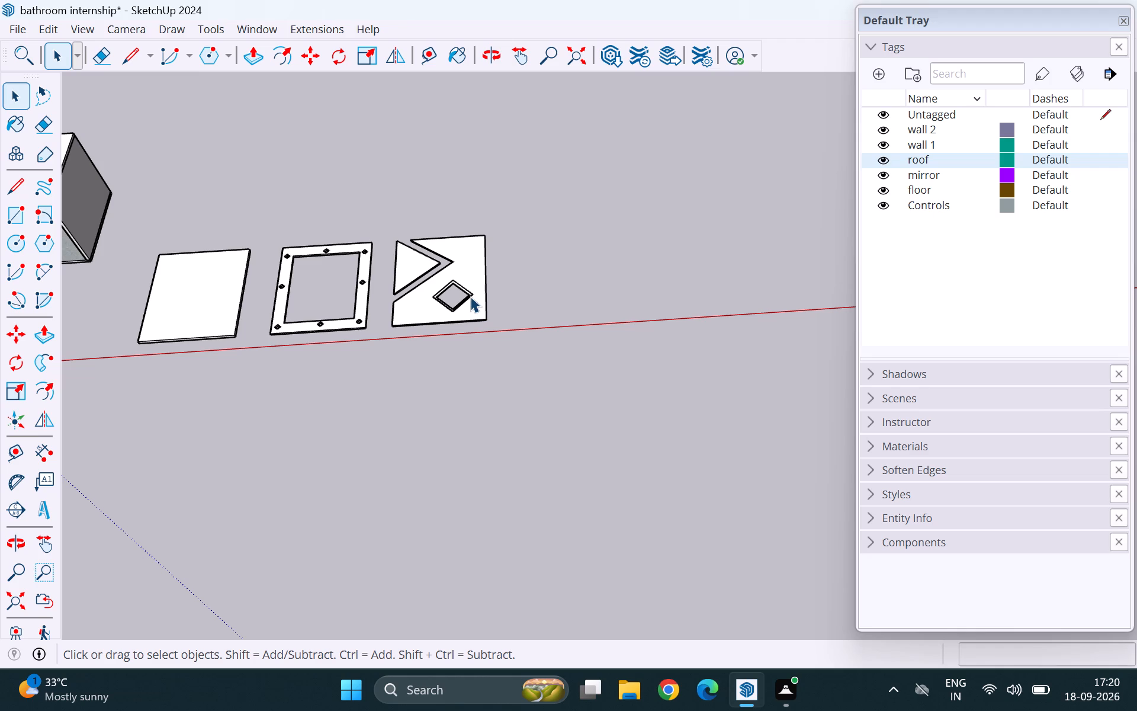
left_click(470, 296)
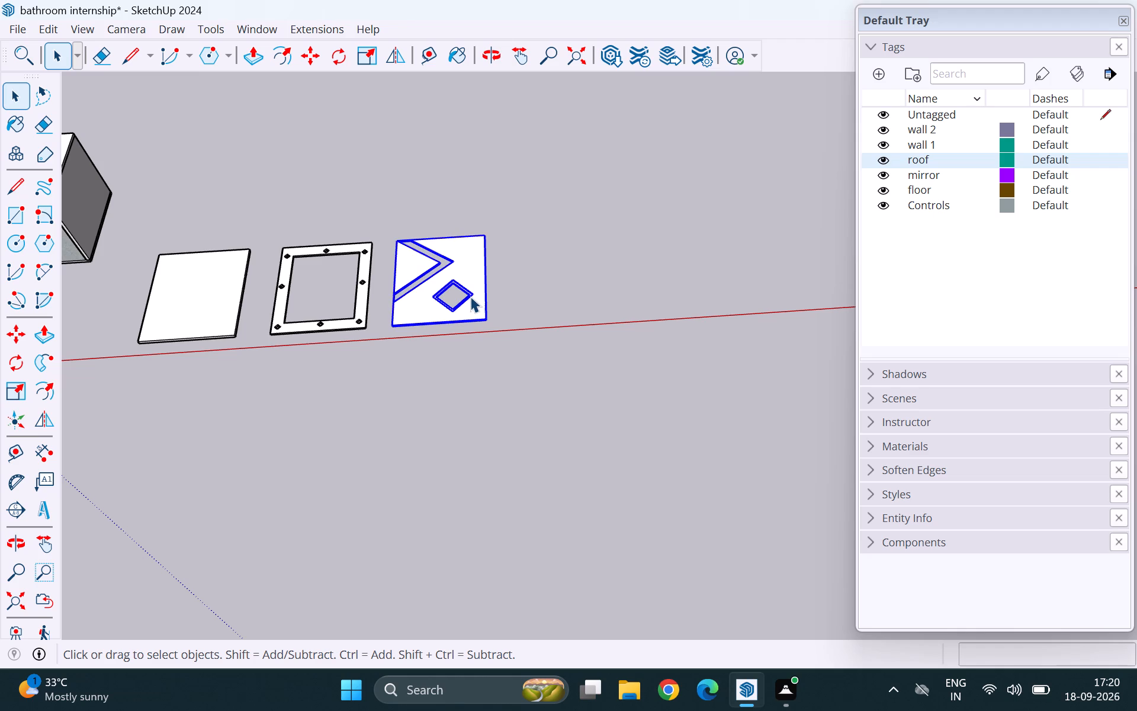
key("Delete")
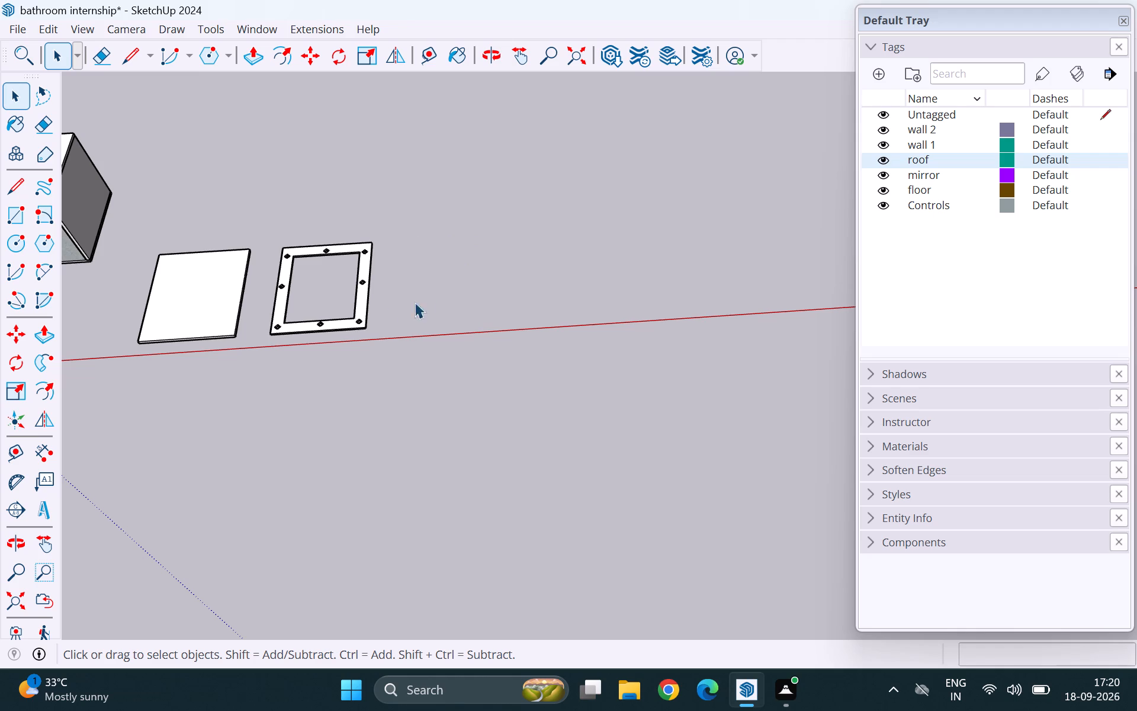
Copy the plain panel by its near corner about 27' 8 3/8" along the red axis, past the frame panel.
left_click(224, 322)
key("m")
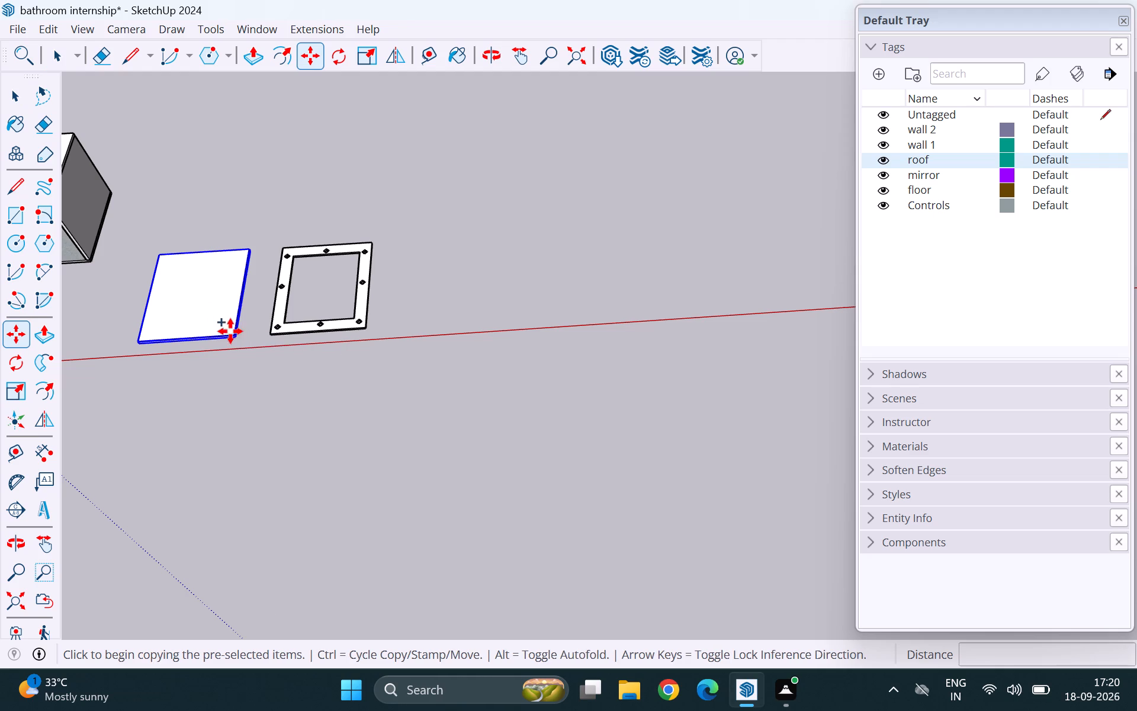
left_click(233, 337)
key("Escape")
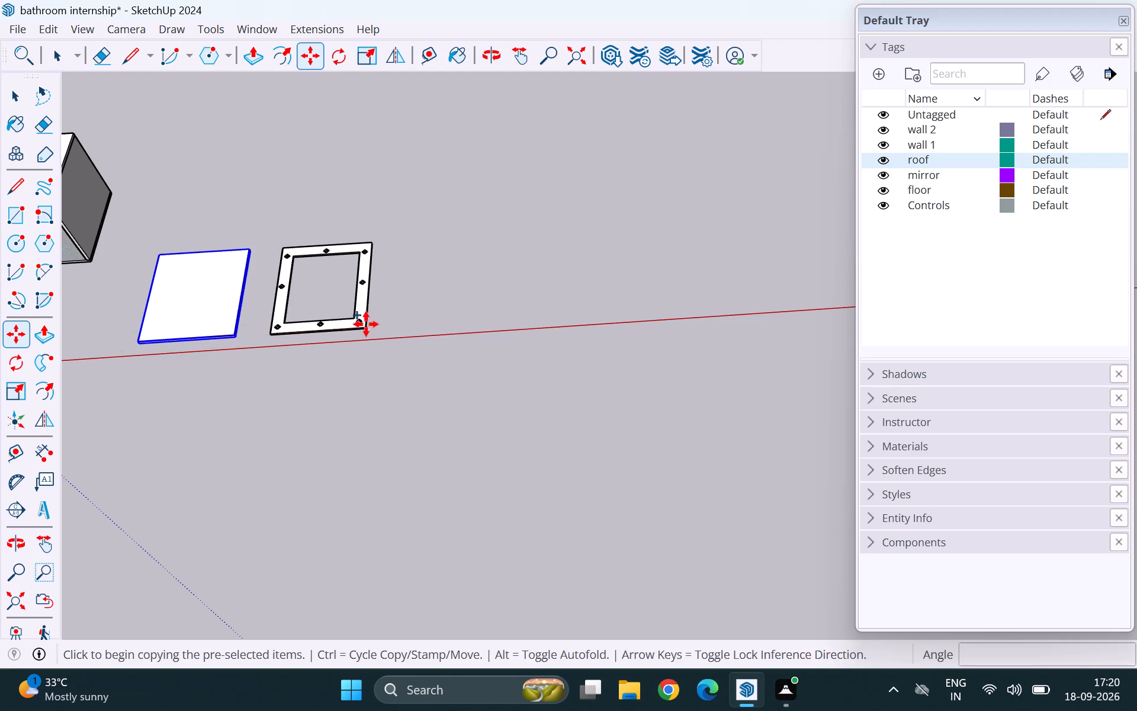
left_click(236, 336)
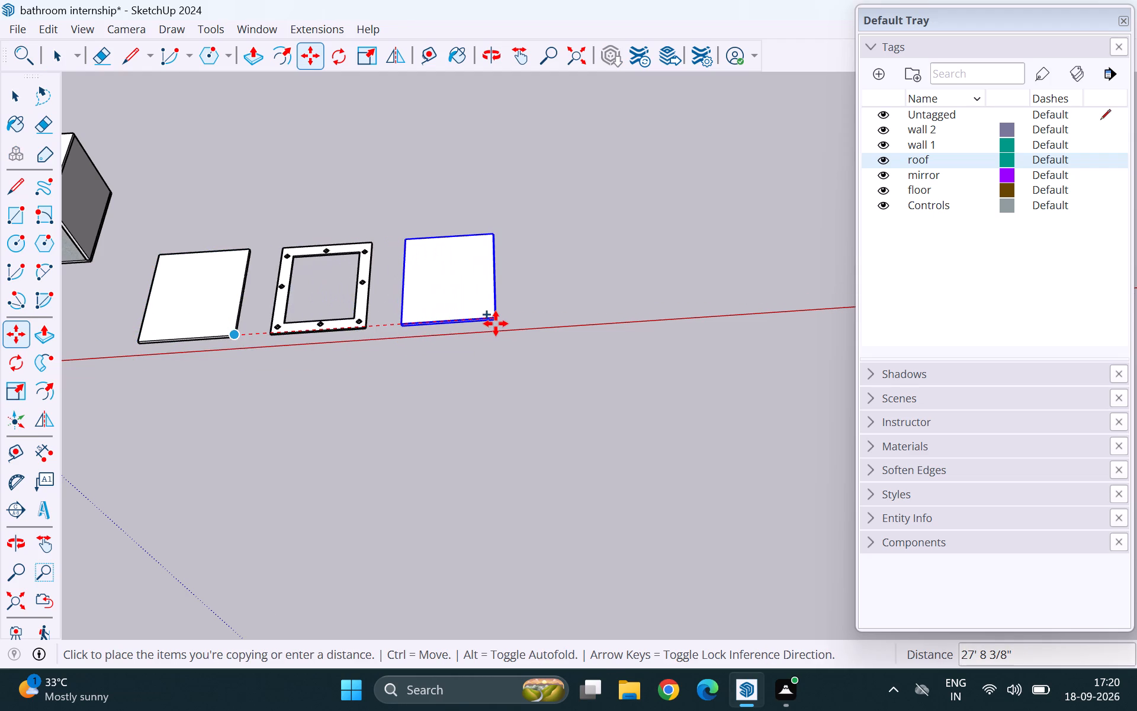
left_click(496, 324)
key("space")
Push the top face of the copied panel inward by 2" to make the panel thinner.
triple_click(468, 300)
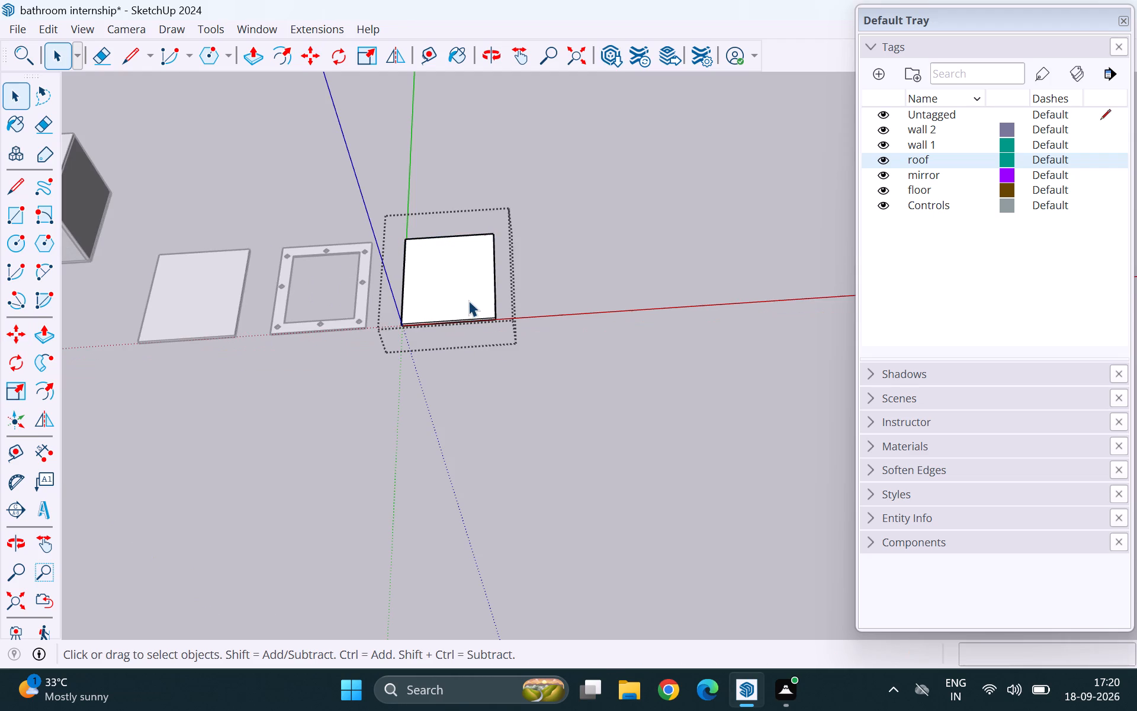
left_click(468, 300)
key("p")
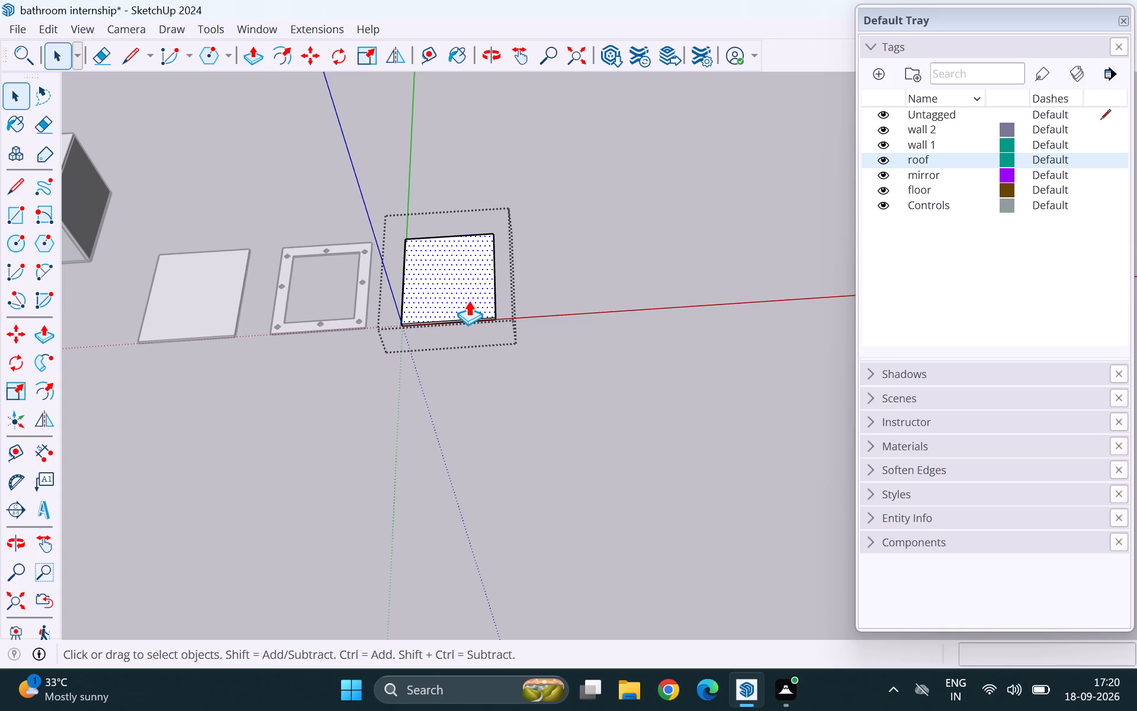
left_click(468, 300)
key("2")
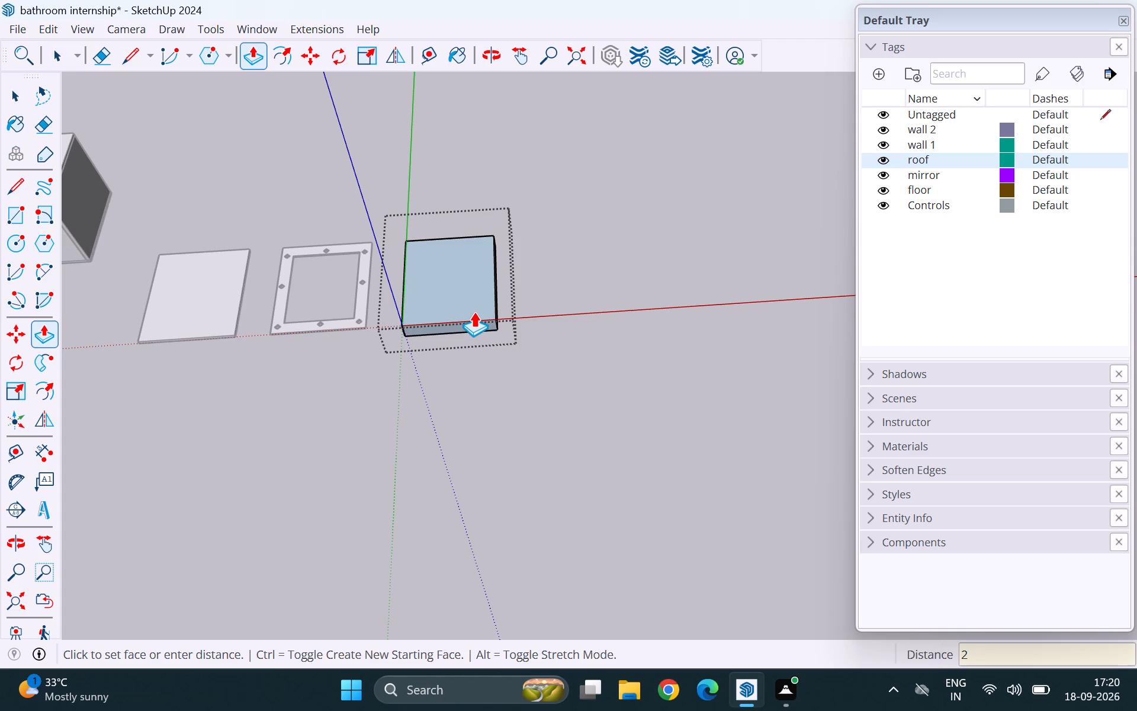
key("Return")
key("space")
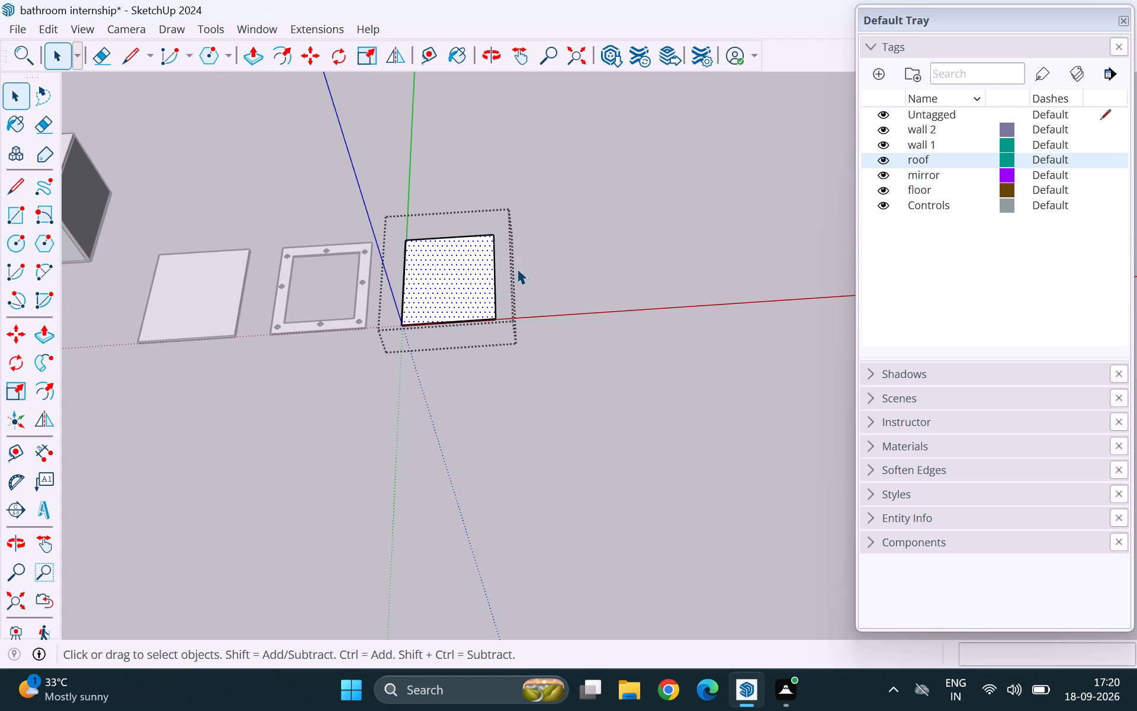
left_click(517, 268)
Inside the copied panel's group, draw a line about 8' 6" from its far left corner to a point inside the top face.
middle_click_drag(453, 350, 440, 174)
scroll(455, 263, "up", 5)
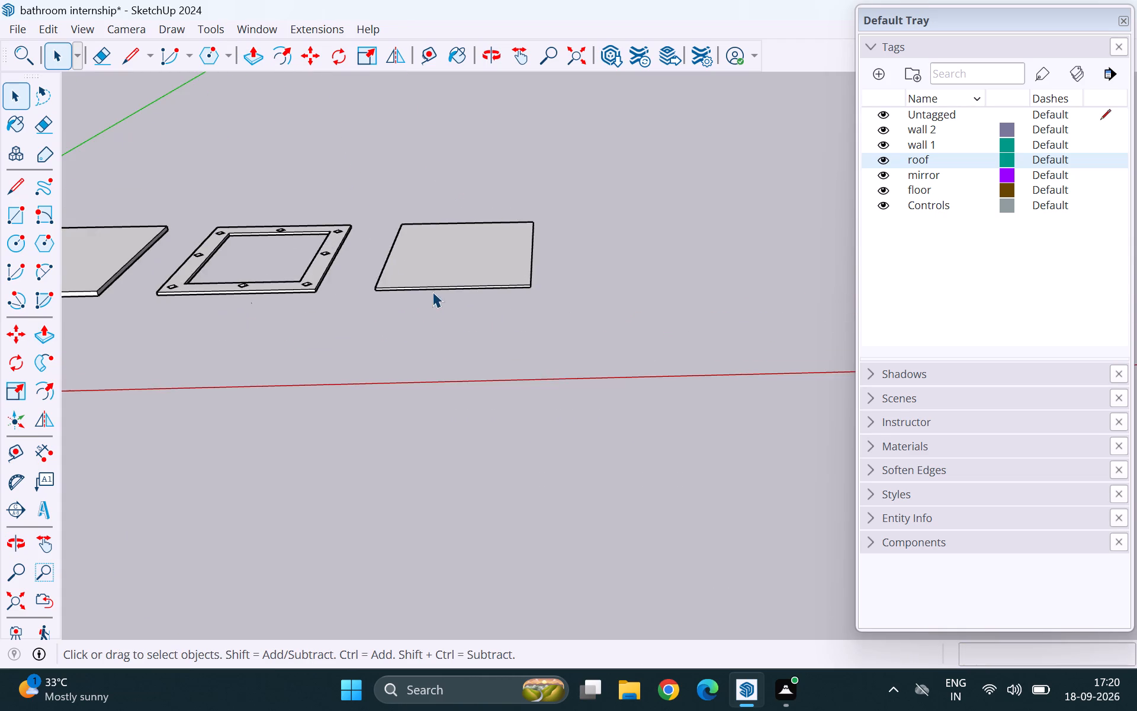
middle_click_drag(444, 341, 454, 536)
scroll(461, 204, "up", 3)
left_click_drag(448, 286, 452, 298)
left_click(452, 299)
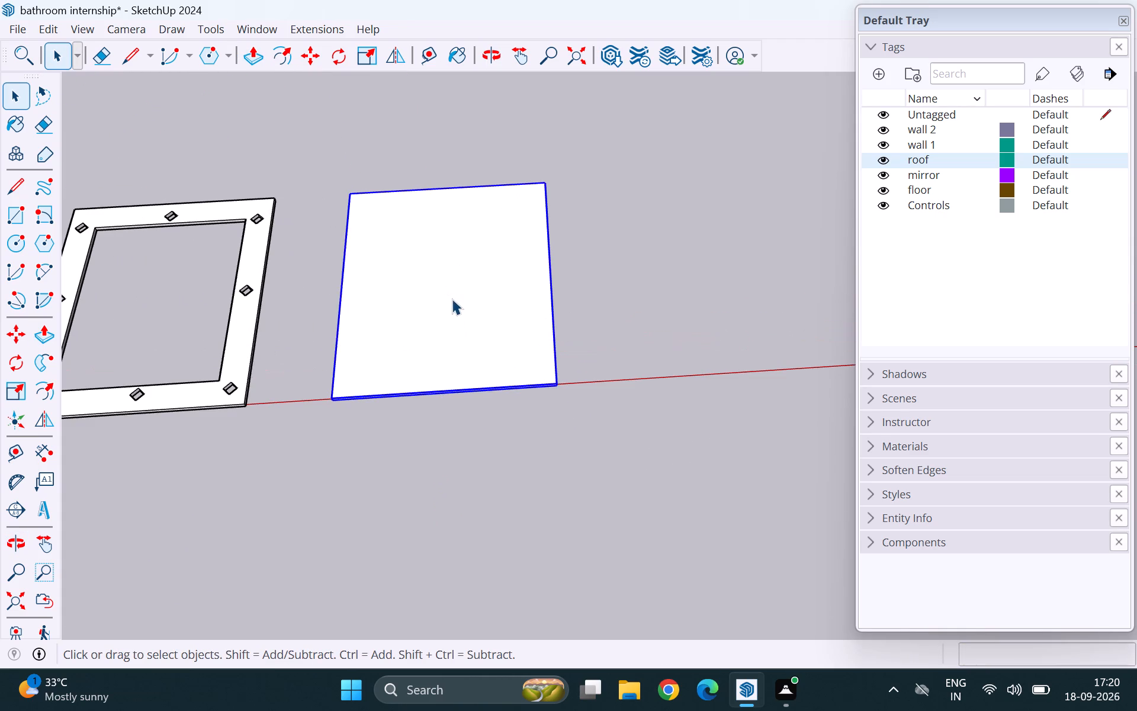
double_click(452, 299)
middle_click_drag(381, 259, 391, 351)
scroll(464, 274, "up", 4)
key("l")
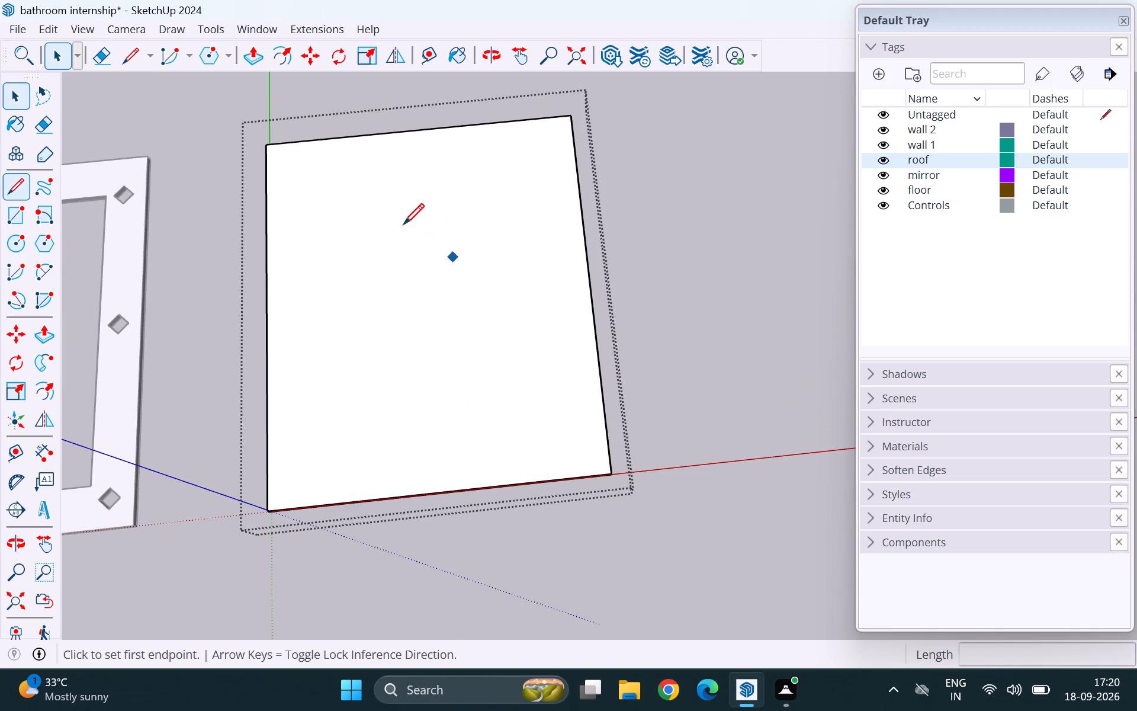
left_click(269, 144)
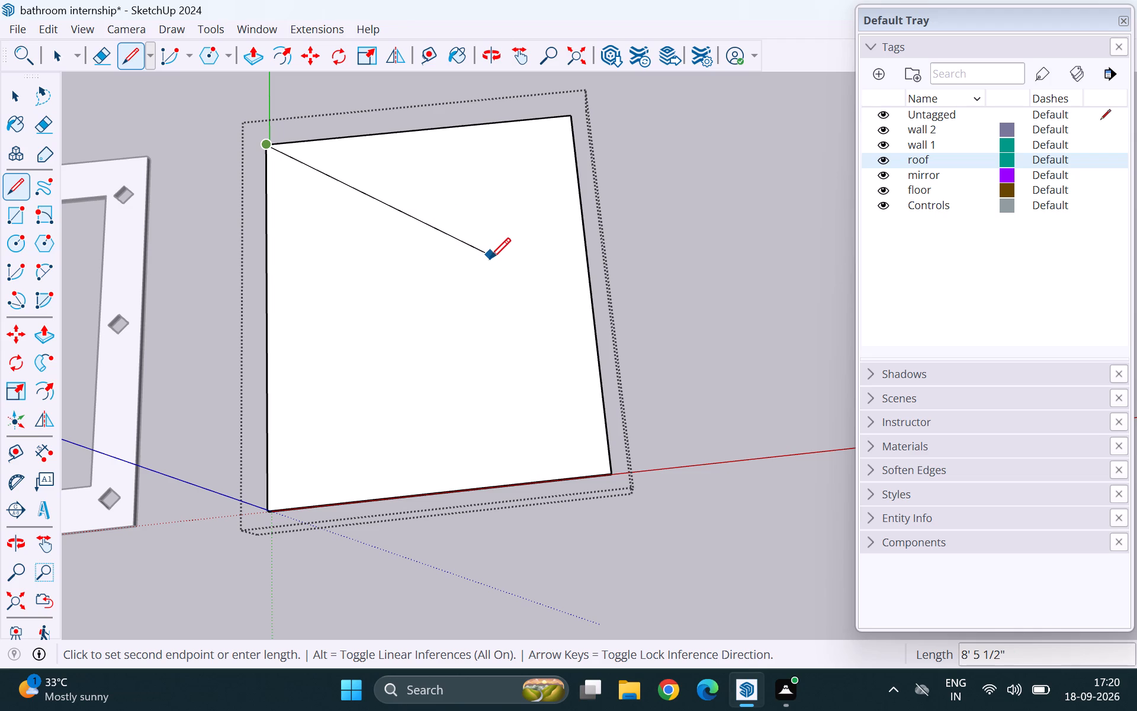
left_click(489, 261)
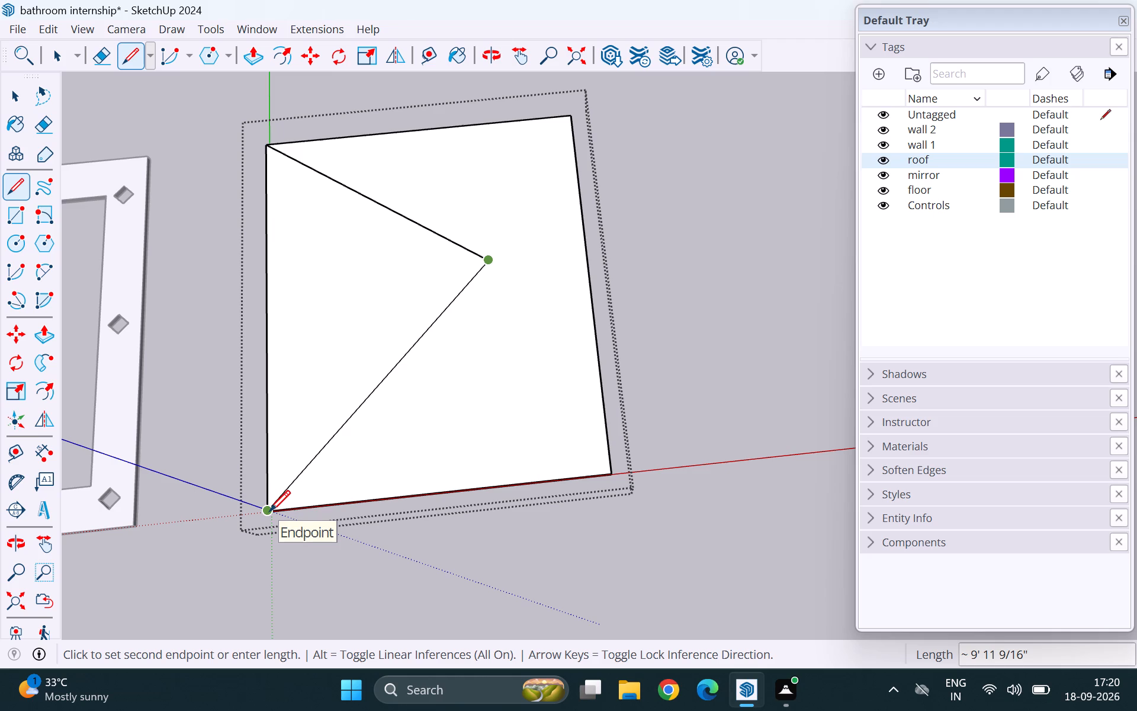
key("Escape")
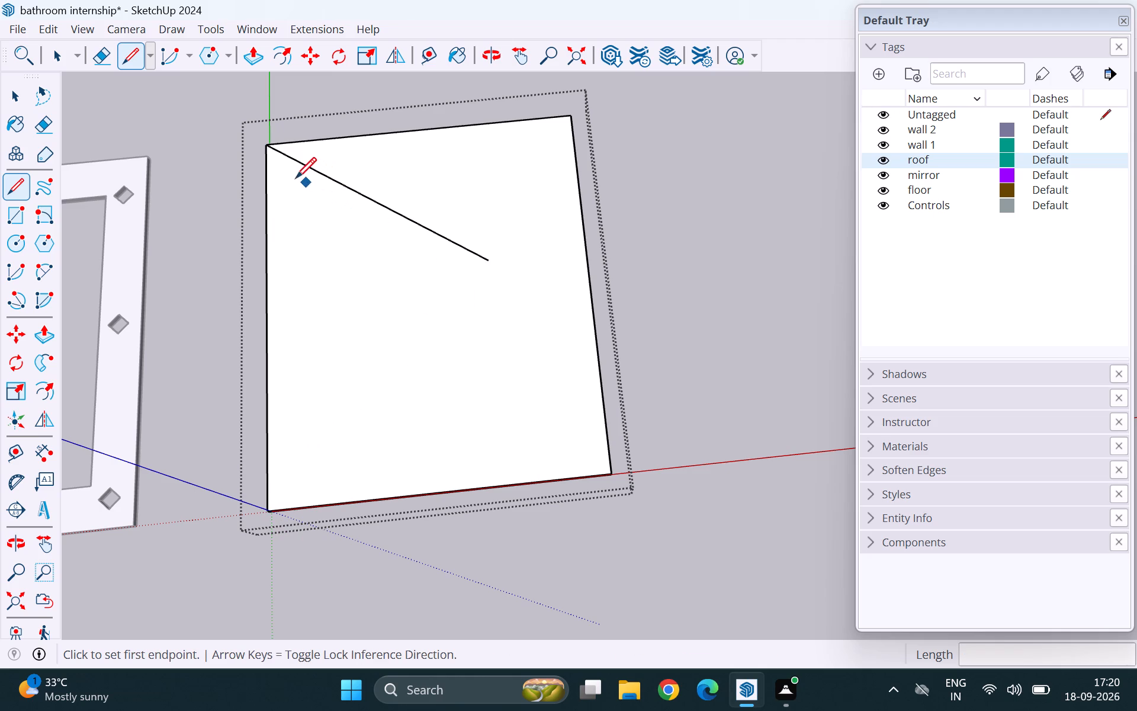
Draw a line about 7' 3" from the panel's left edge, below that corner, to the first line's inner end.
left_click(266, 224)
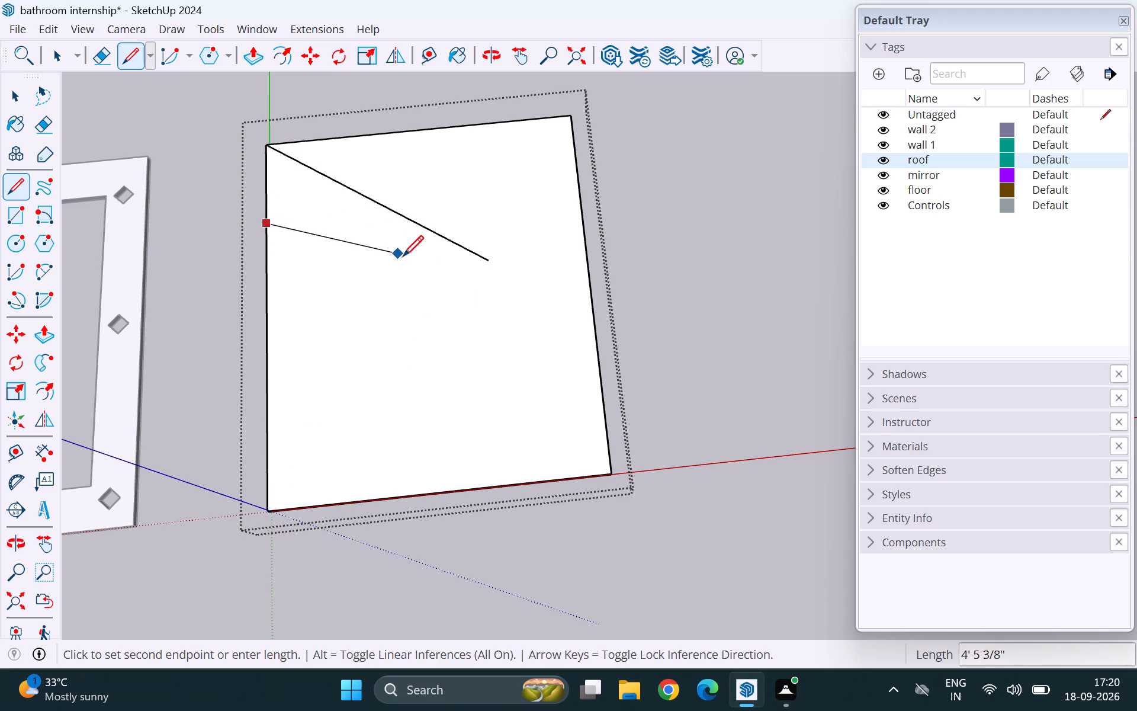
left_click(488, 261)
key("space")
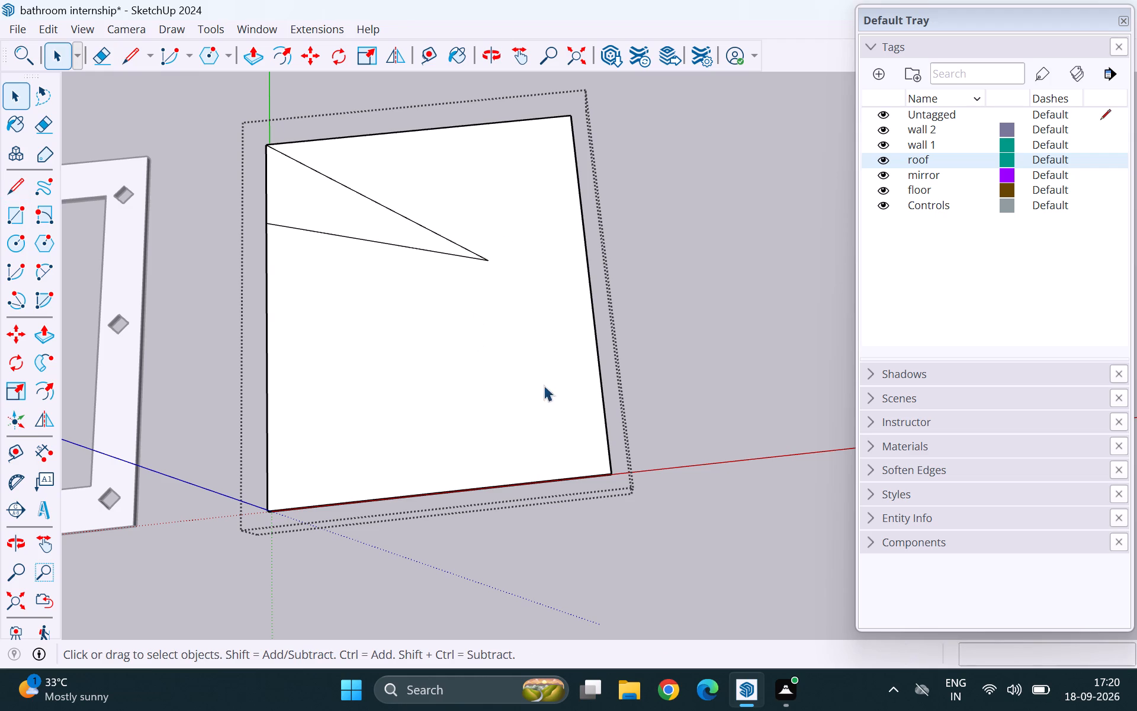
Draw a second triangle from the panel's right edge, with lines about 7' 7" and 8' 5 1/2" meeting inside the top face.
key("l")
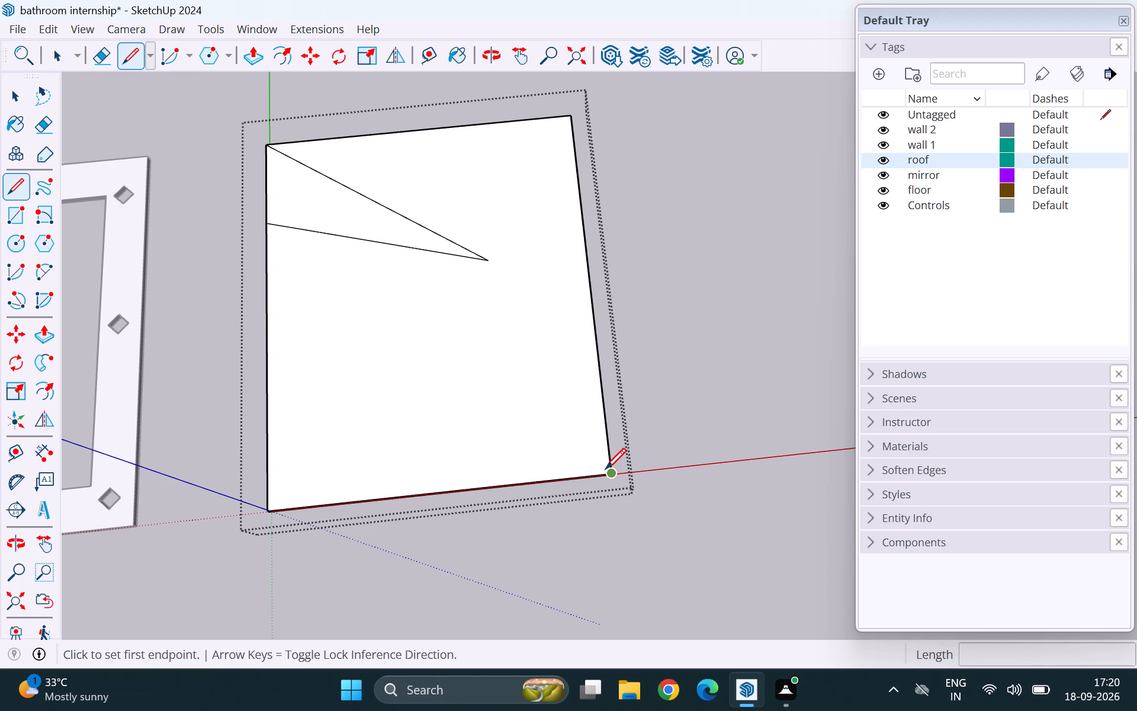
left_click(596, 382)
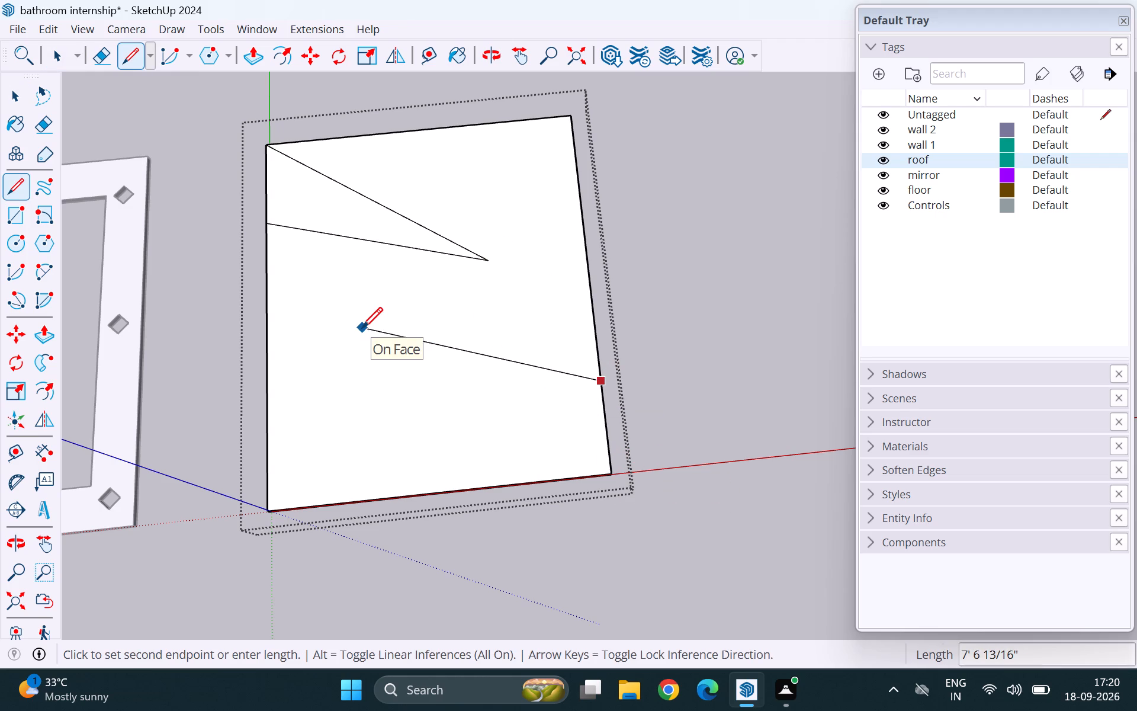
left_click(362, 328)
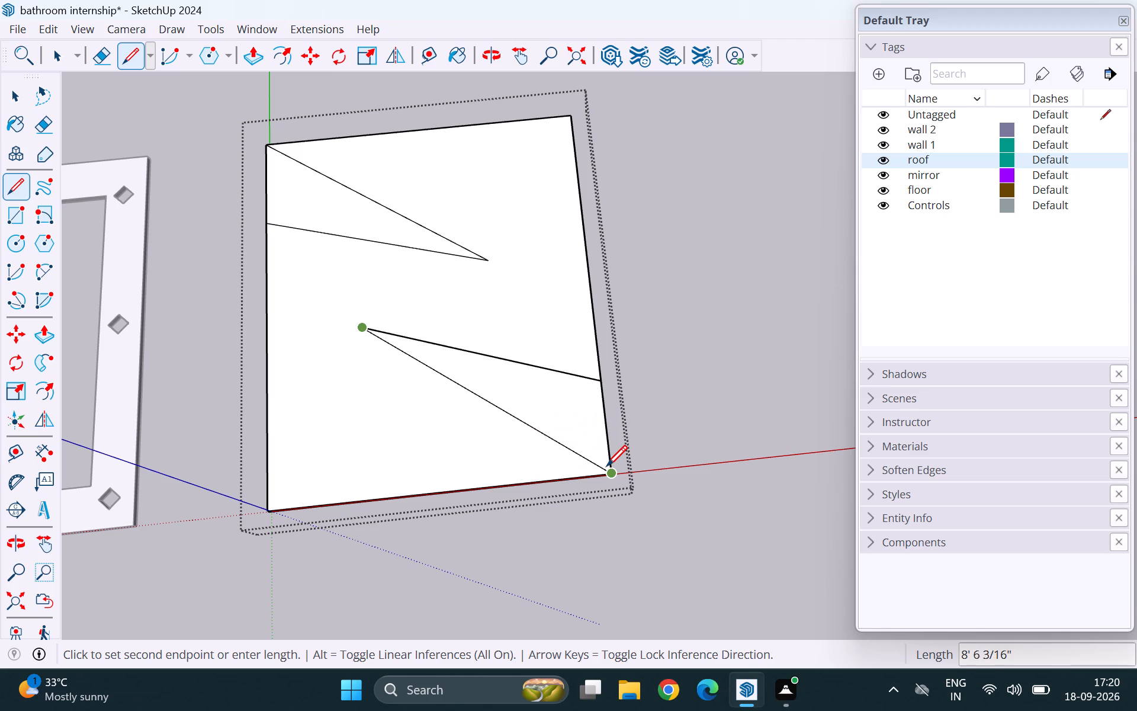
left_click(605, 447)
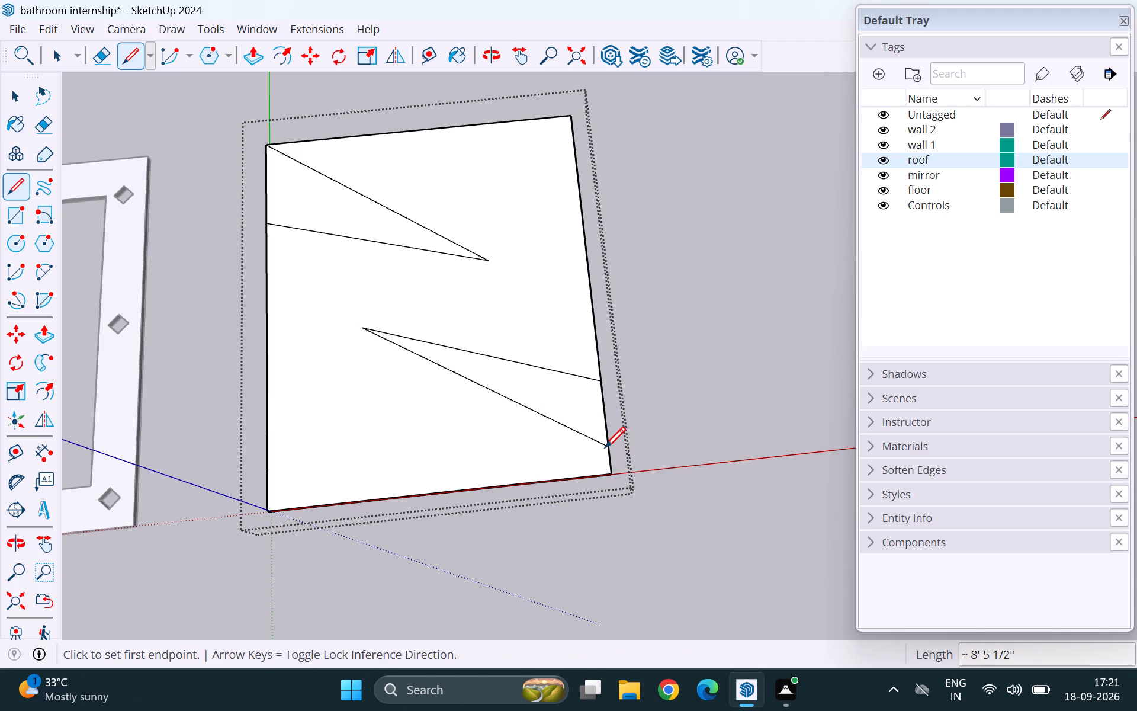
key("space")
Offset the outlines of both triangles inward by about 3 1/16".
type("f")
left_click(561, 414)
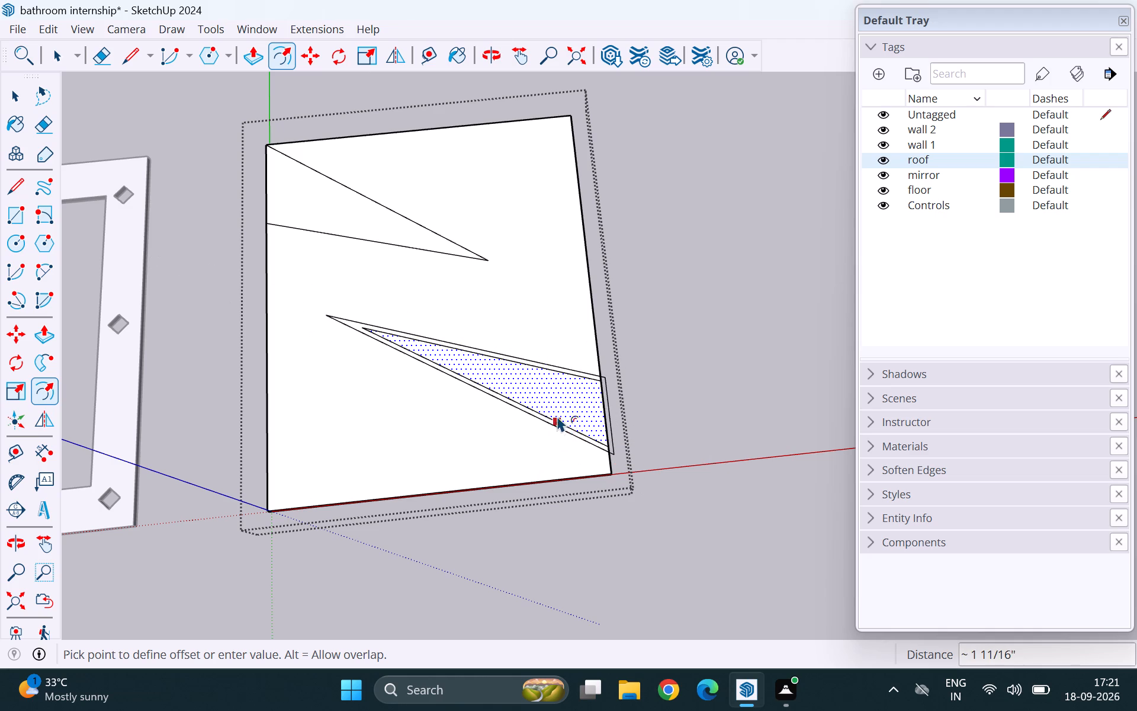
left_click(559, 414)
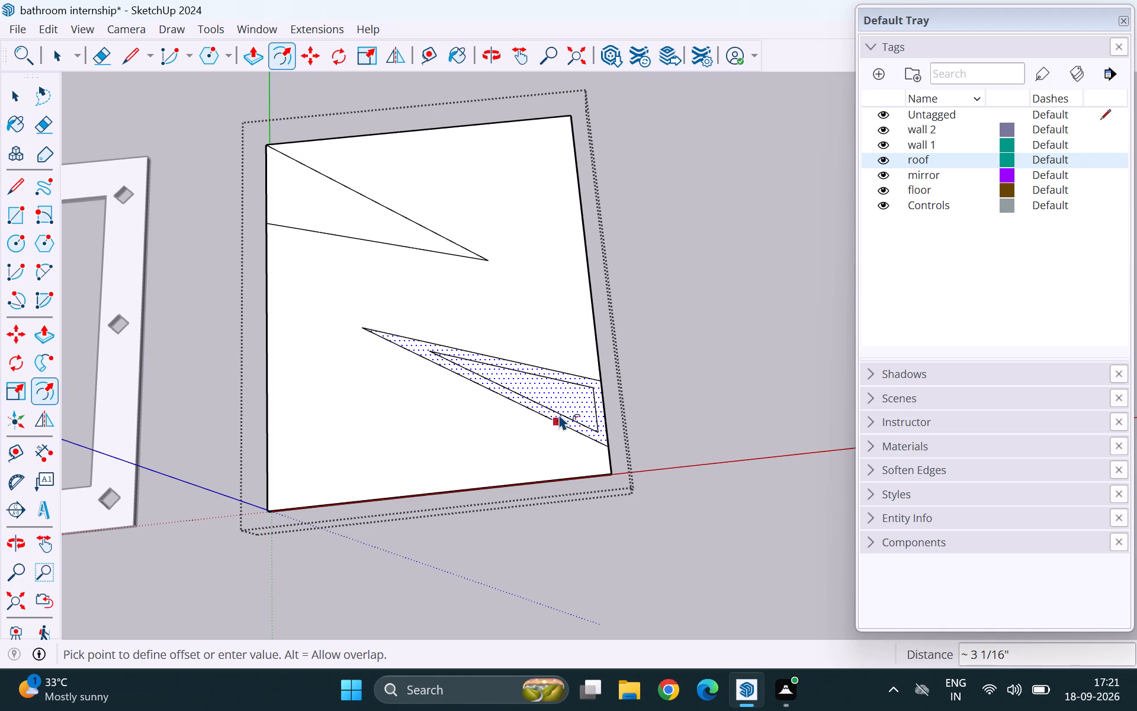
double_click(371, 216)
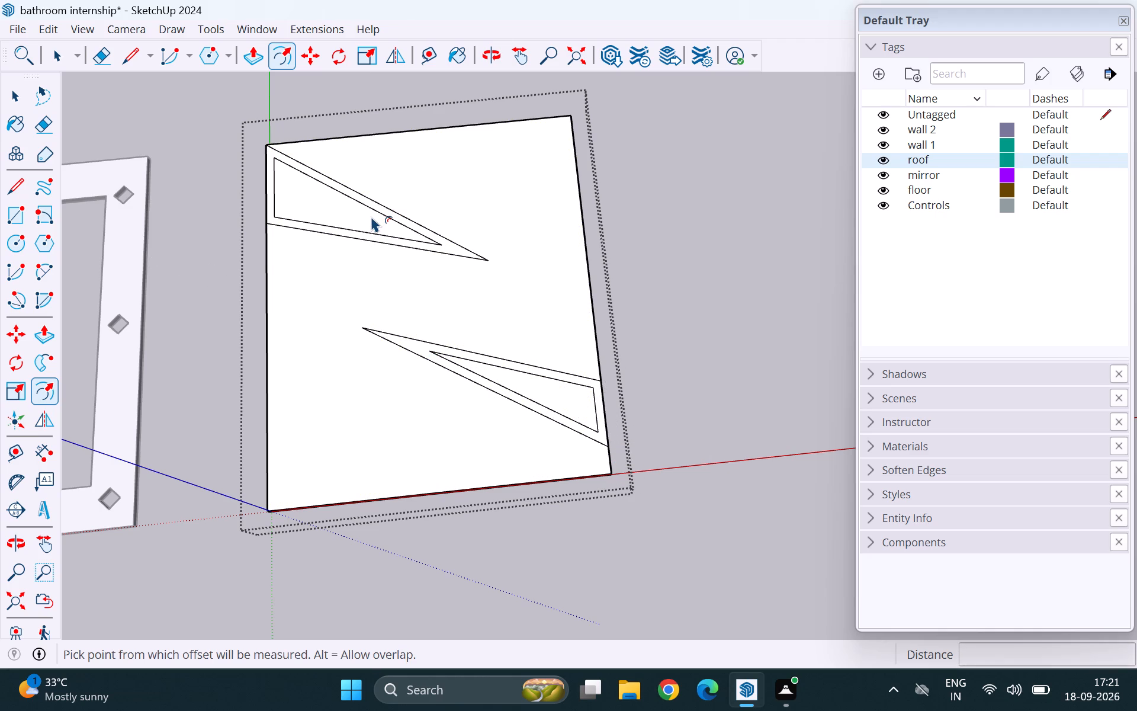
key("space")
Push both inner triangles down 2" to cut openings through the panel, and leave the panel's group.
left_click(346, 213)
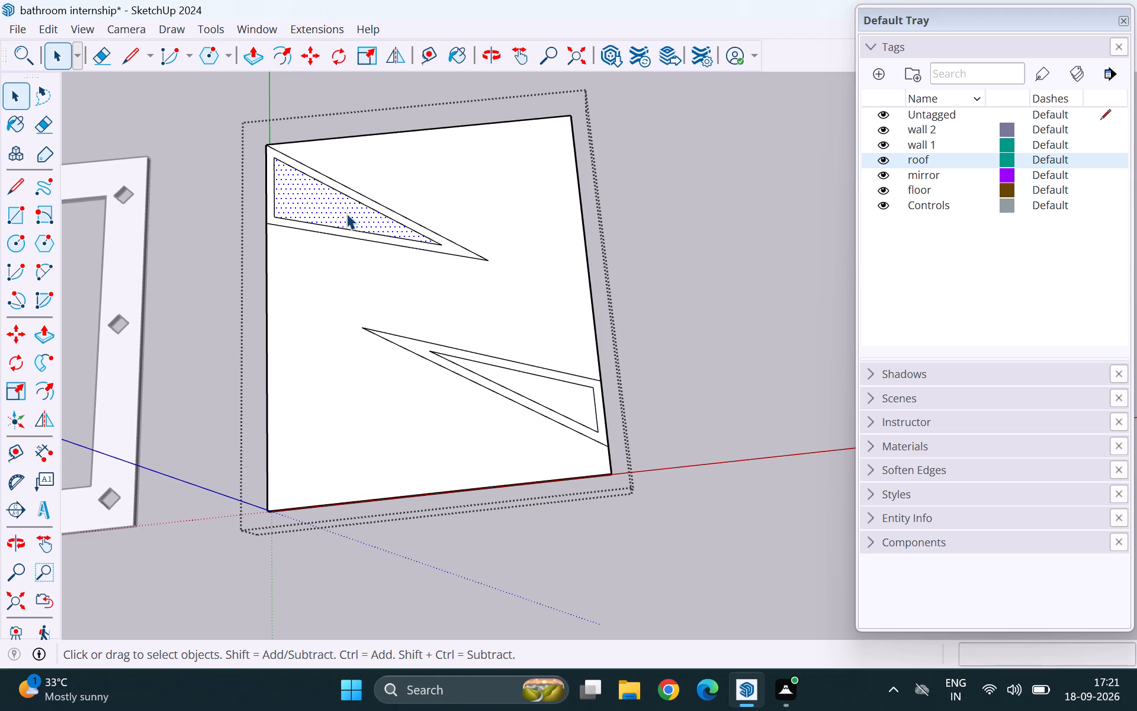
key("p")
left_click(336, 201)
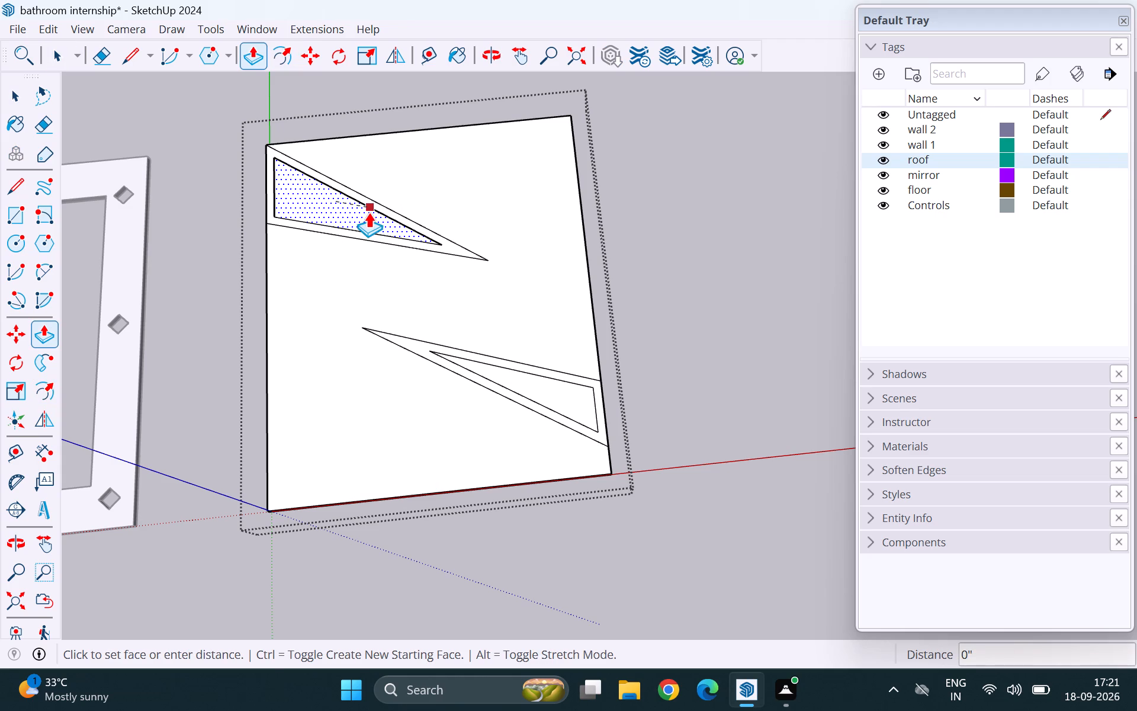
left_click(351, 214)
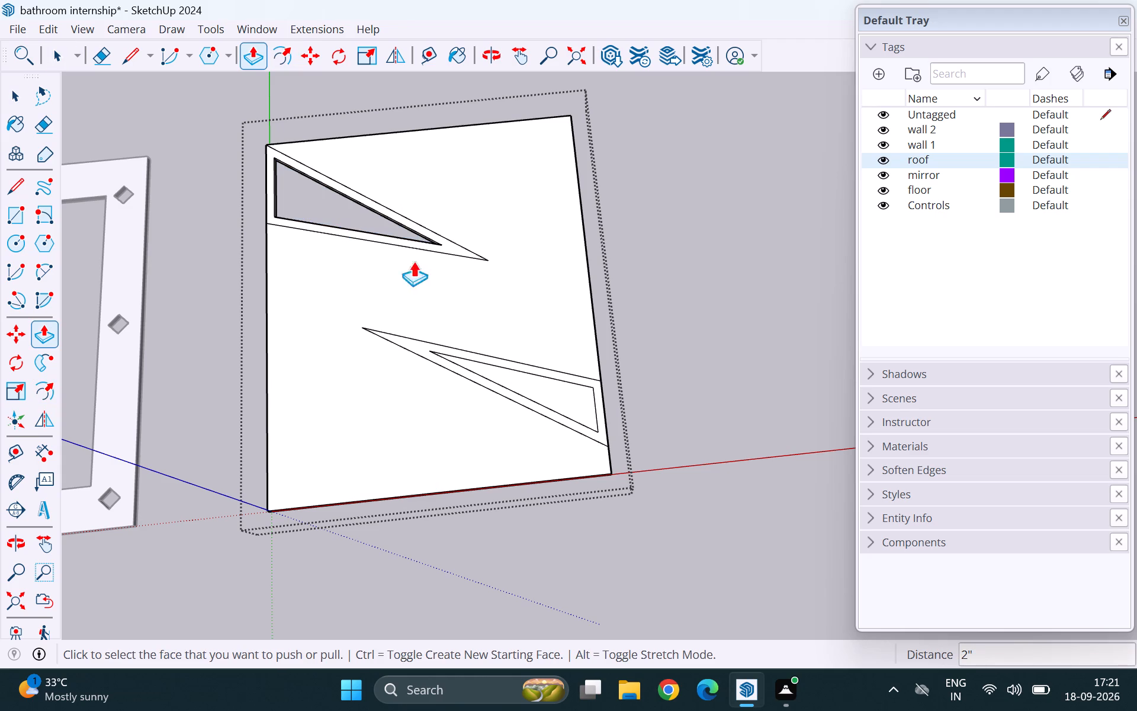
scroll(547, 376, "up", 3)
double_click(558, 393)
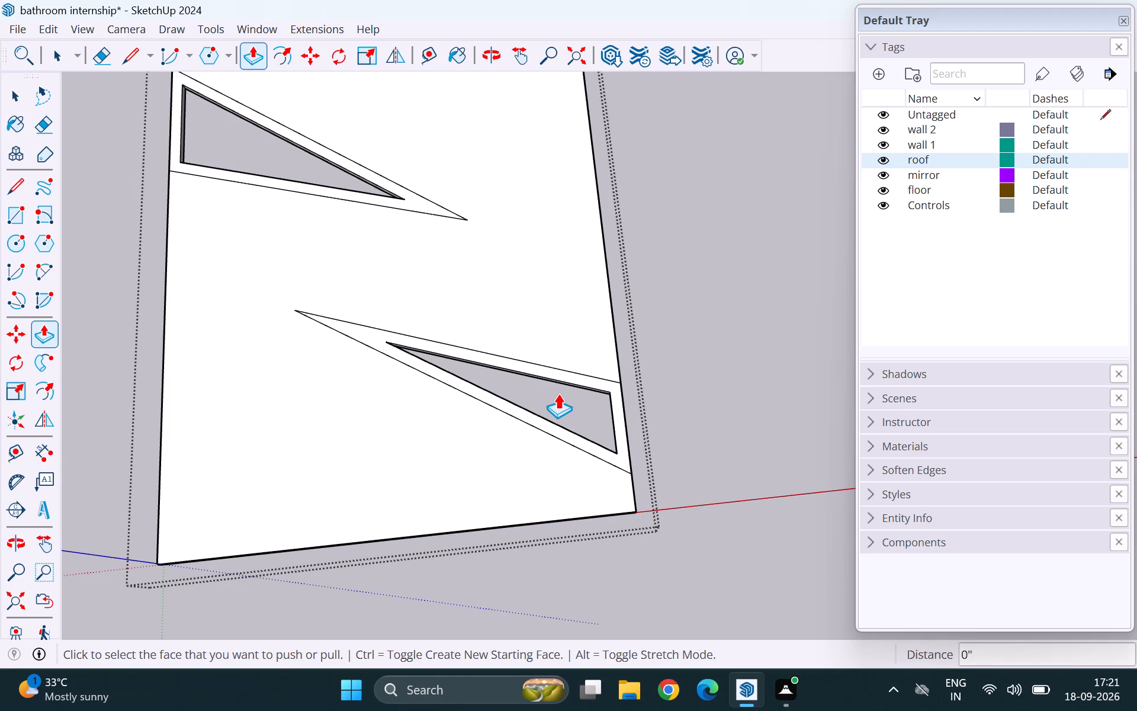
key("space")
scroll(538, 334, "down", 6)
left_click(695, 334)
scroll(698, 331, "down", 5)
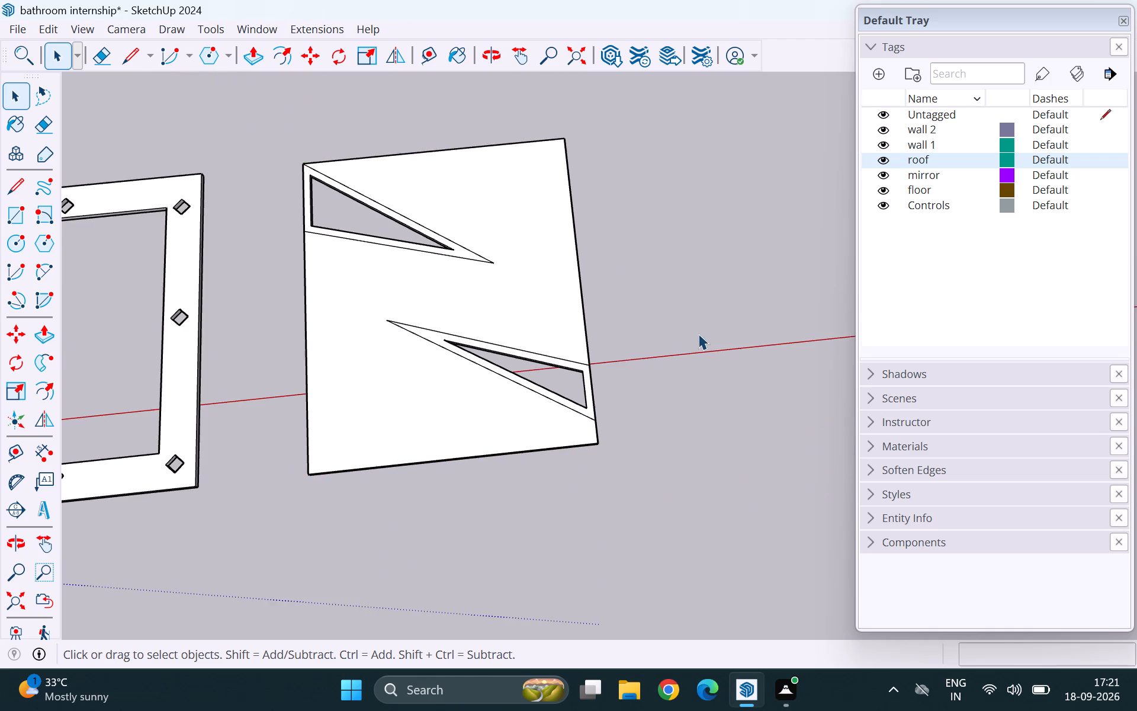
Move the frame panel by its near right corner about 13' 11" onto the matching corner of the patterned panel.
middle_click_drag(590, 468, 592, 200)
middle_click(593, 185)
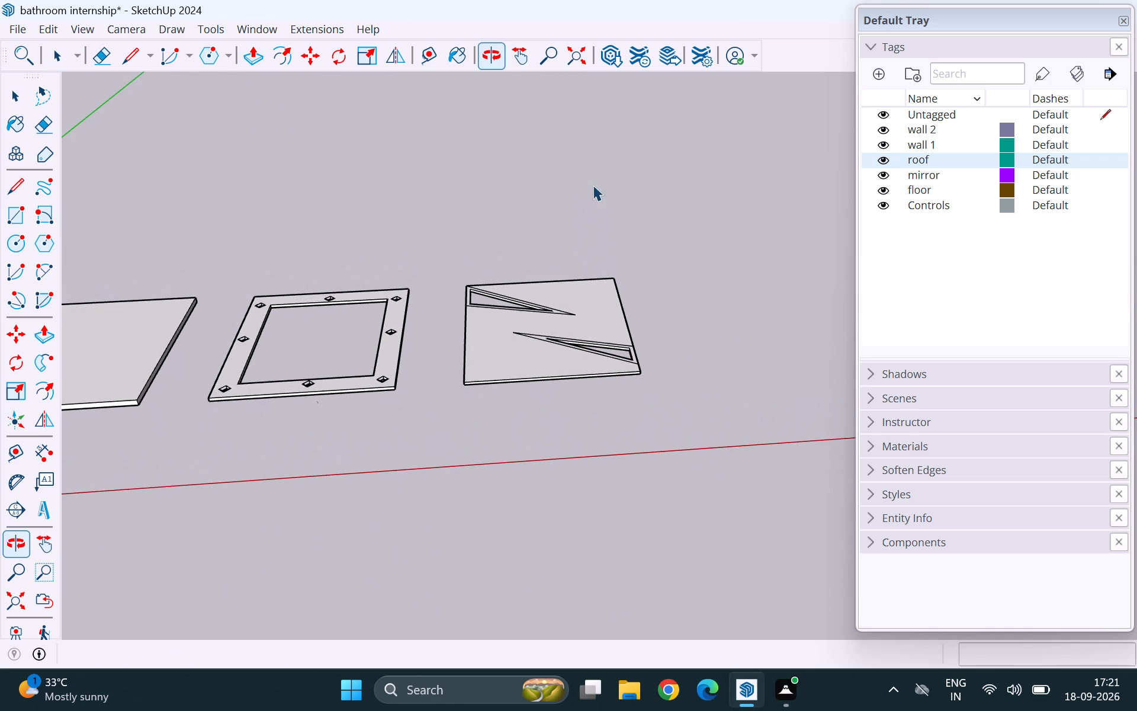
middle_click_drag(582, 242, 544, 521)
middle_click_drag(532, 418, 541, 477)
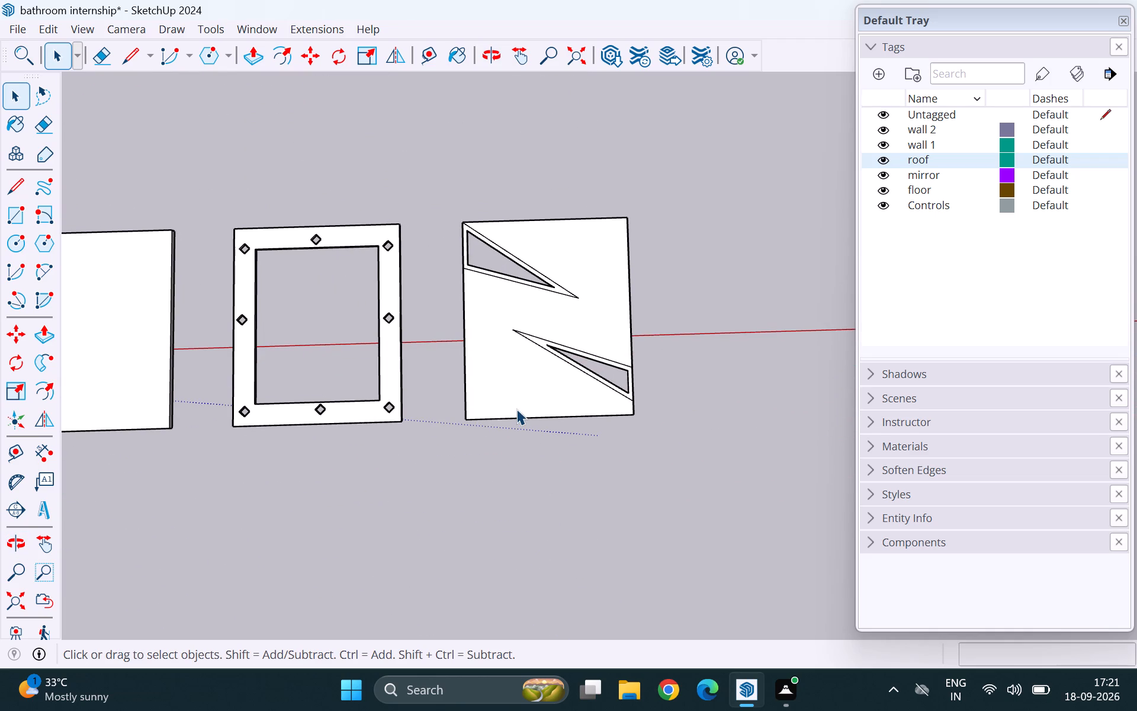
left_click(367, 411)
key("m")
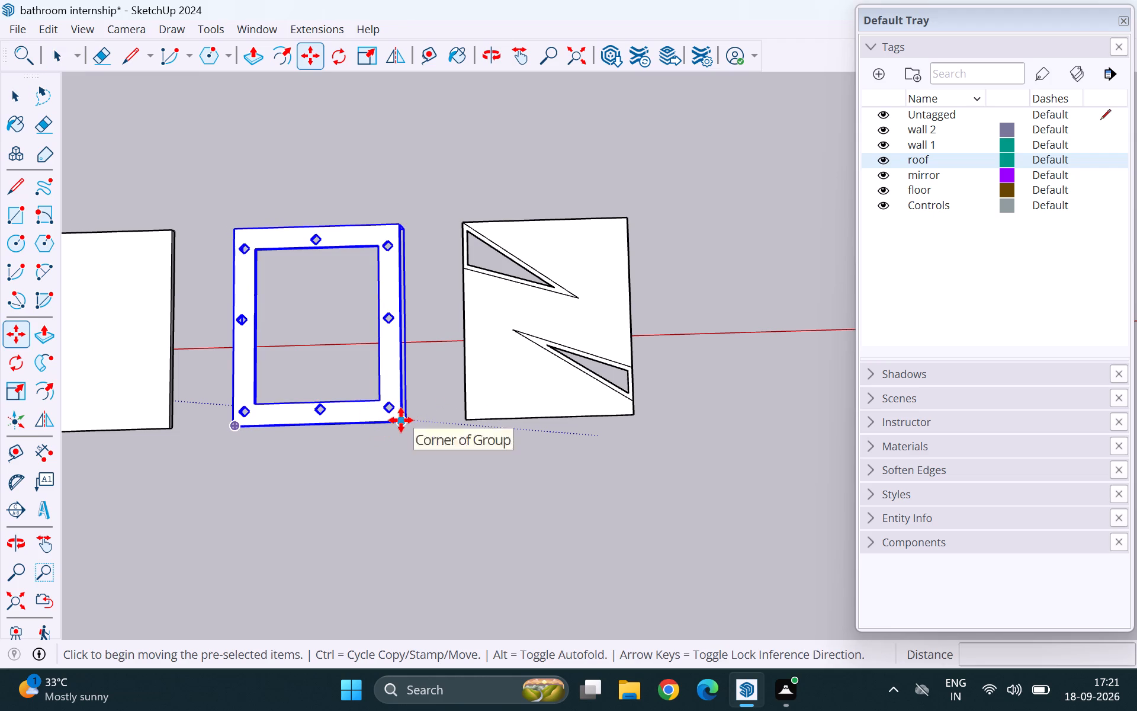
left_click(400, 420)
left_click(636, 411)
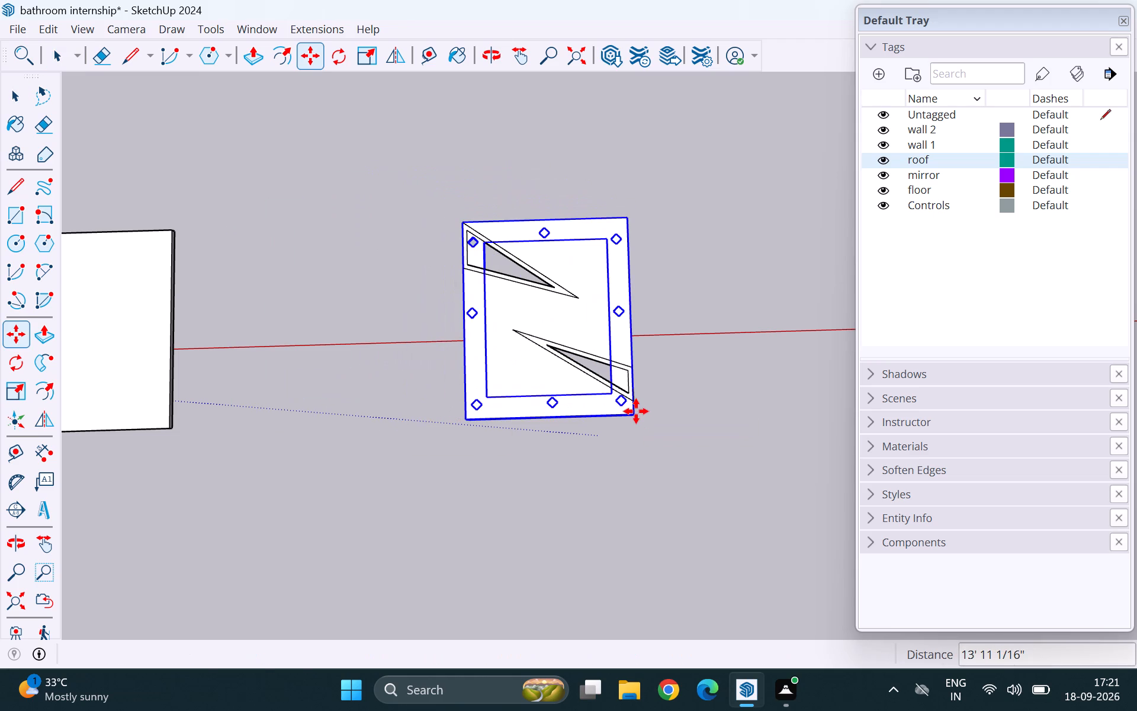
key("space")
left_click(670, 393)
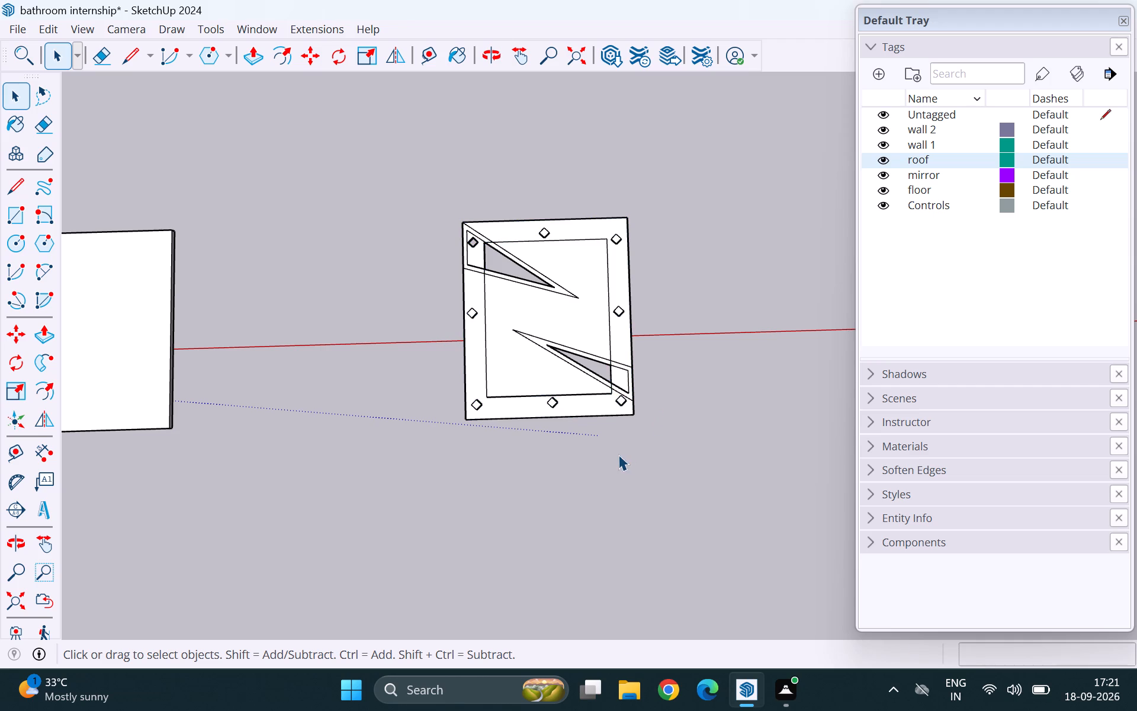
Examine the stacked panels from below, where the triangular openings overlap the frame.
middle_click_drag(618, 454, 644, 39)
scroll(618, 454, "up", 1)
middle_click_drag(609, 368, 581, 184)
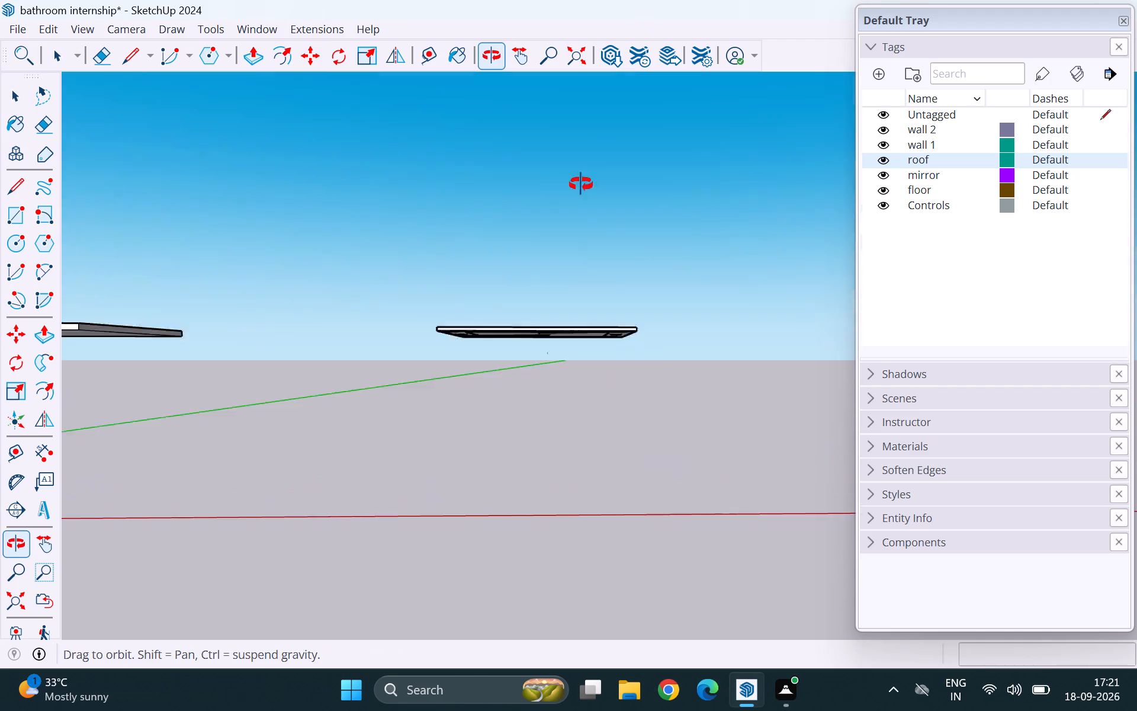
middle_click_drag(581, 184, 641, 30)
middle_click_drag(694, 364, 620, 209)
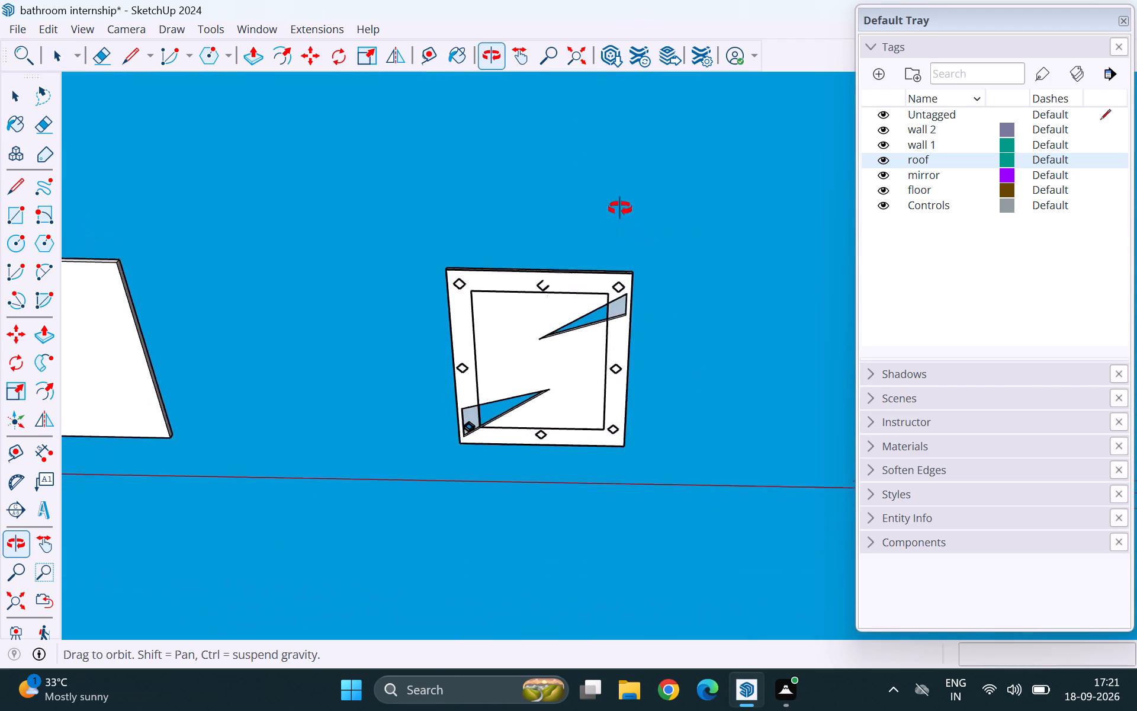
middle_click_drag(620, 209, 602, 191)
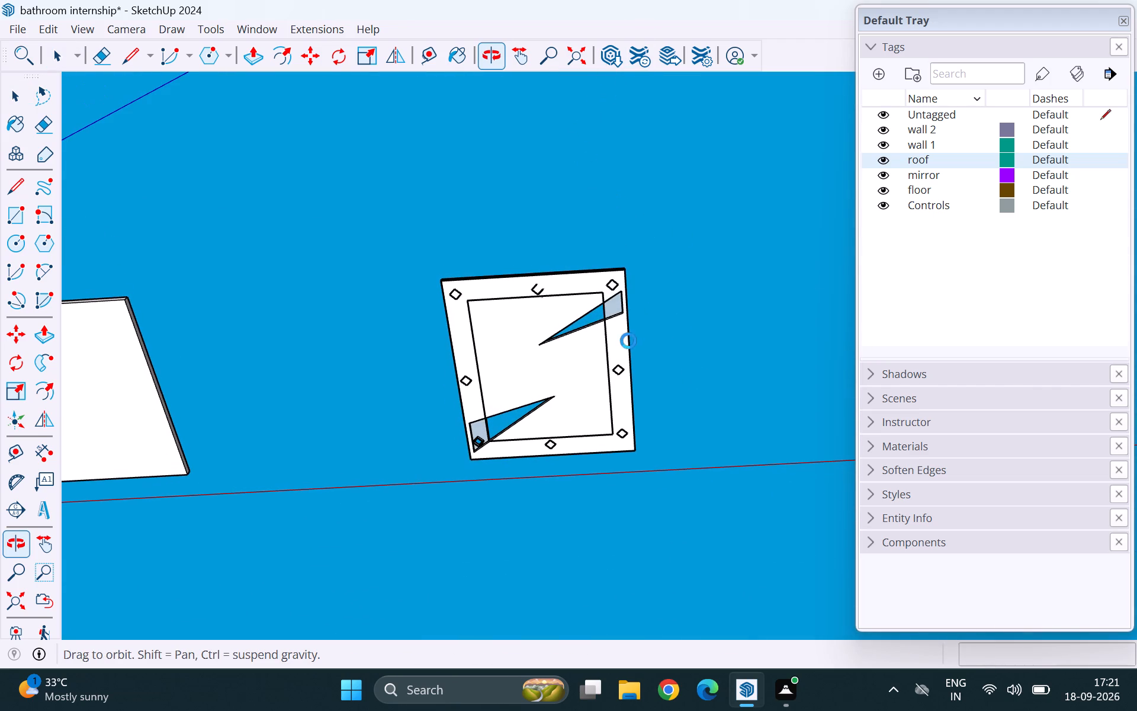
scroll(610, 322, "up", 15)
middle_click_drag(611, 356, 608, 319)
left_click(605, 328)
double_click(605, 328)
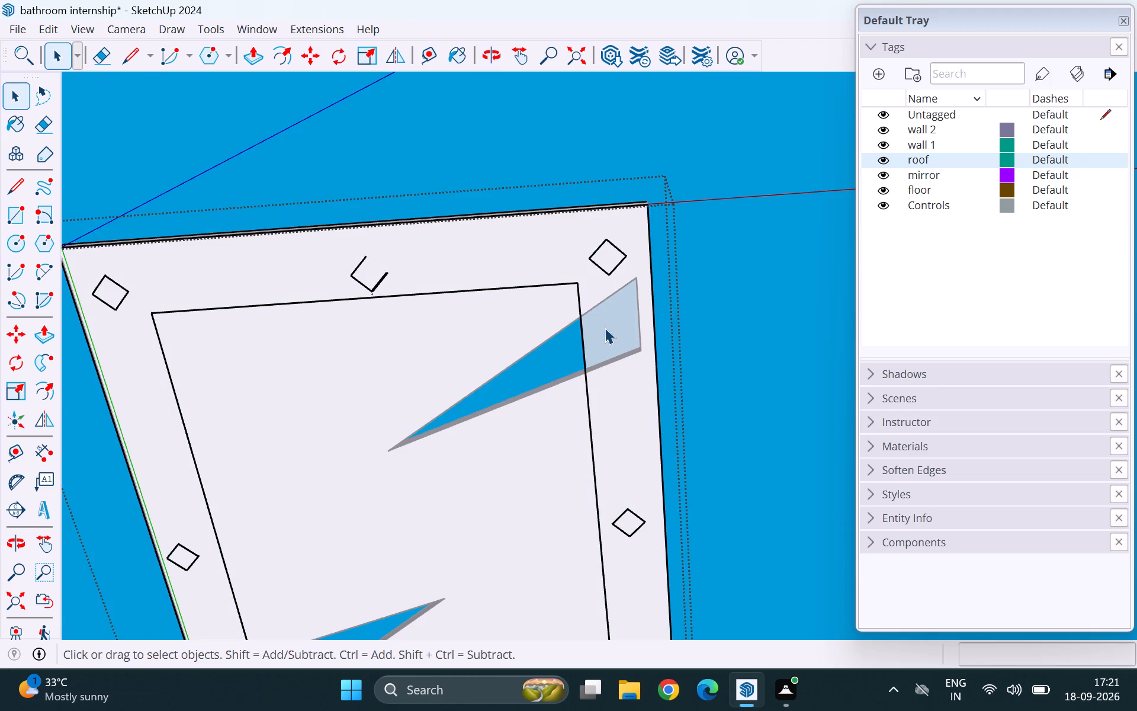
left_click(605, 328)
left_click(605, 328)
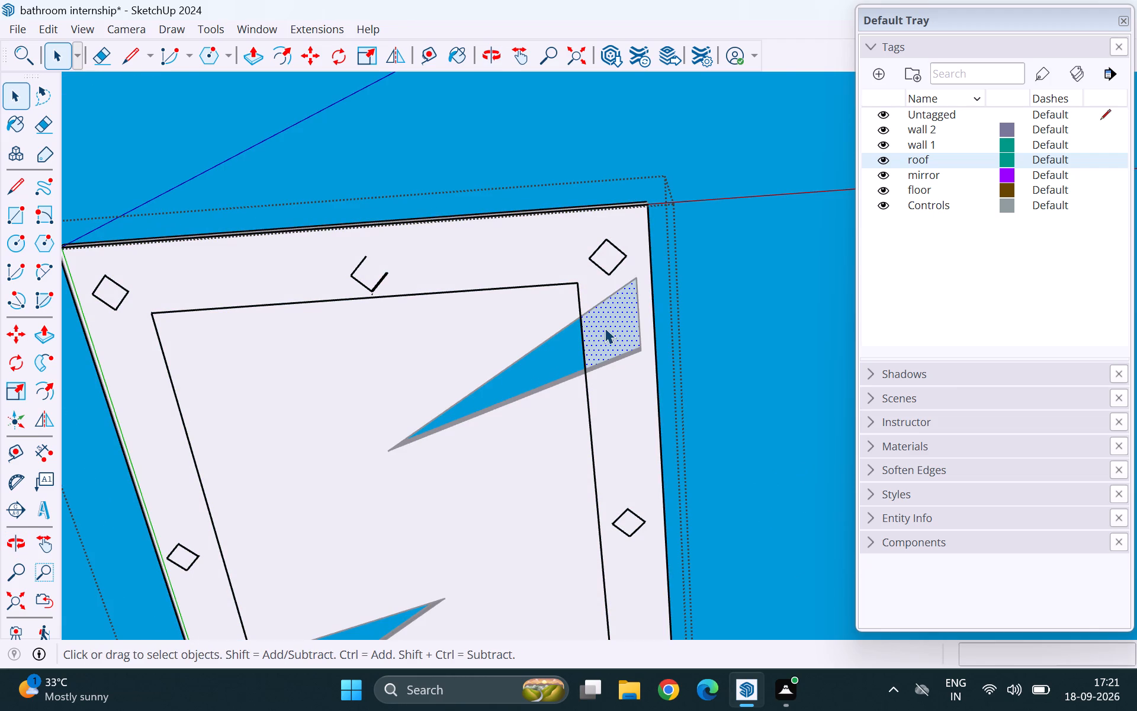
right_click(605, 328)
left_click(416, 140)
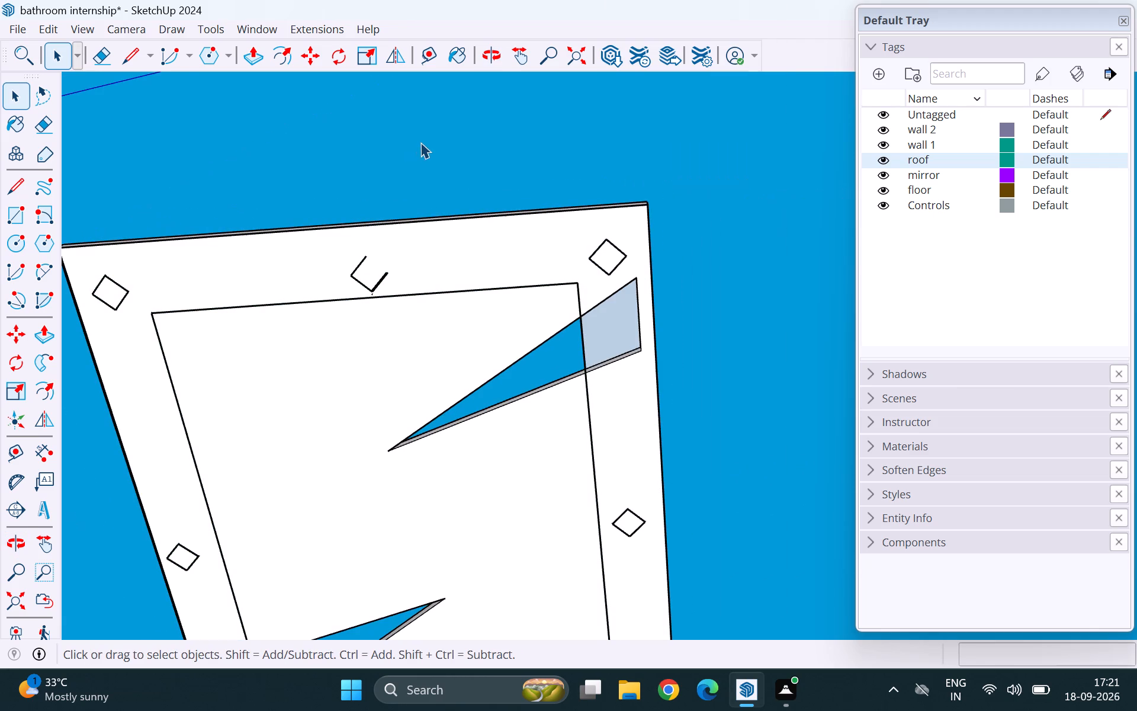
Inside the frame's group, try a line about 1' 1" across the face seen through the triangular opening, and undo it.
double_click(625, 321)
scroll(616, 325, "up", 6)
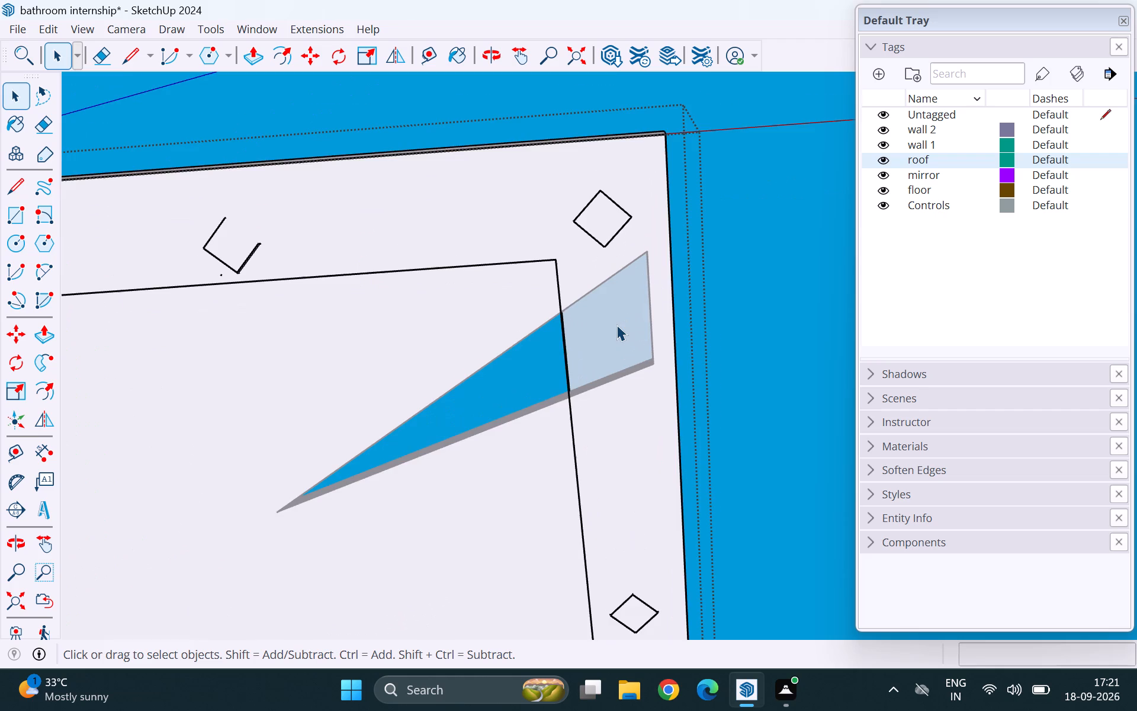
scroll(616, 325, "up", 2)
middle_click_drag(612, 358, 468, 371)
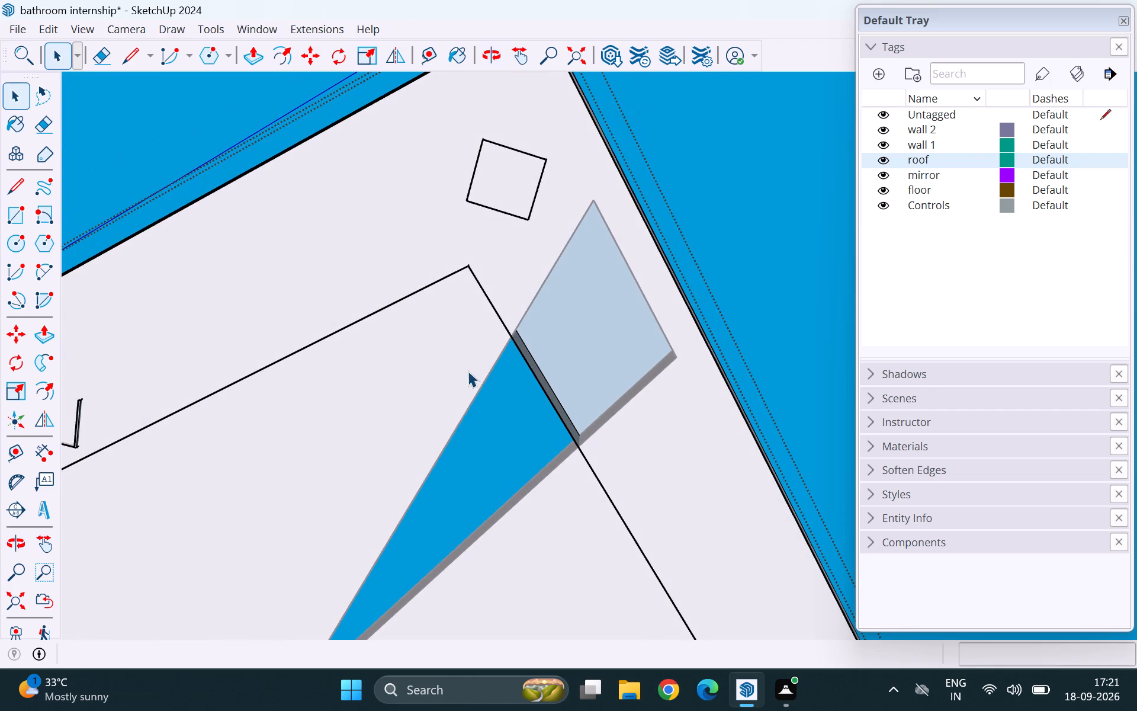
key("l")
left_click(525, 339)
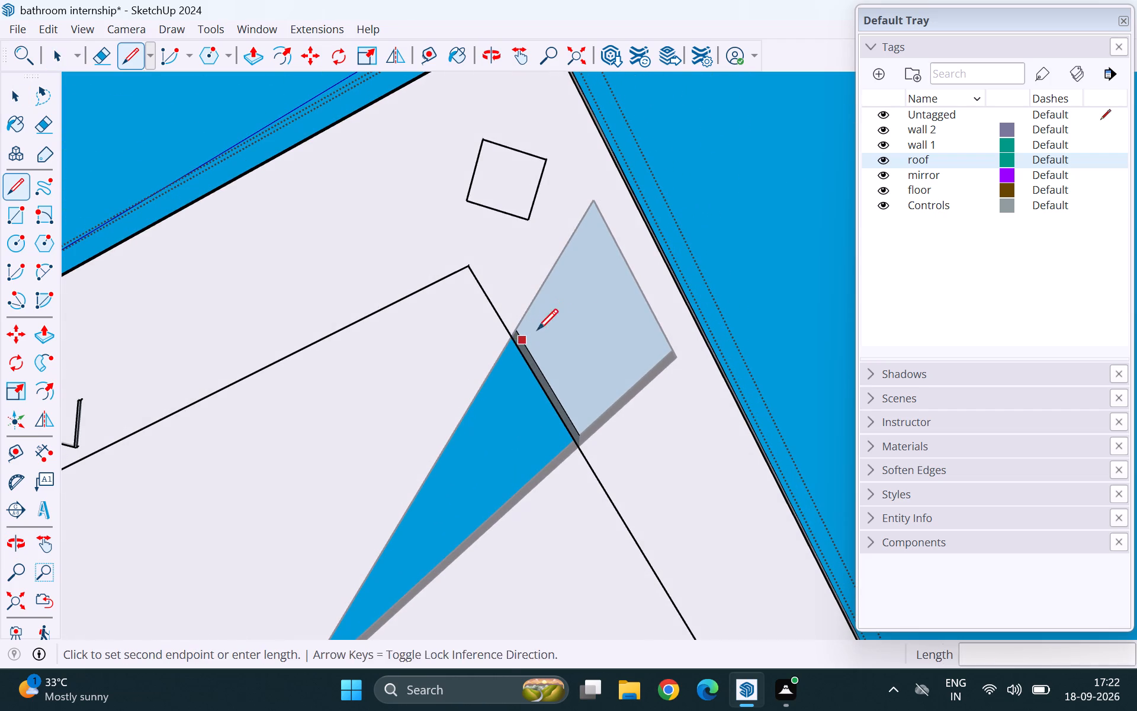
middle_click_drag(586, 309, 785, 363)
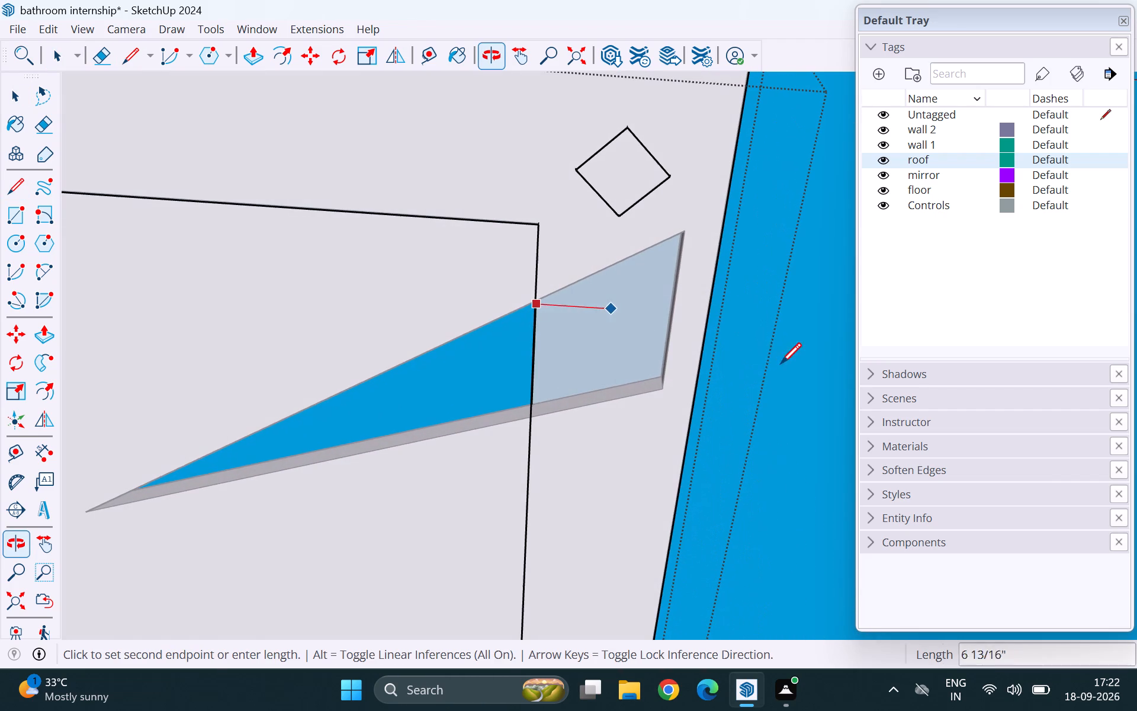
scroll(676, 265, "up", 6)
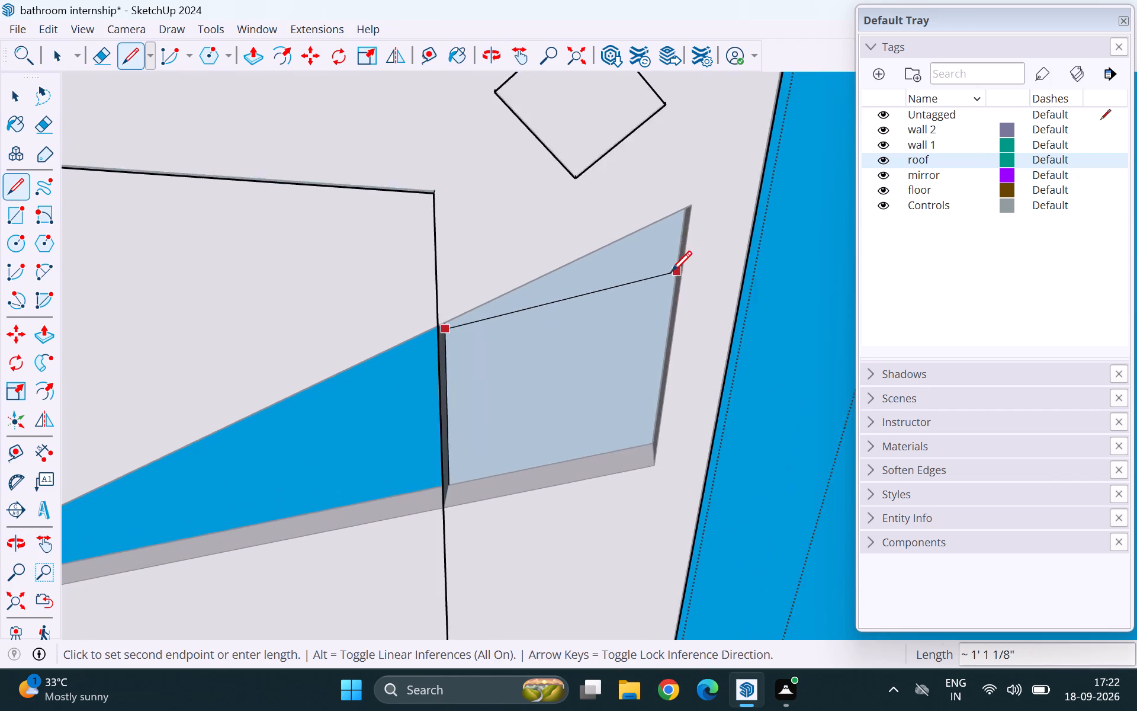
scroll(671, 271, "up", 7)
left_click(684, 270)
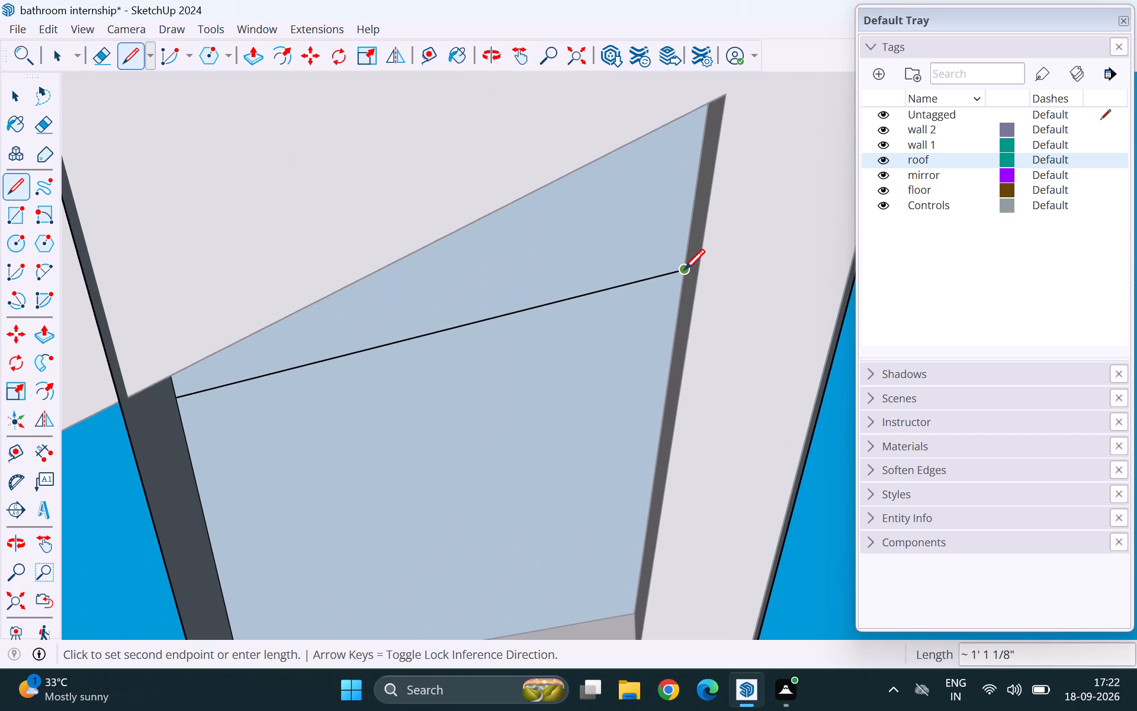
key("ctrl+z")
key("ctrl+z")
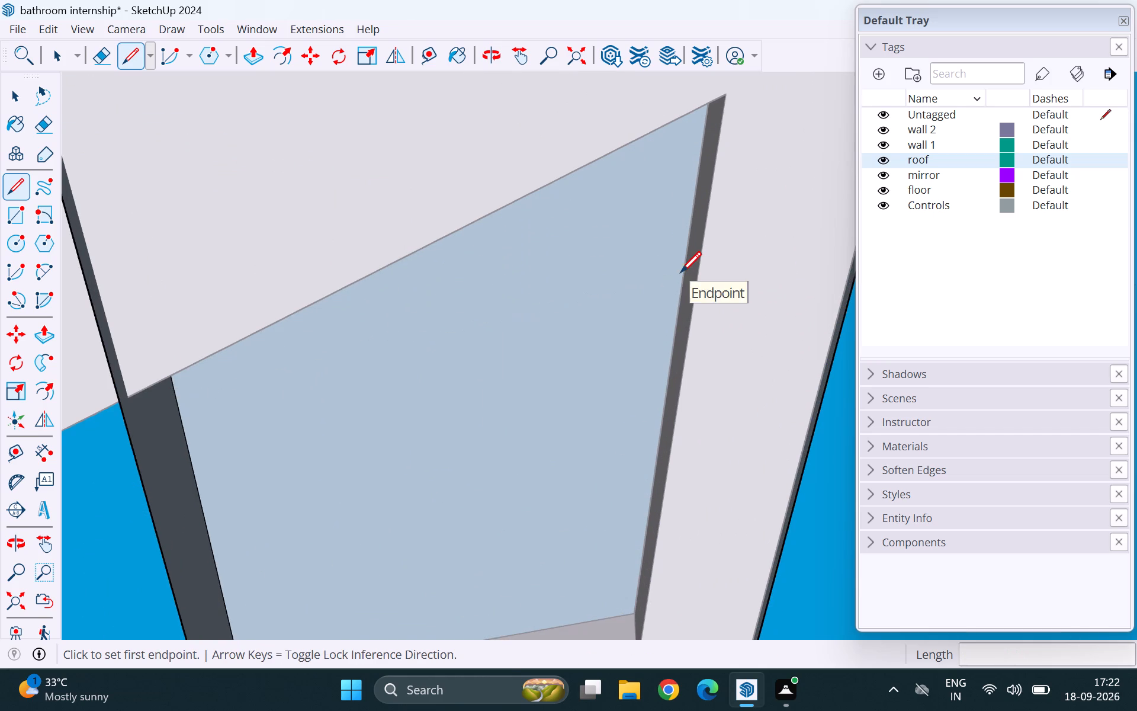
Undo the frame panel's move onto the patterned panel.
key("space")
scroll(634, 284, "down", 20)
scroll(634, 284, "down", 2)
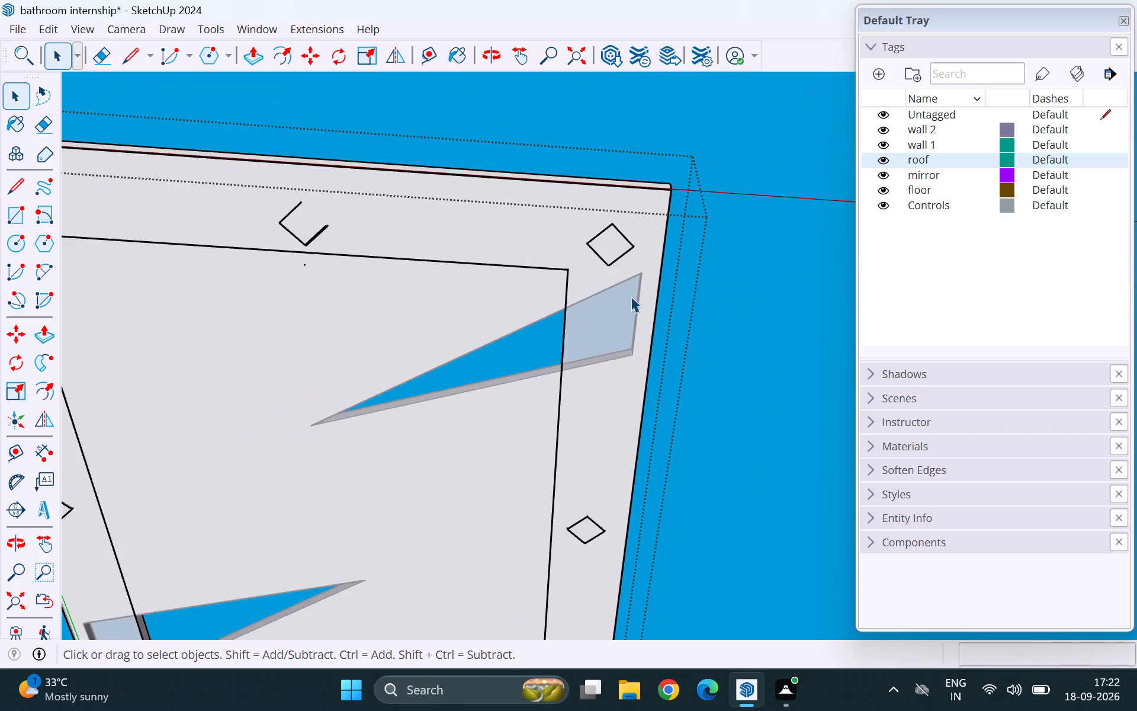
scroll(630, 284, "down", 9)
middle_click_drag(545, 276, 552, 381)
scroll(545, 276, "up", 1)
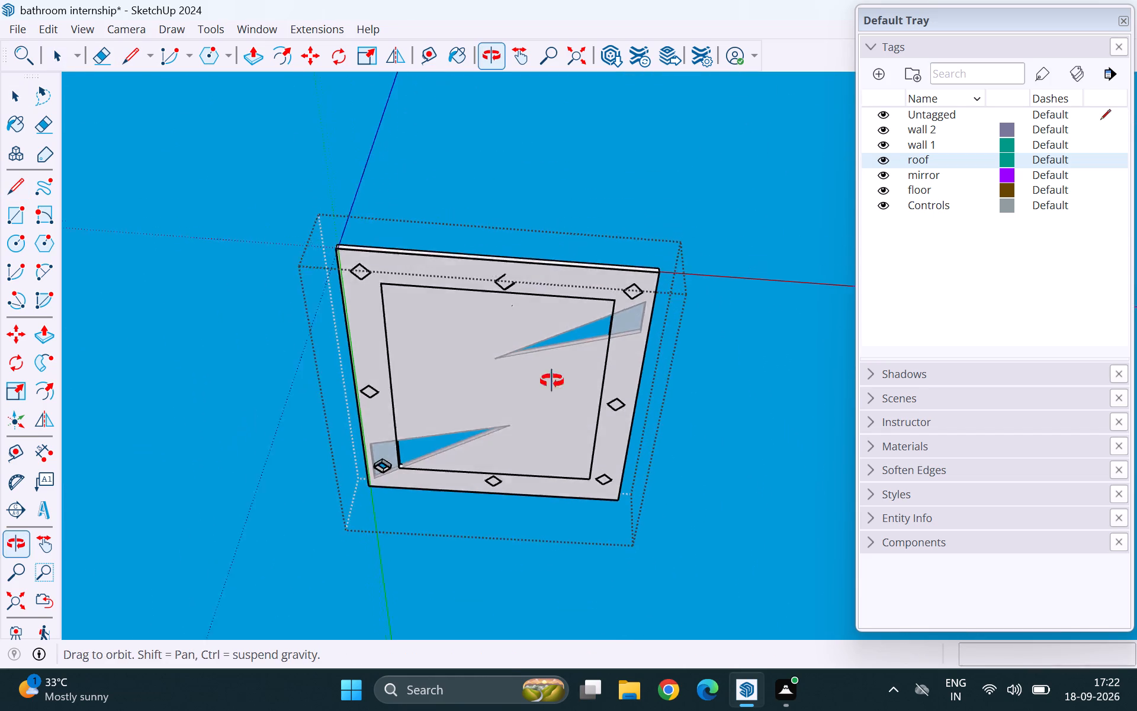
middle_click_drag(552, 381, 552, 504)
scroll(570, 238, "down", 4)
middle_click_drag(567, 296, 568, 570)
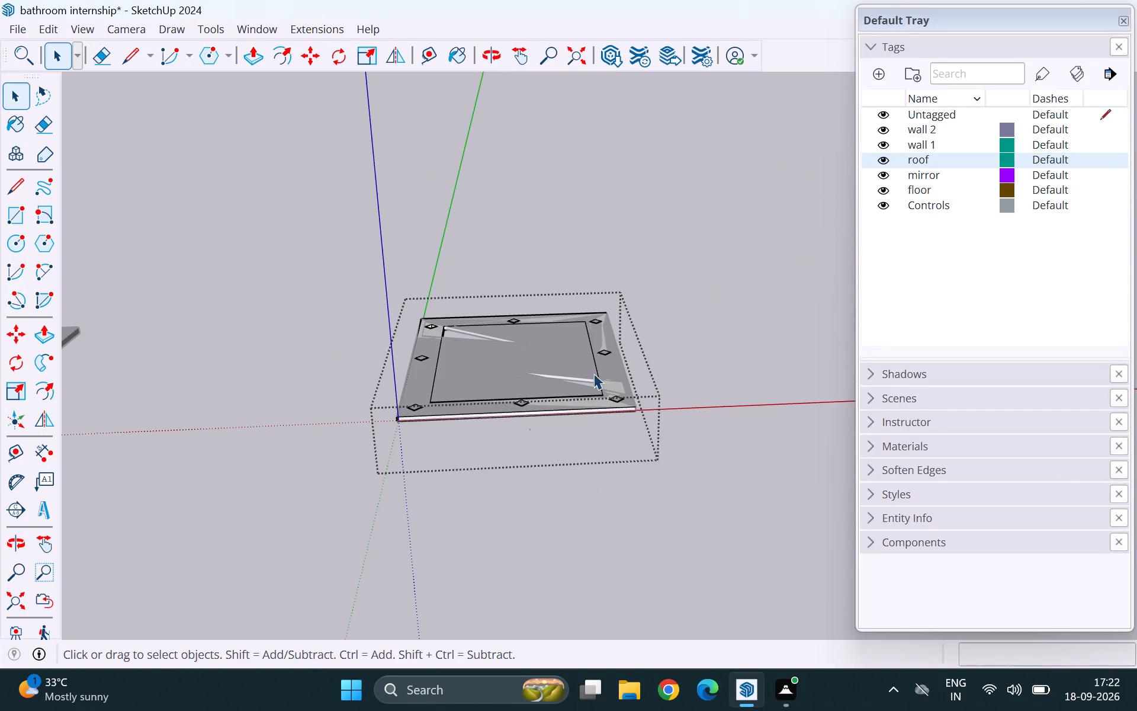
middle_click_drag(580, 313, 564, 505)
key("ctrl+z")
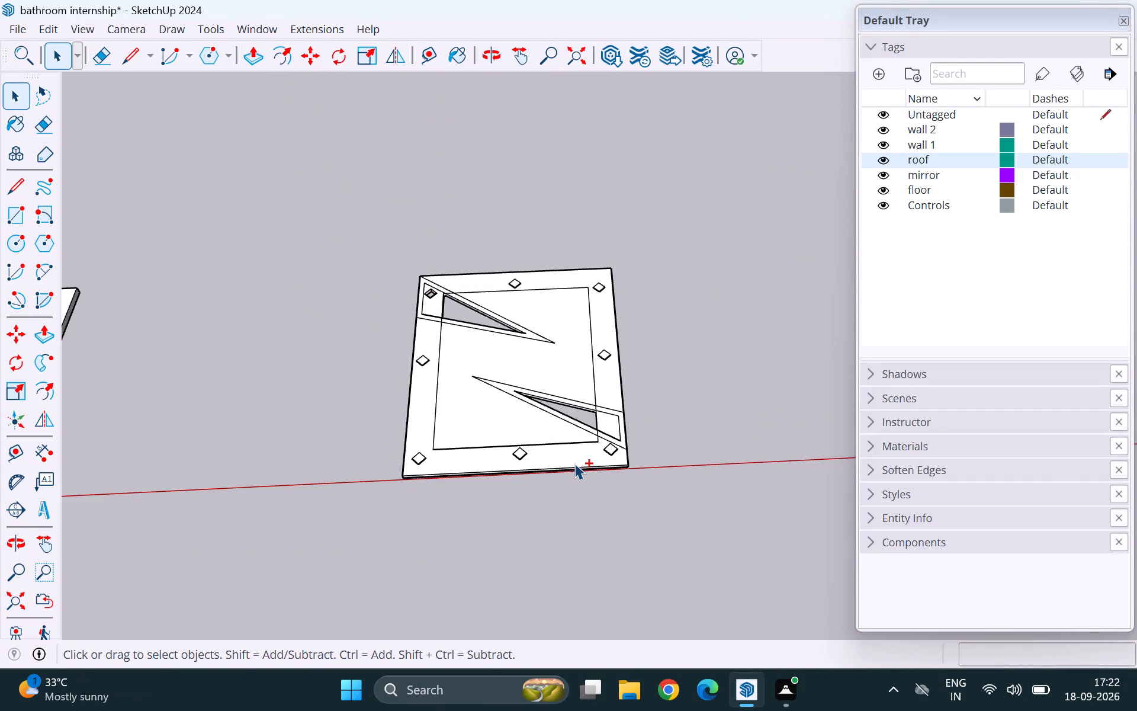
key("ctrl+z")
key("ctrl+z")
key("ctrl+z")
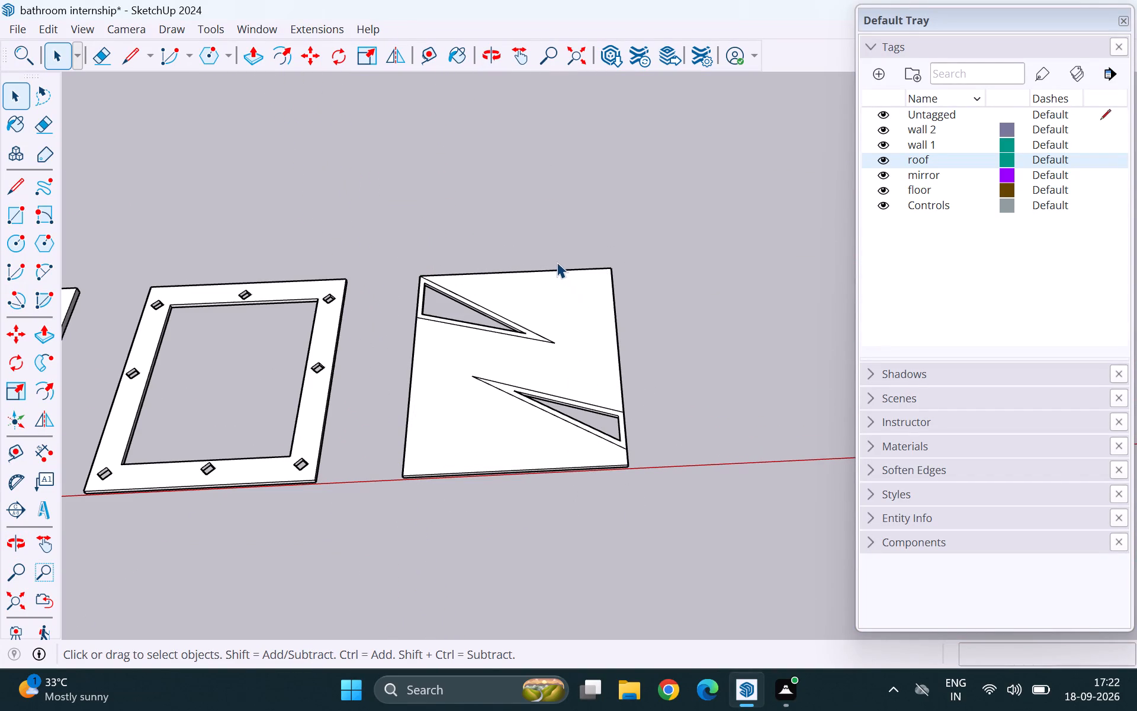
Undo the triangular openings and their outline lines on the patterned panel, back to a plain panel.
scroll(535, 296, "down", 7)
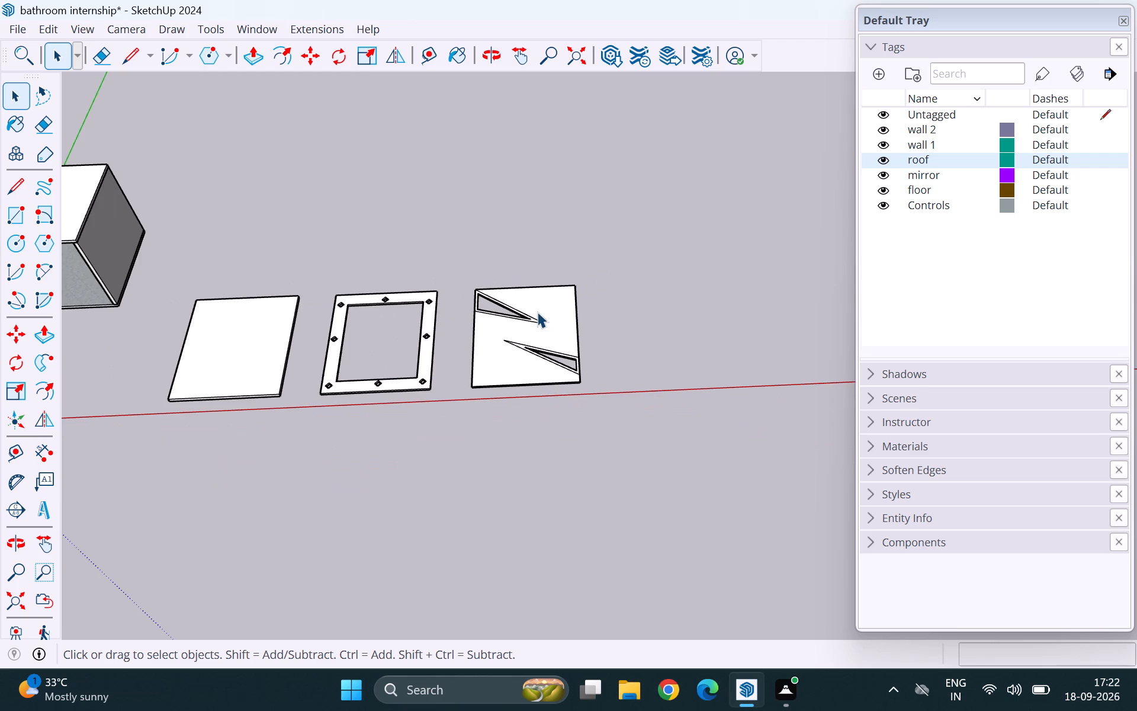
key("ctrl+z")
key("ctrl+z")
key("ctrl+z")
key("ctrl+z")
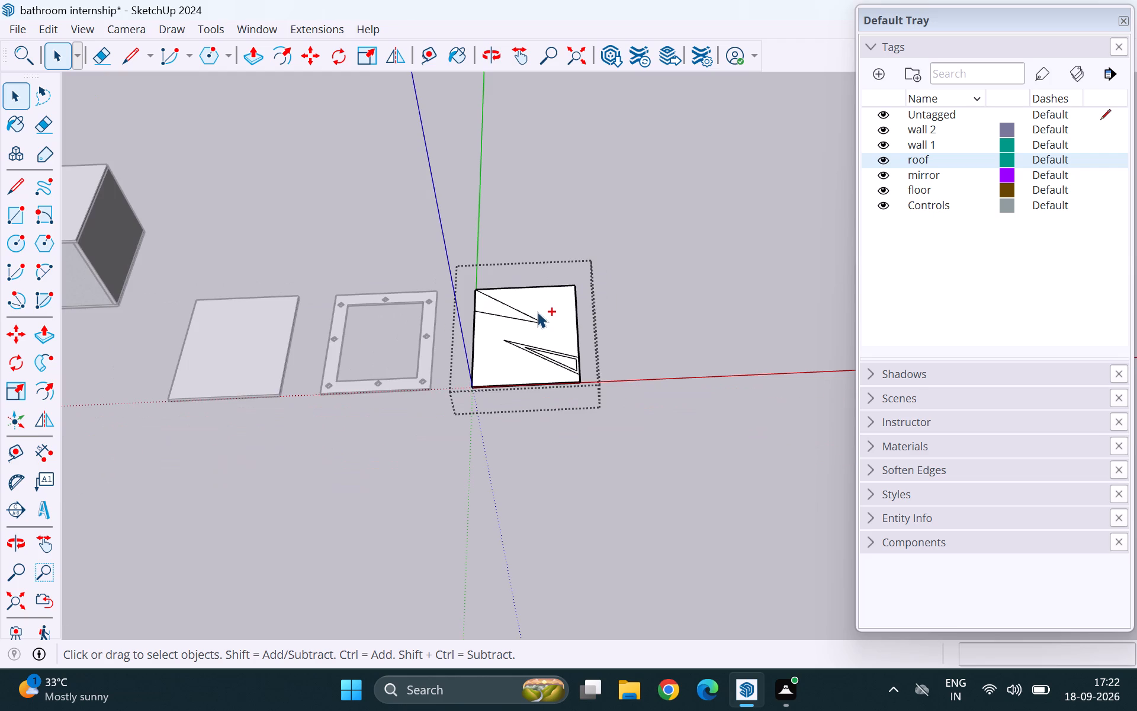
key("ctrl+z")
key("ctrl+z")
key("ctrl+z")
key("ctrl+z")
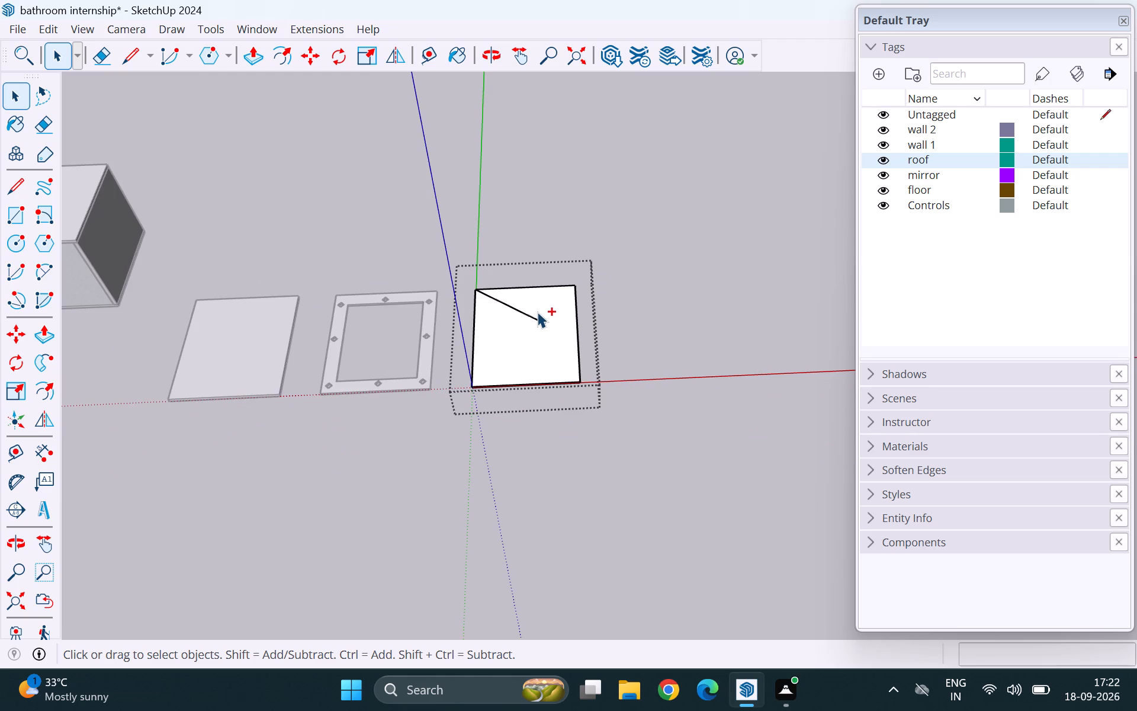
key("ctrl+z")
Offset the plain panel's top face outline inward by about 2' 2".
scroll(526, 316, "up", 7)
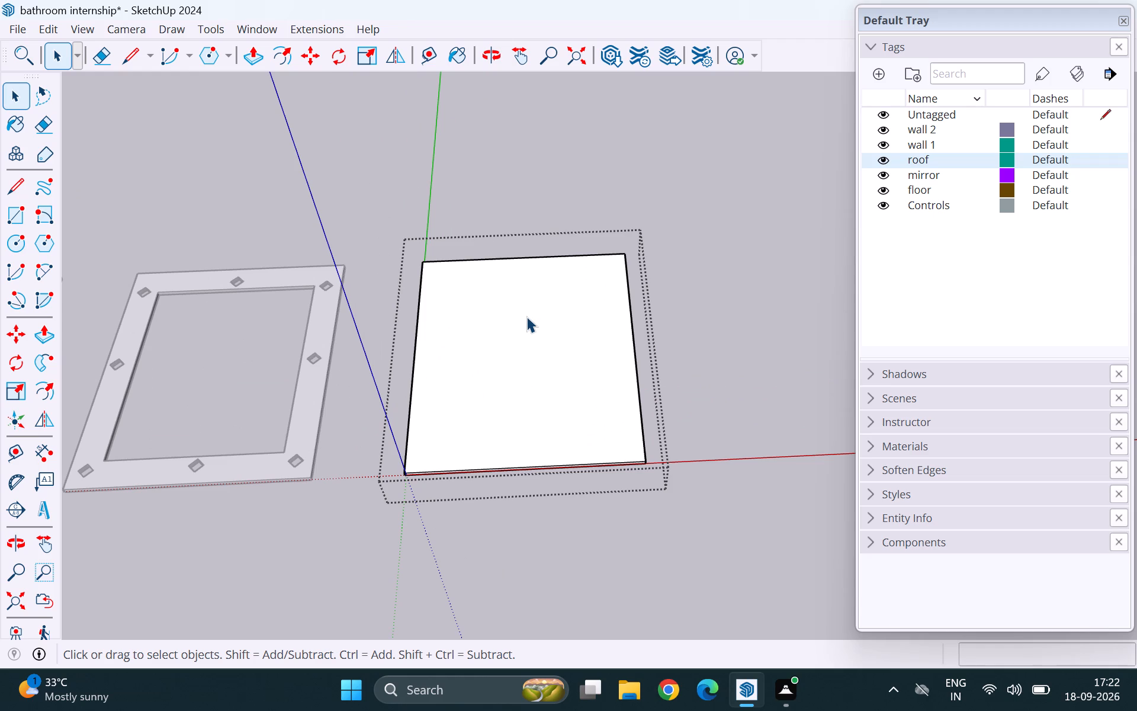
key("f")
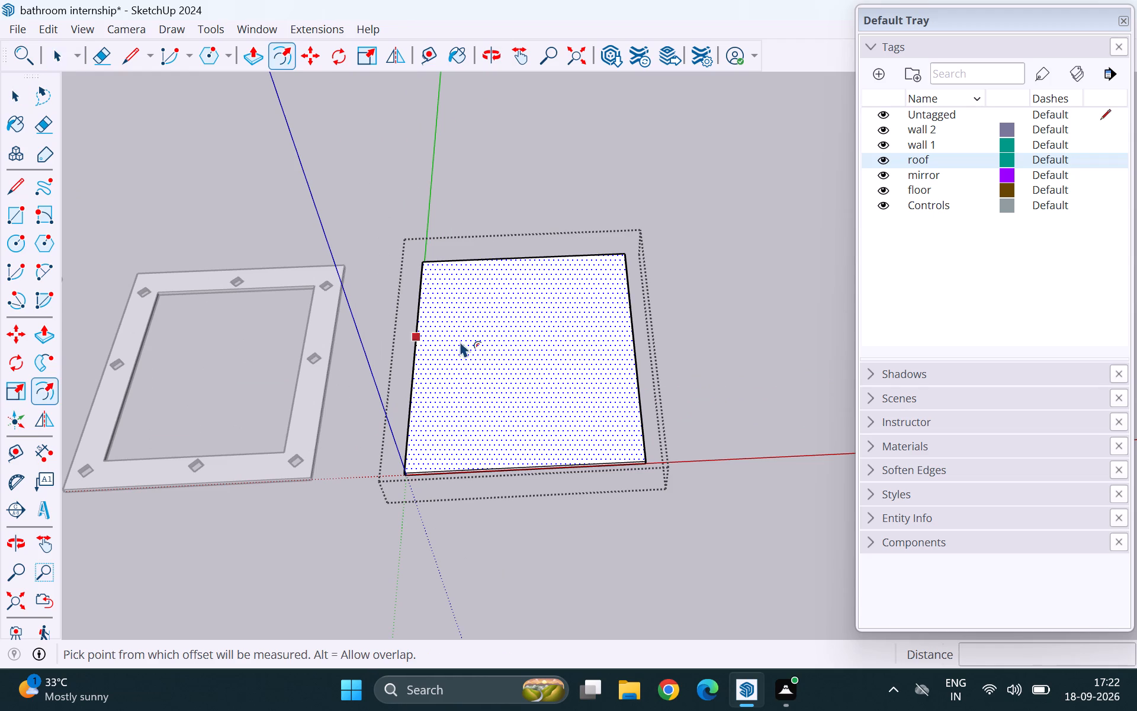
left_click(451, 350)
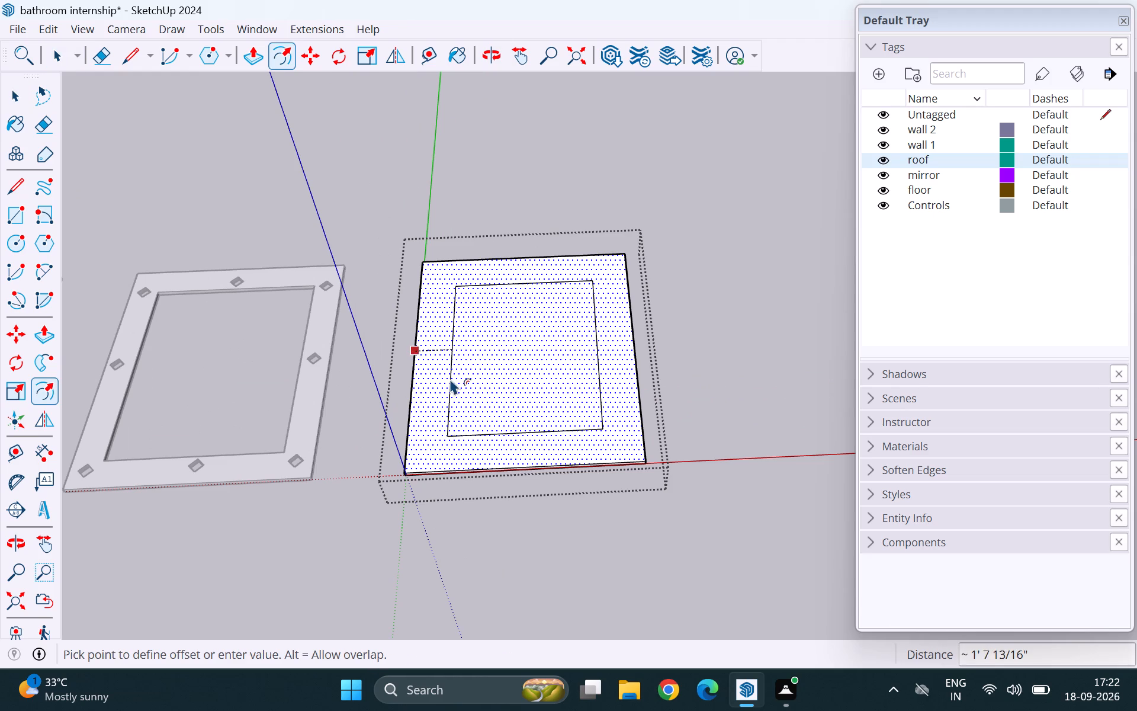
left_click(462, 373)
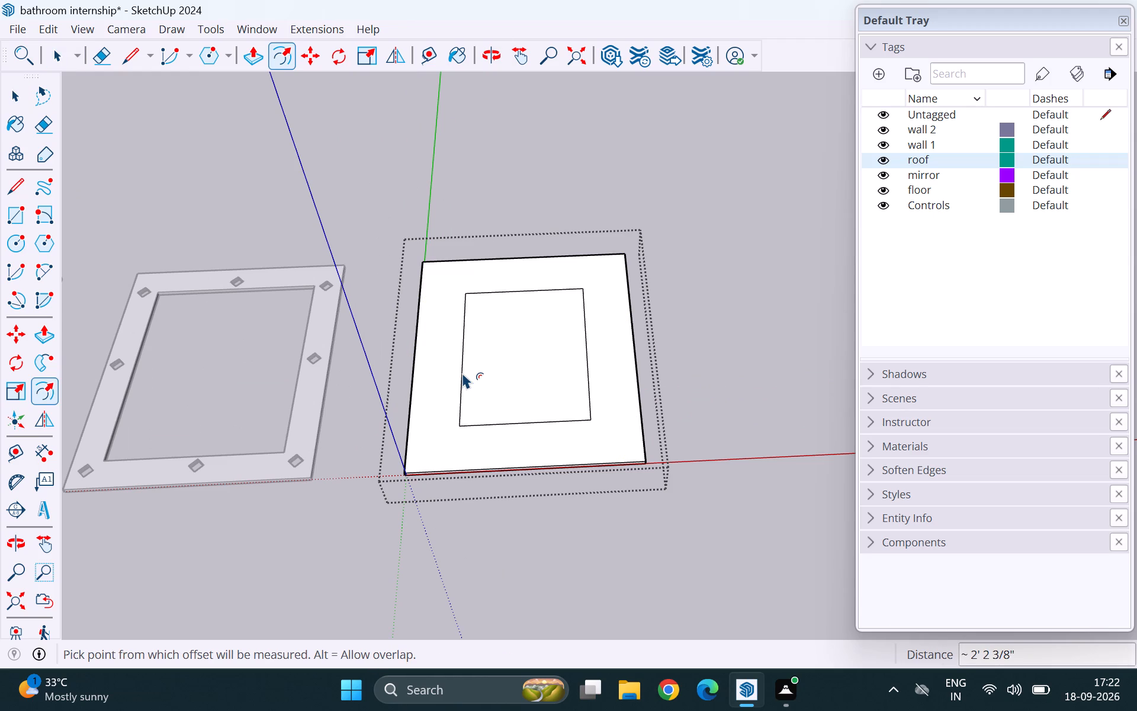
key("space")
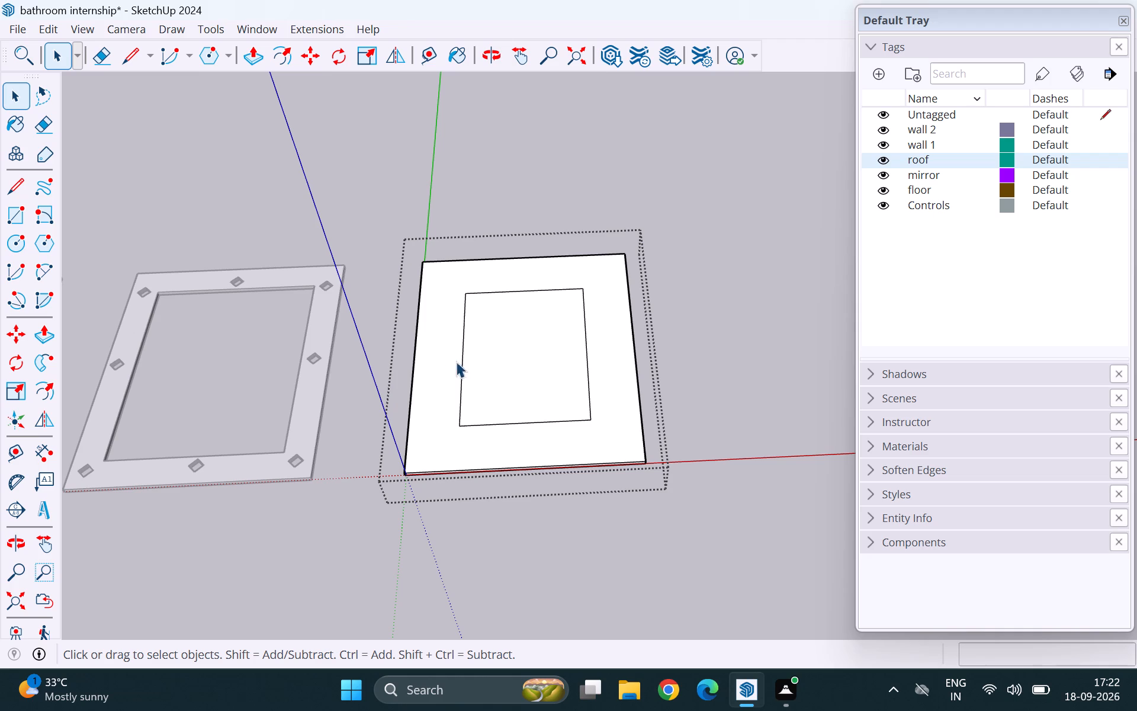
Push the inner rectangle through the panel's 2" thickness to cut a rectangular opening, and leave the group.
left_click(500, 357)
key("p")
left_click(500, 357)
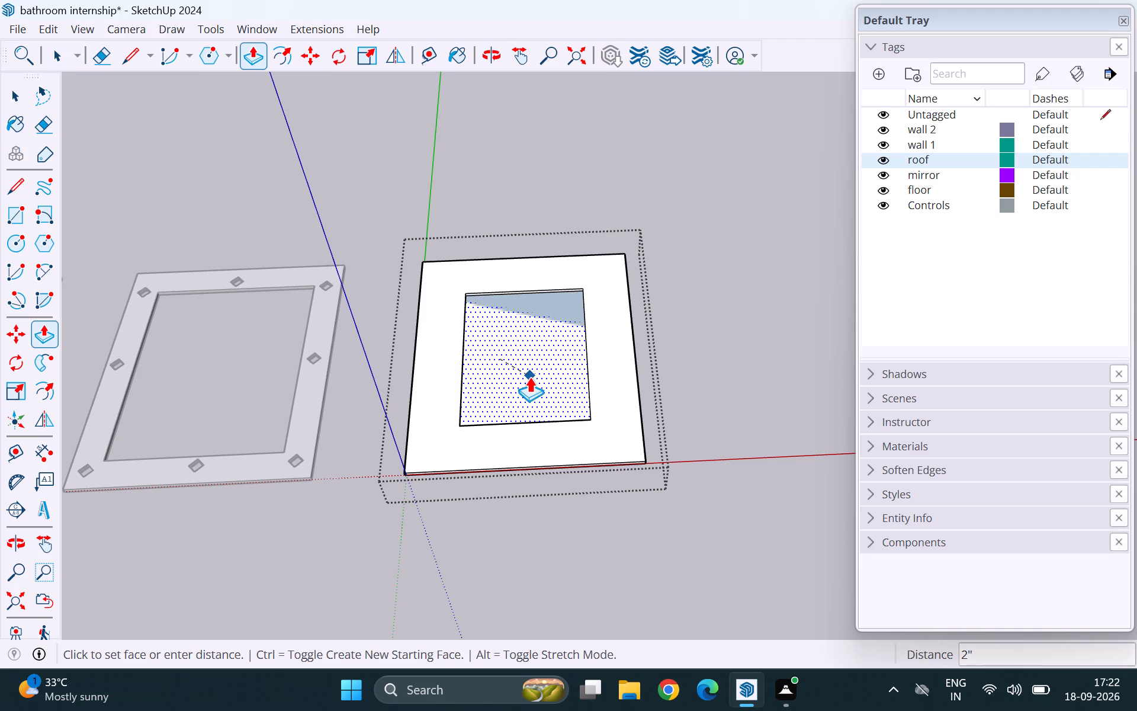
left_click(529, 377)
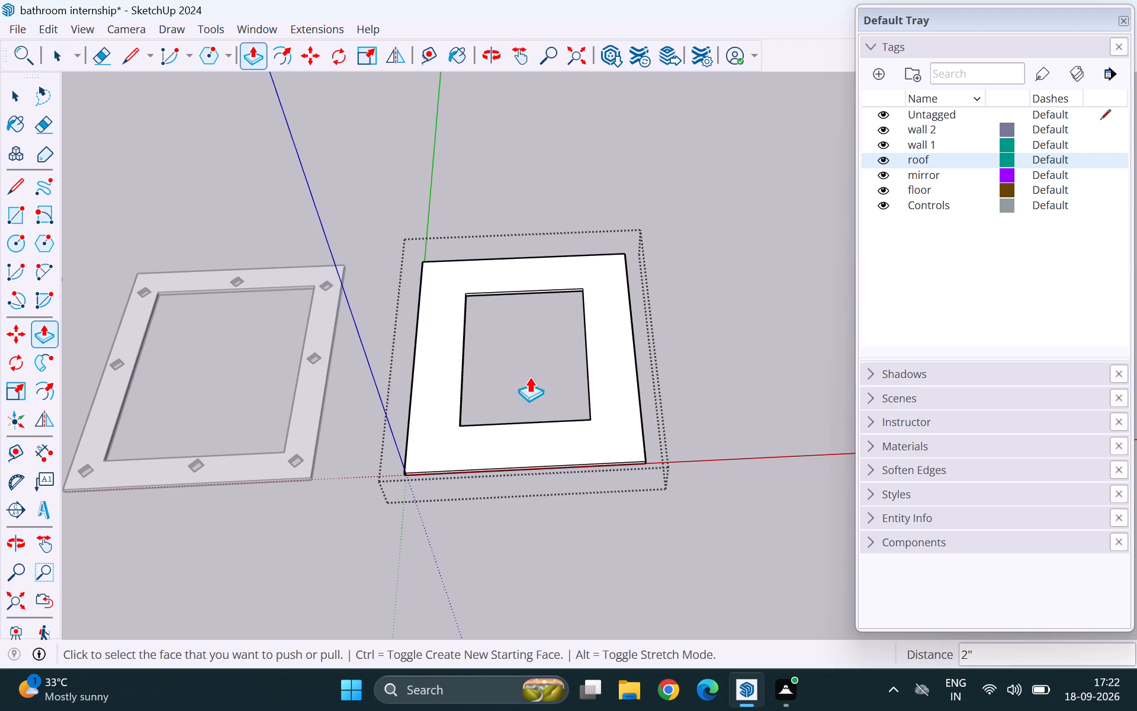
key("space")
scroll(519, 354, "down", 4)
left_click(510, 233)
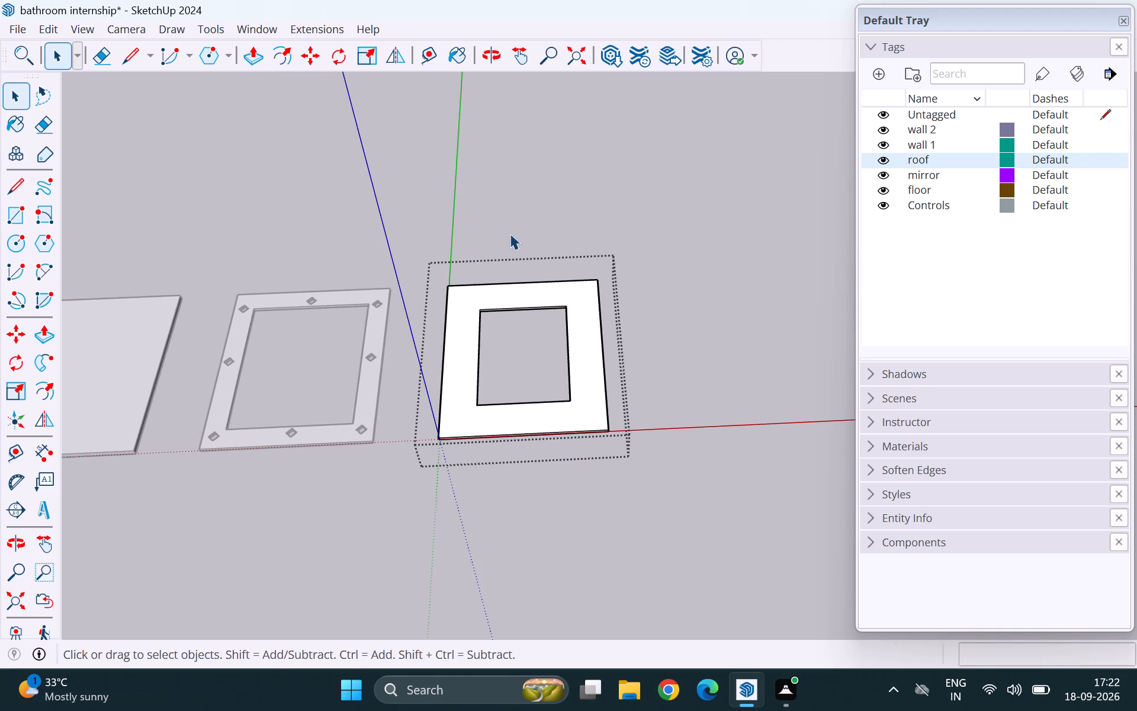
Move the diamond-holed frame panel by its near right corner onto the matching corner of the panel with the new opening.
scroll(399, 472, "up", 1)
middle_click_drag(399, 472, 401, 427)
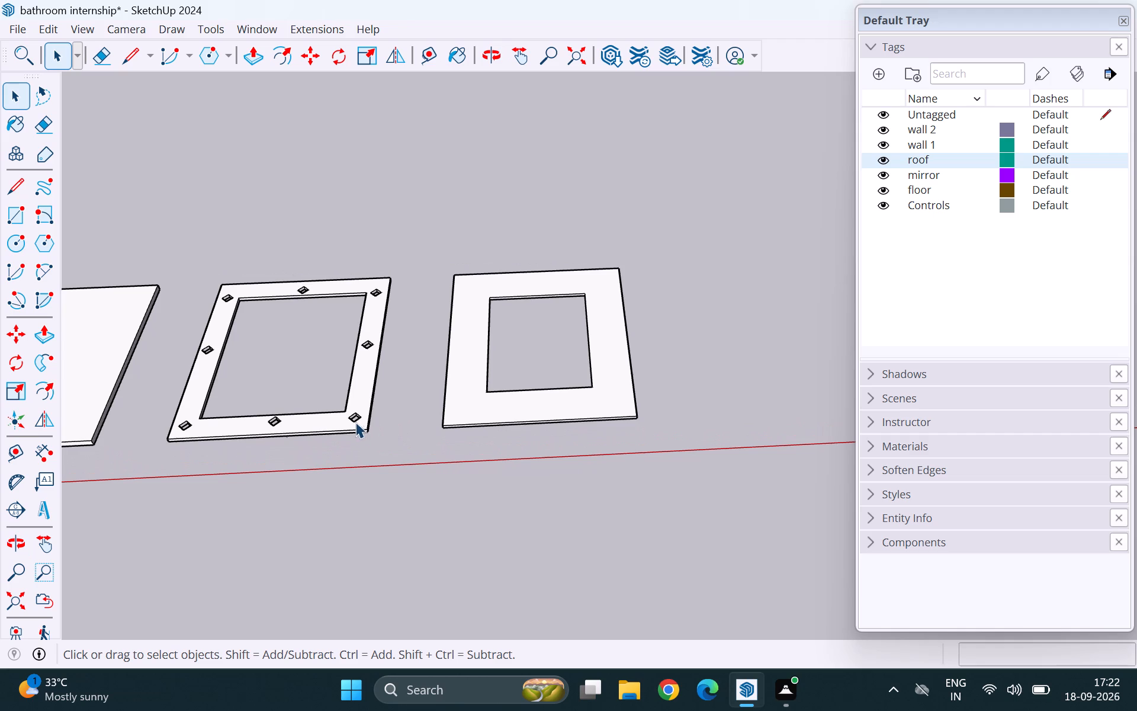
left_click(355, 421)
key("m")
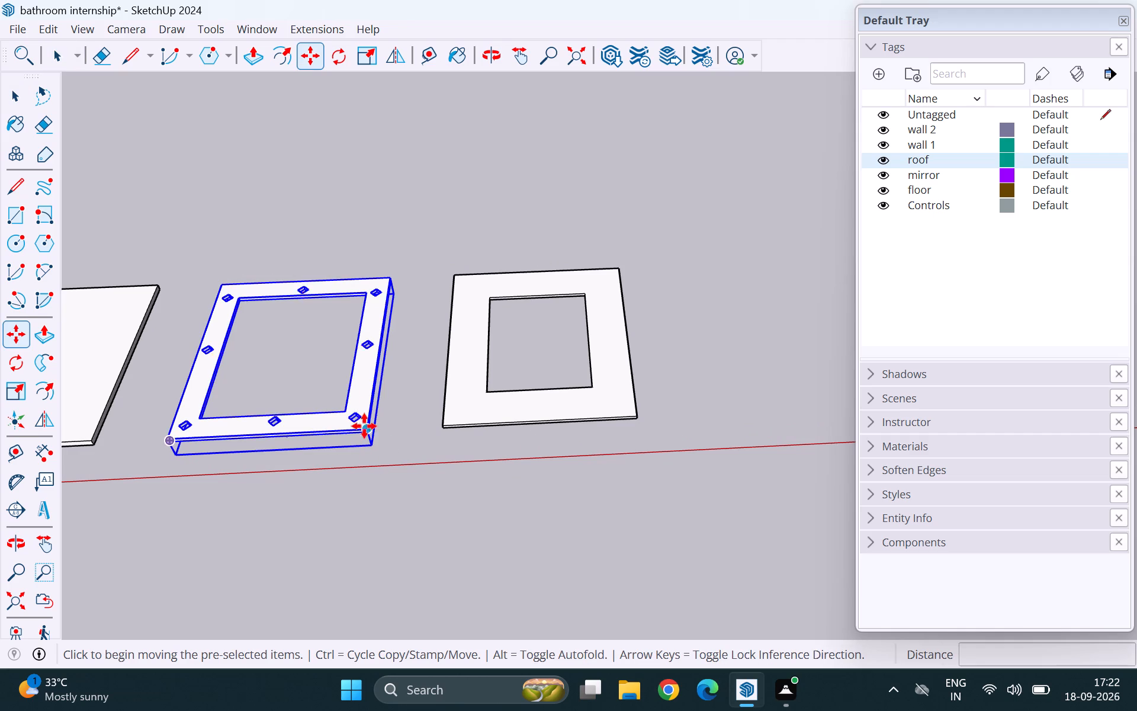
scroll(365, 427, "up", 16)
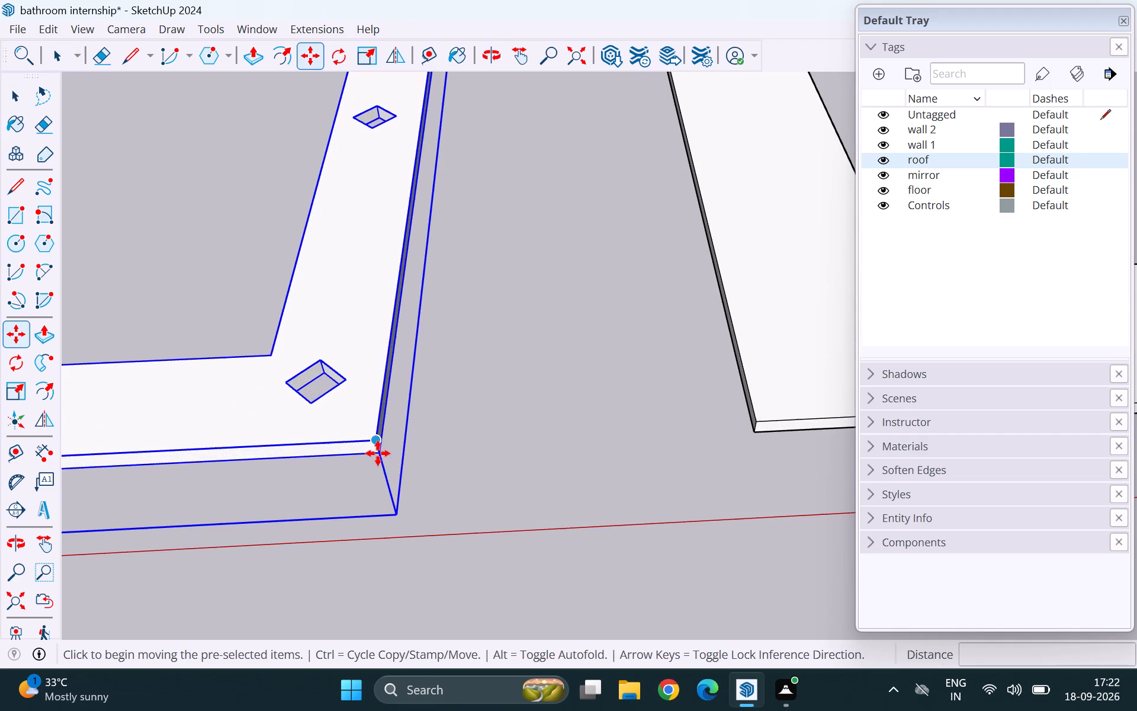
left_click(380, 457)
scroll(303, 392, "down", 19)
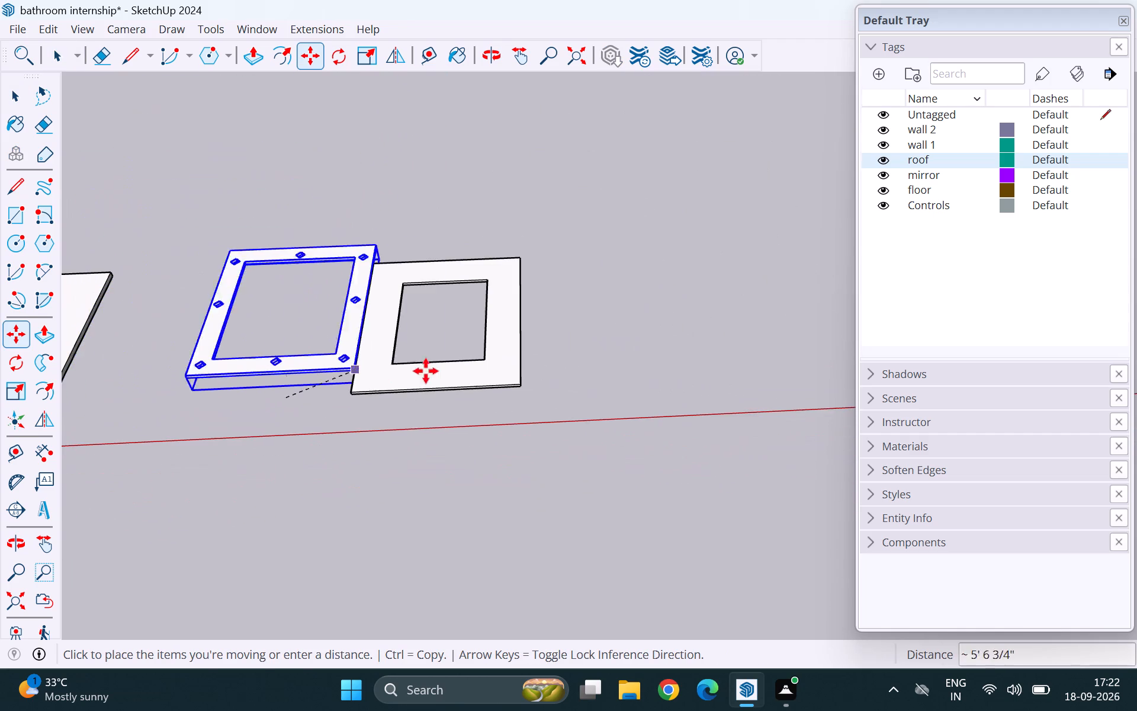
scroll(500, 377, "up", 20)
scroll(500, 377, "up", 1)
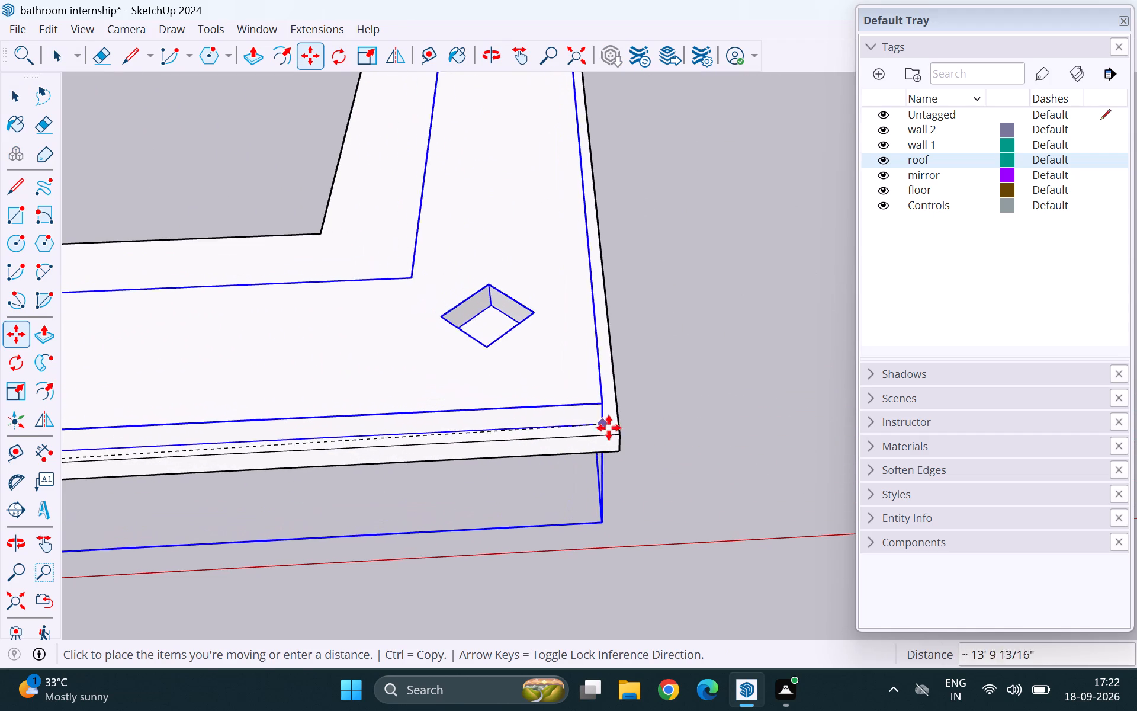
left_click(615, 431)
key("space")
Examine the stacked panels from below and above, comparing the wider border with the frame's opening.
scroll(558, 409, "down", 8)
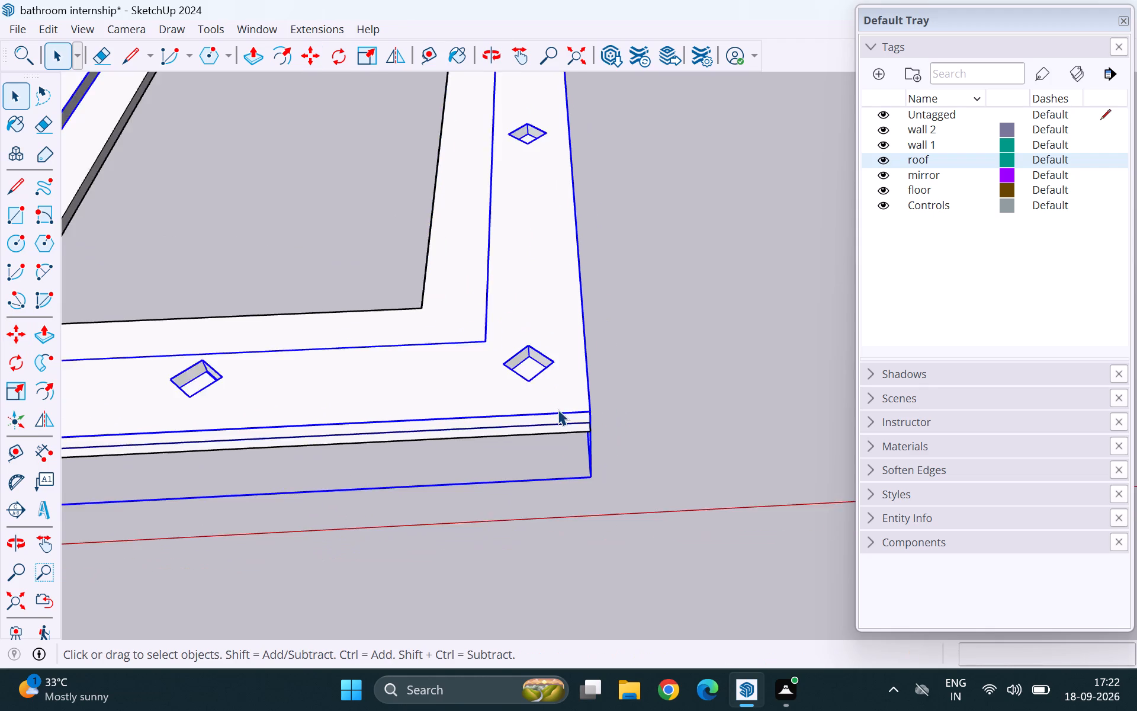
scroll(558, 409, "down", 11)
left_click(672, 338)
middle_click_drag(484, 460, 451, 102)
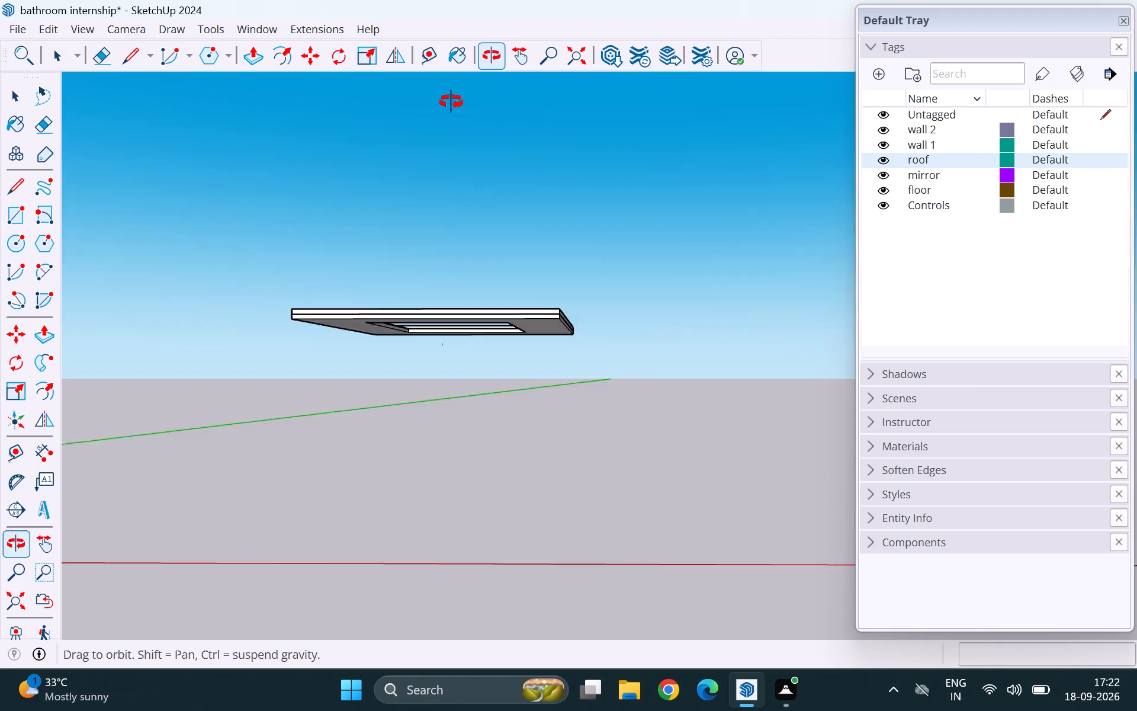
middle_click_drag(451, 102, 494, 63)
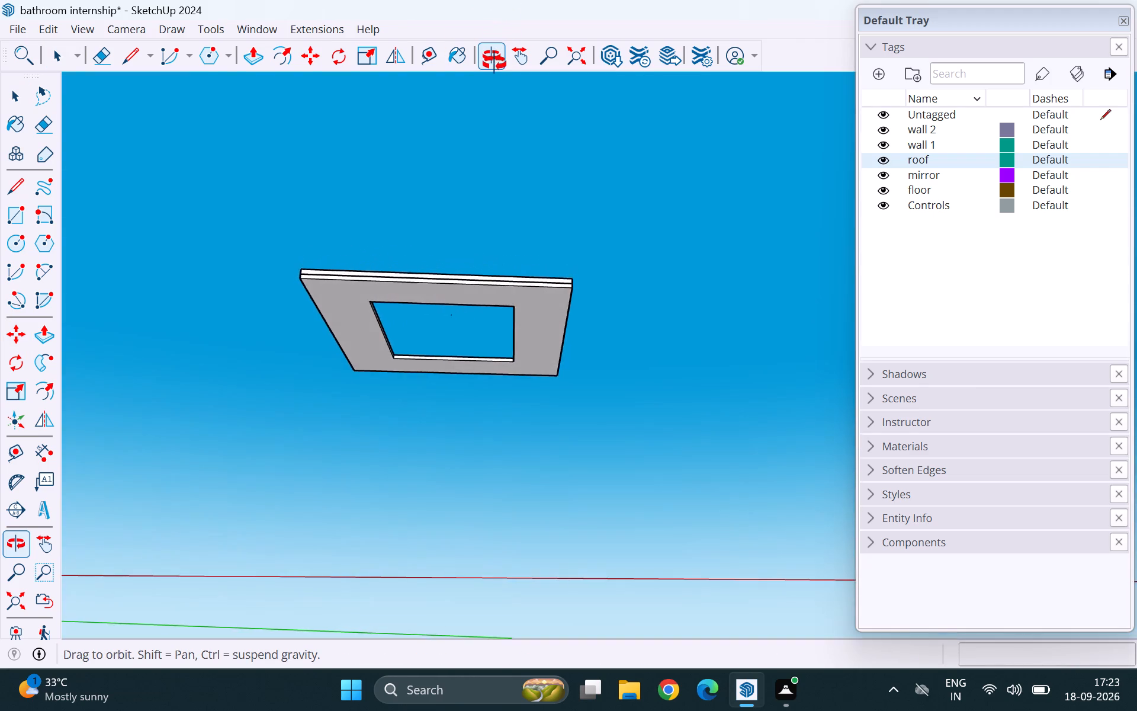
middle_click_drag(494, 63, 458, 402)
scroll(435, 307, "down", 6)
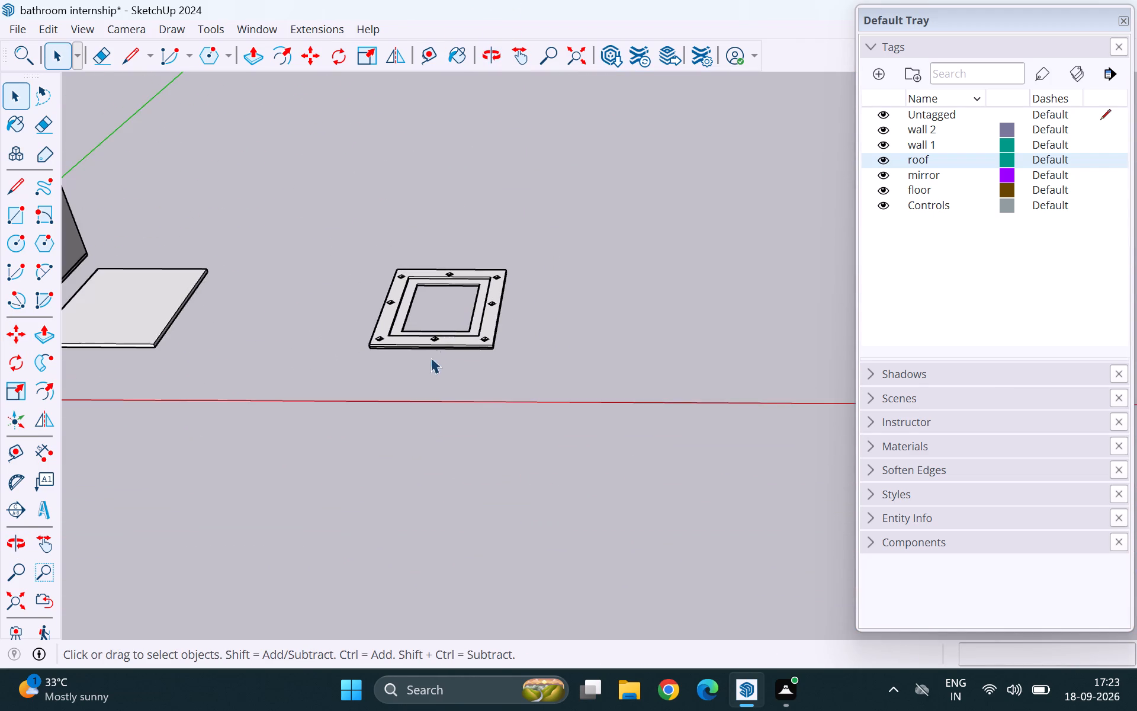
middle_click_drag(431, 357, 458, 430)
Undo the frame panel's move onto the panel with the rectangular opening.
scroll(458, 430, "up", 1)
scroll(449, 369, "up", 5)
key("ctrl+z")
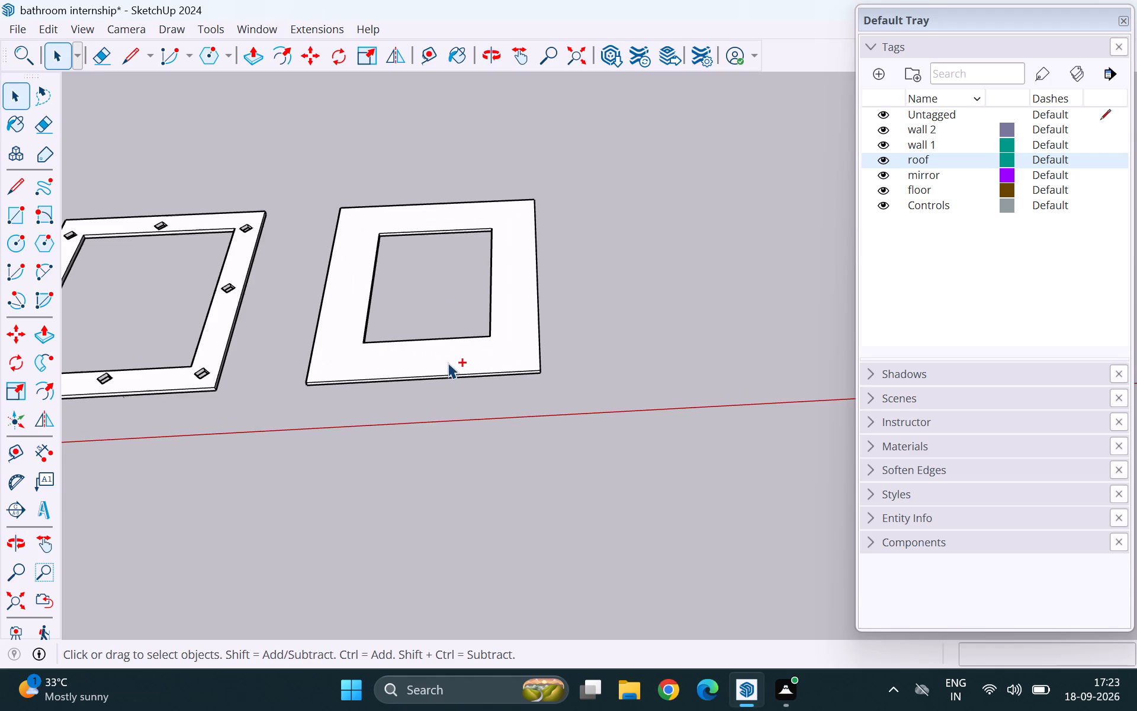
Delete the wide-bordered panel with the plain rectangular opening.
scroll(484, 347, "down", 9)
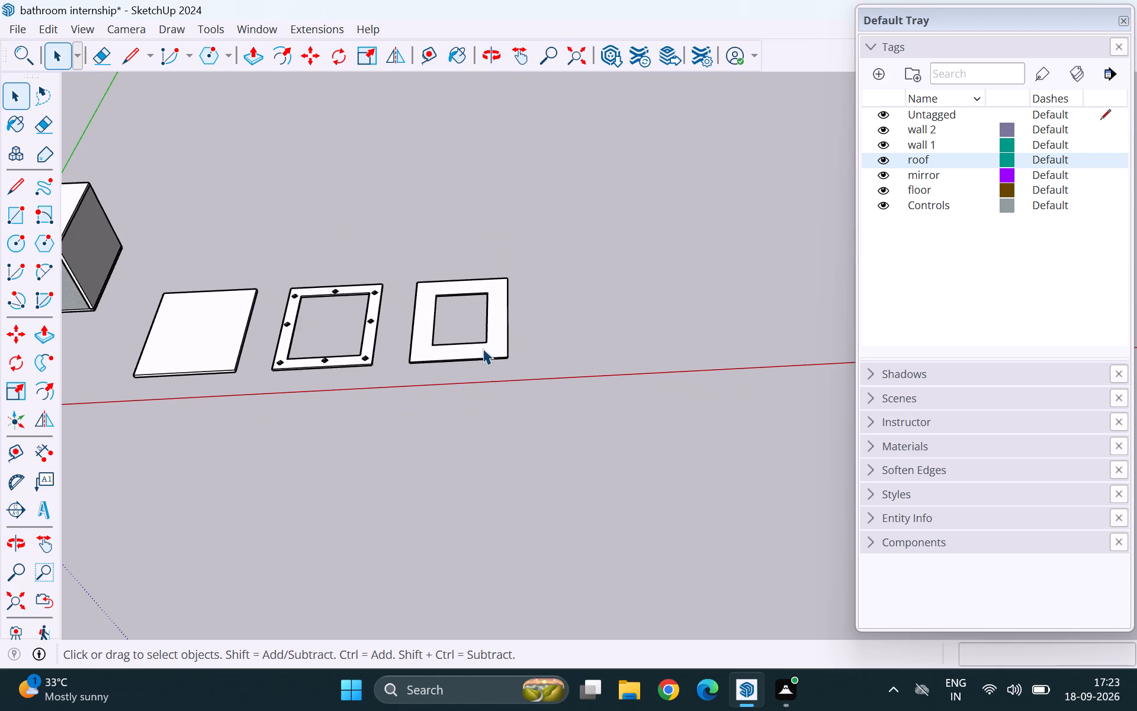
scroll(290, 331, "up", 11)
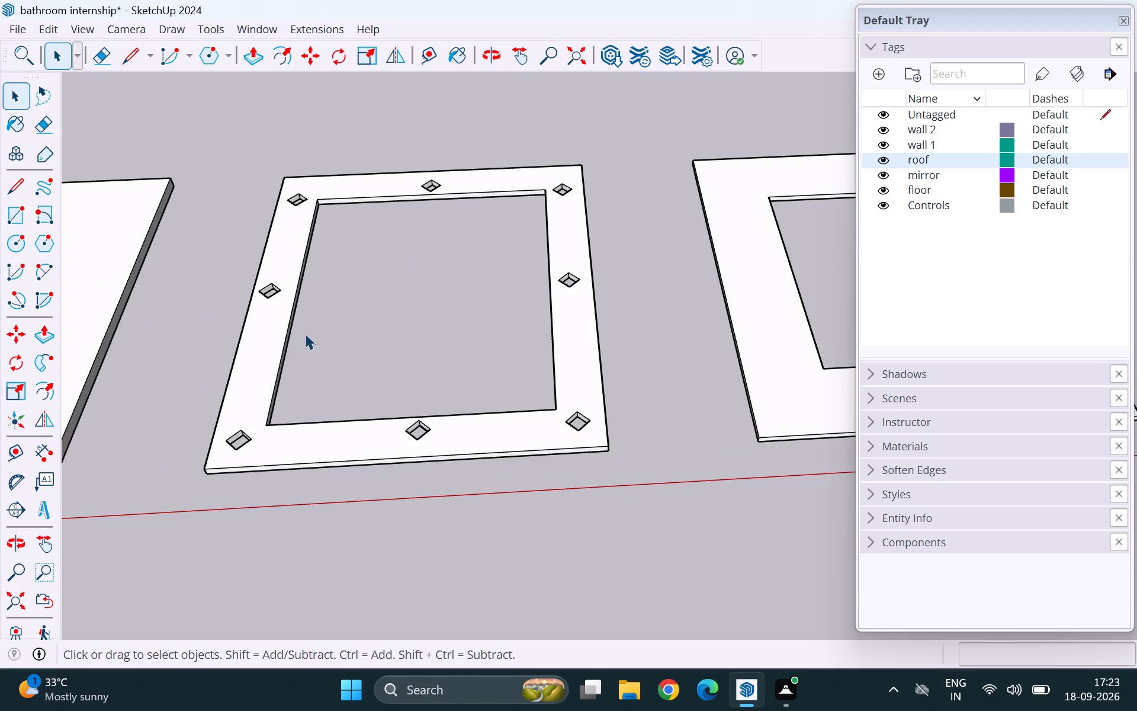
scroll(301, 329, "down", 10)
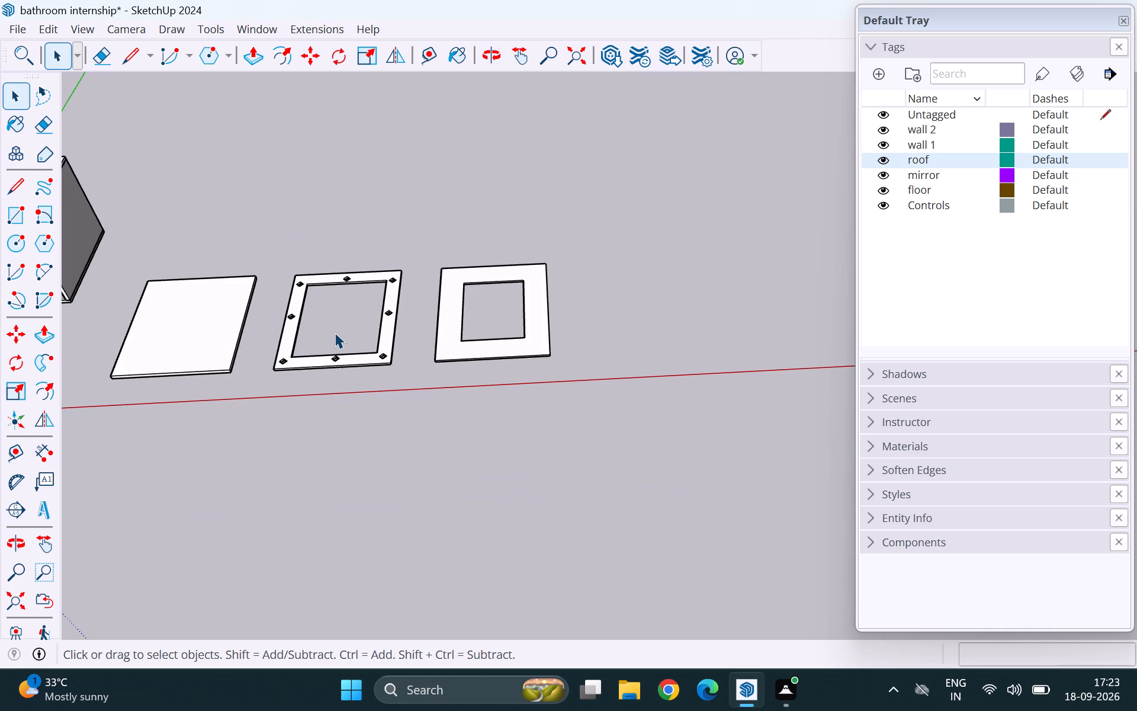
scroll(475, 348, "up", 5)
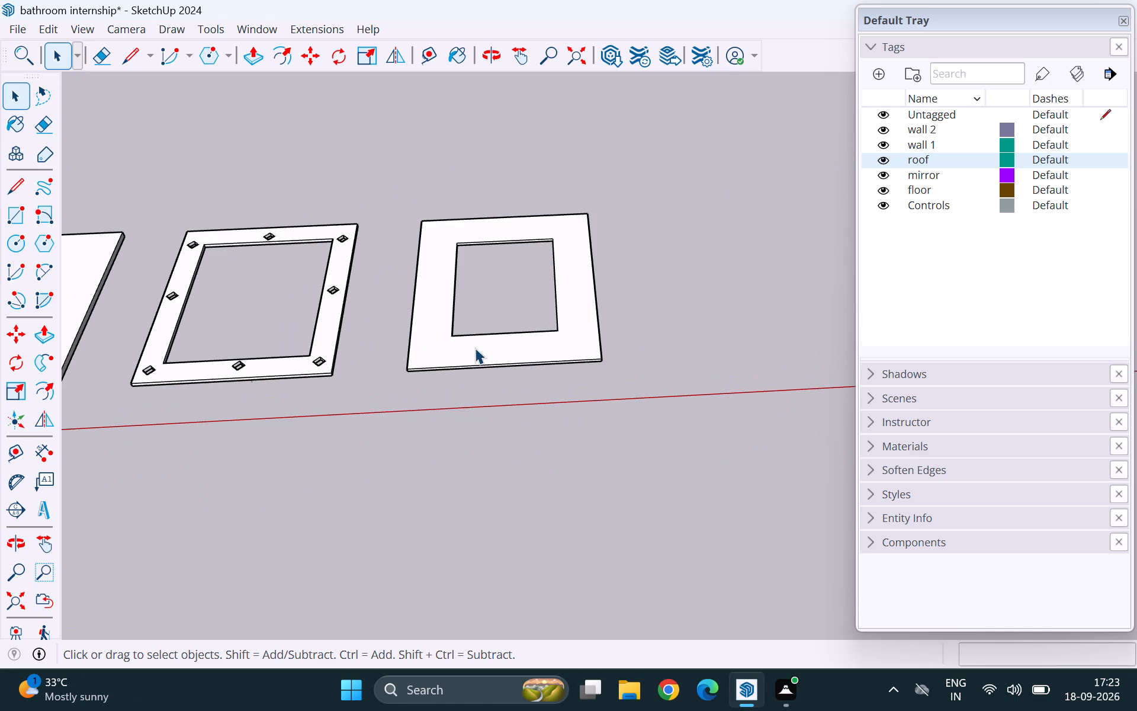
left_click(475, 348)
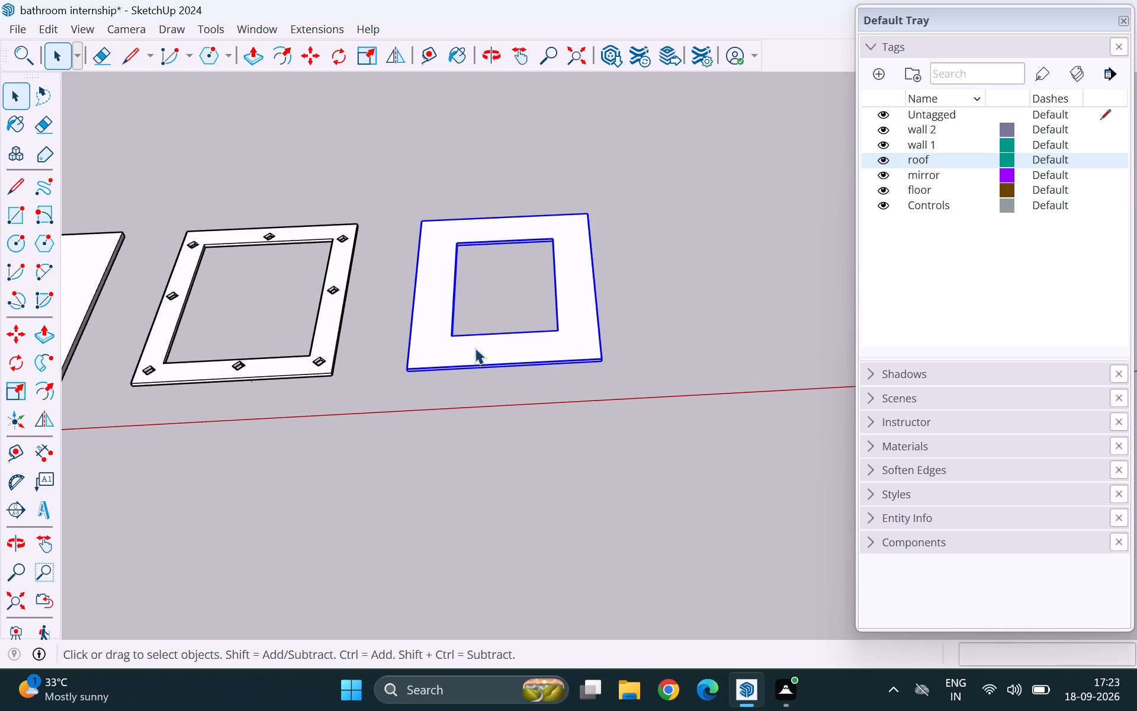
key("Delete")
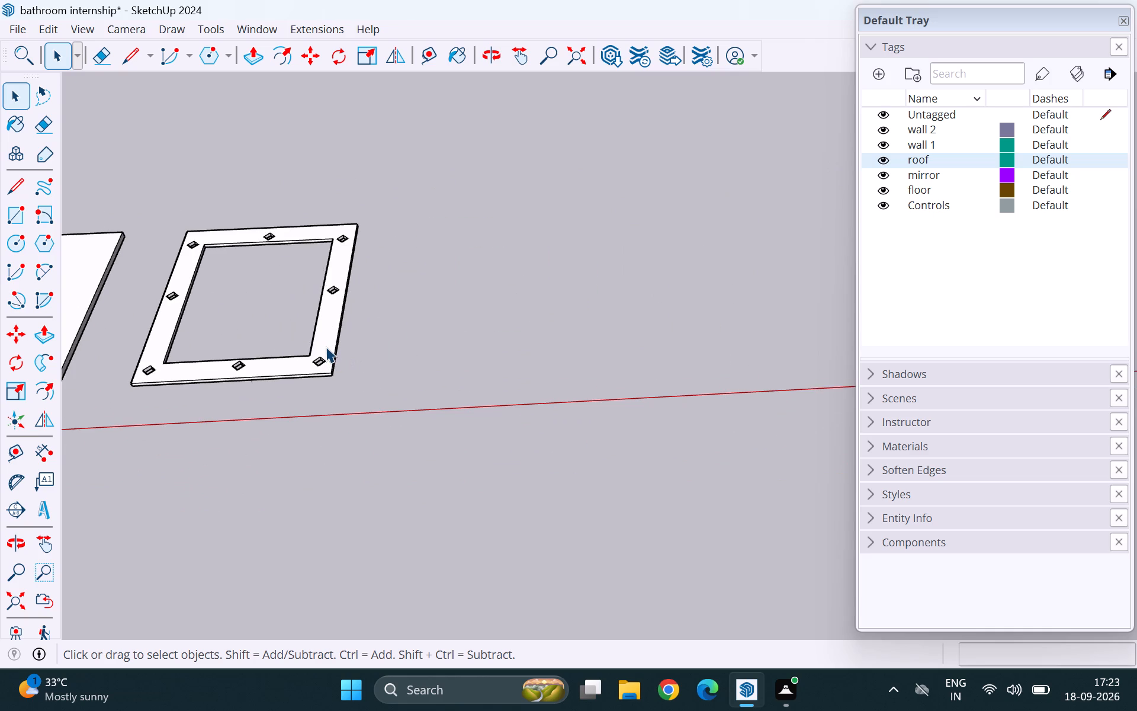
Move the diamond-holed frame panel about 20' along the red axis, away from the plain panel.
left_click(326, 347)
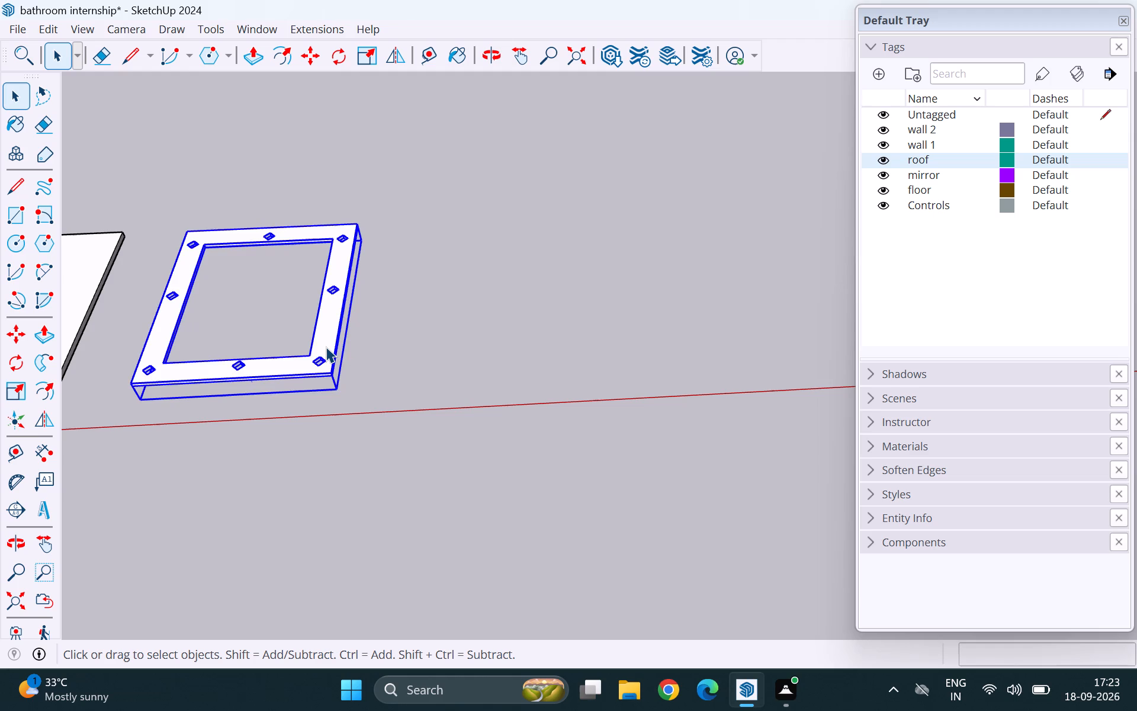
key("m")
left_click(326, 347)
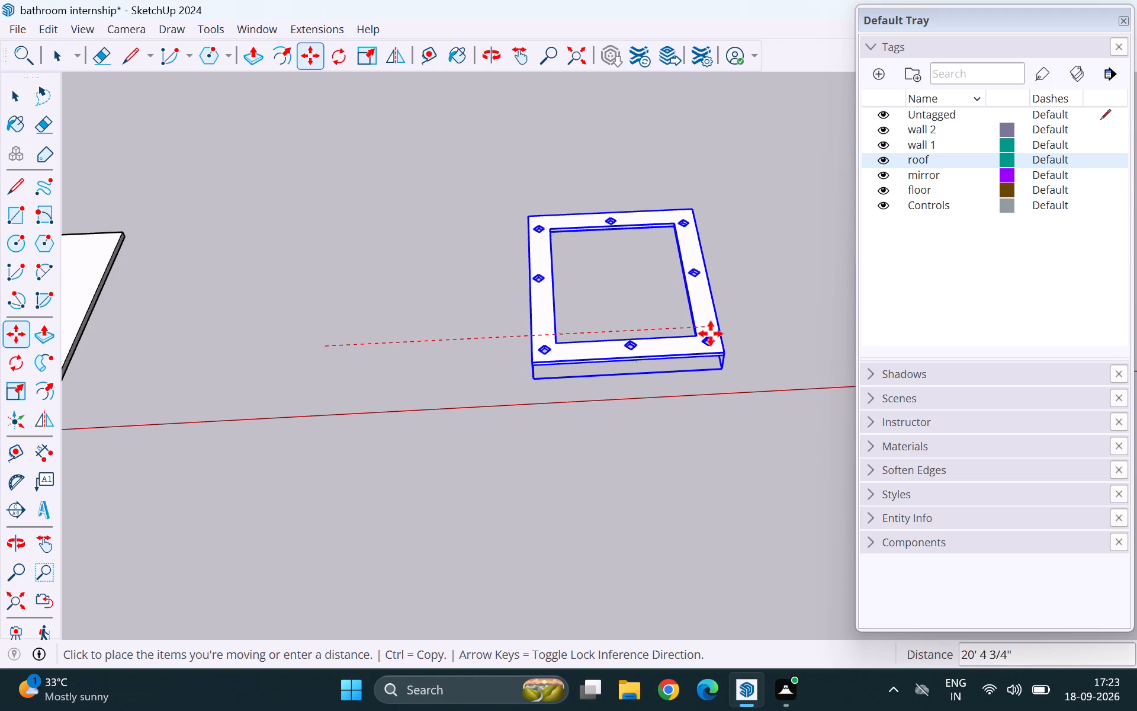
left_click(716, 335)
key("space")
left_click(756, 265)
Copy the plain panel about 17' along the red axis into the gap before the frame panel.
scroll(756, 273, "down", 4)
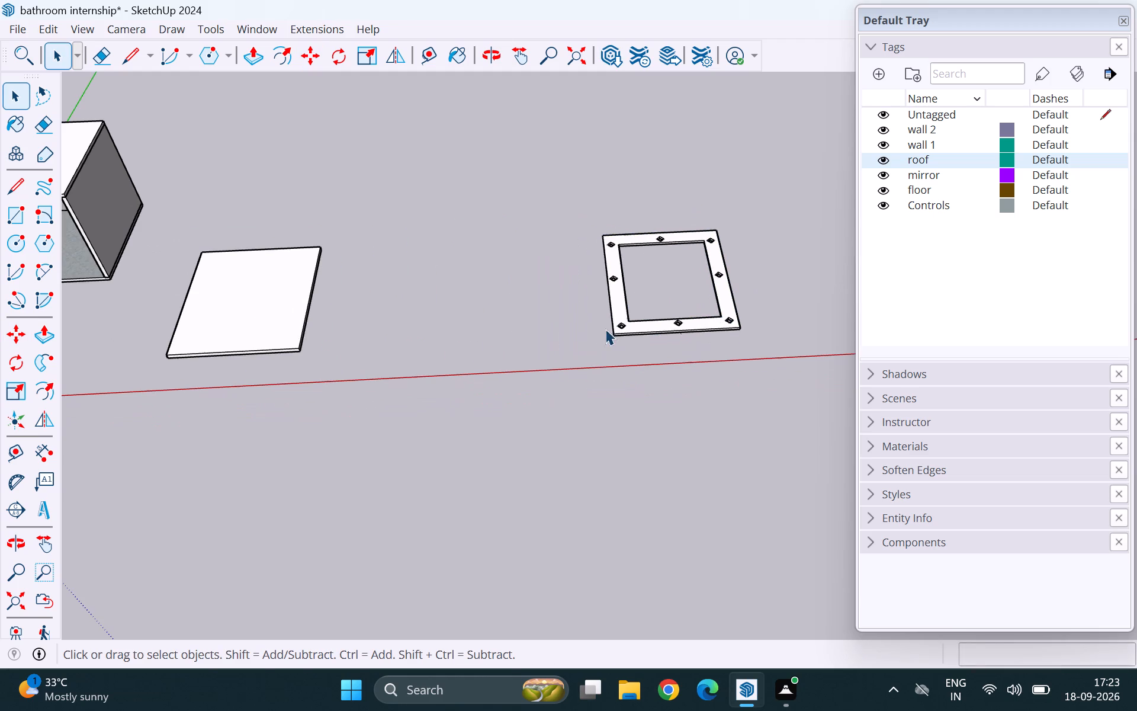
left_click(286, 310)
key("m")
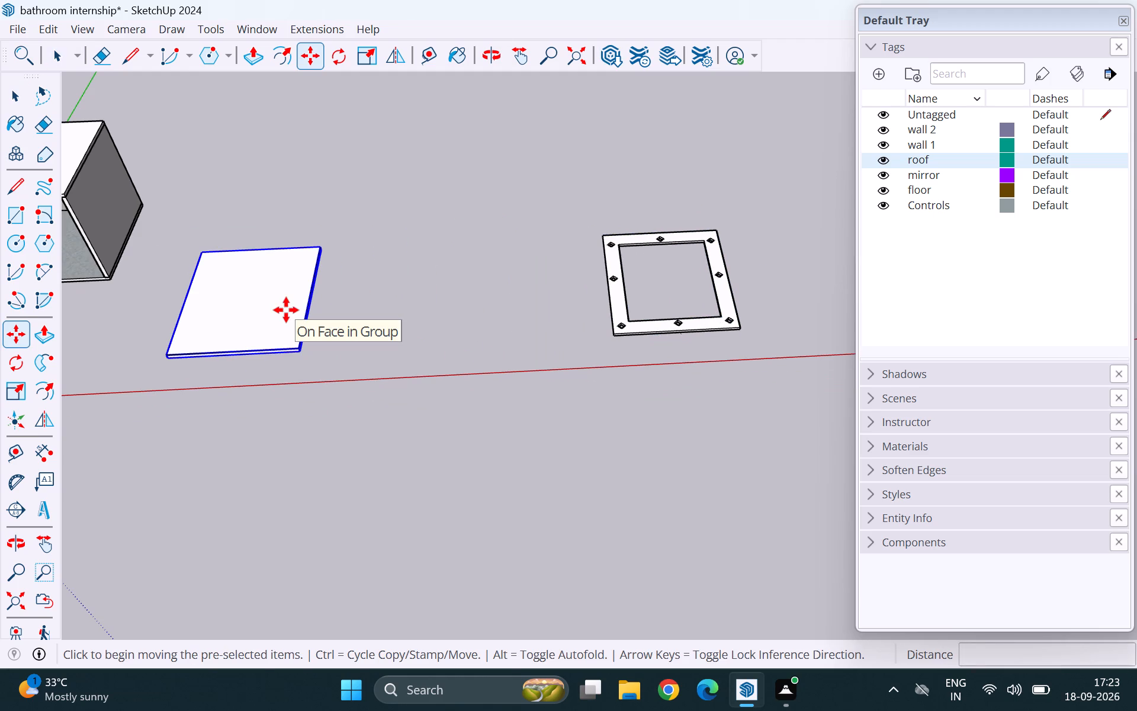
left_click(286, 310)
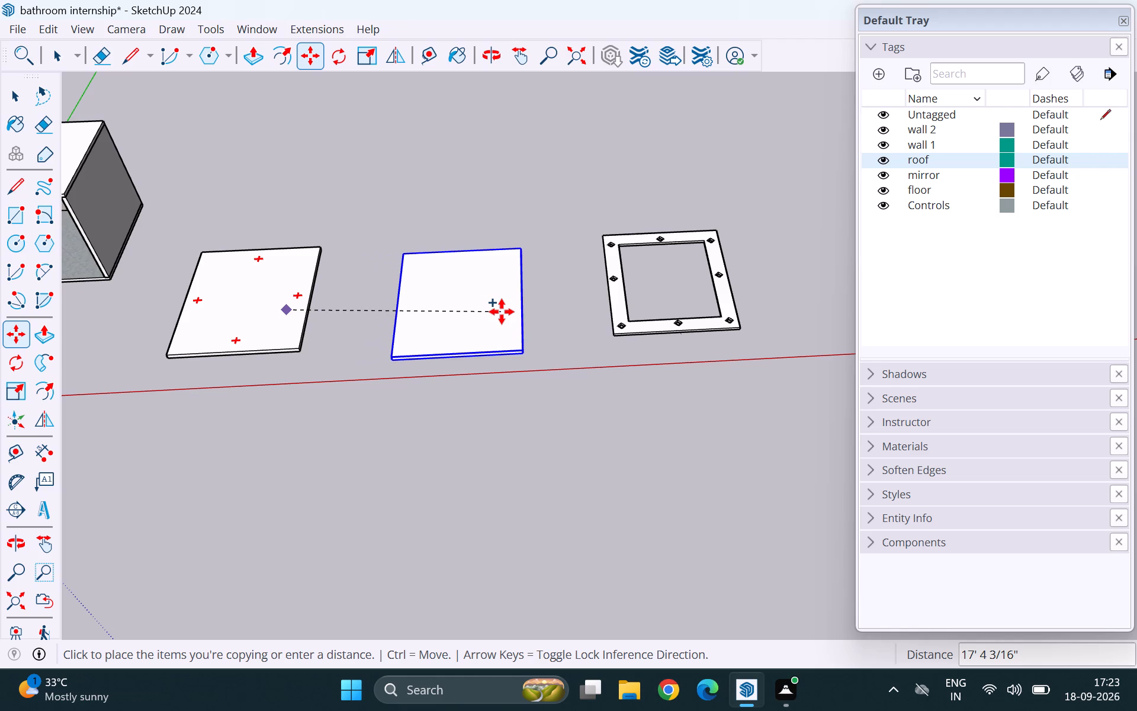
left_click(506, 303)
key("space")
Thin the copied middle panel by pushing its top face down 2".
triple_click(474, 300)
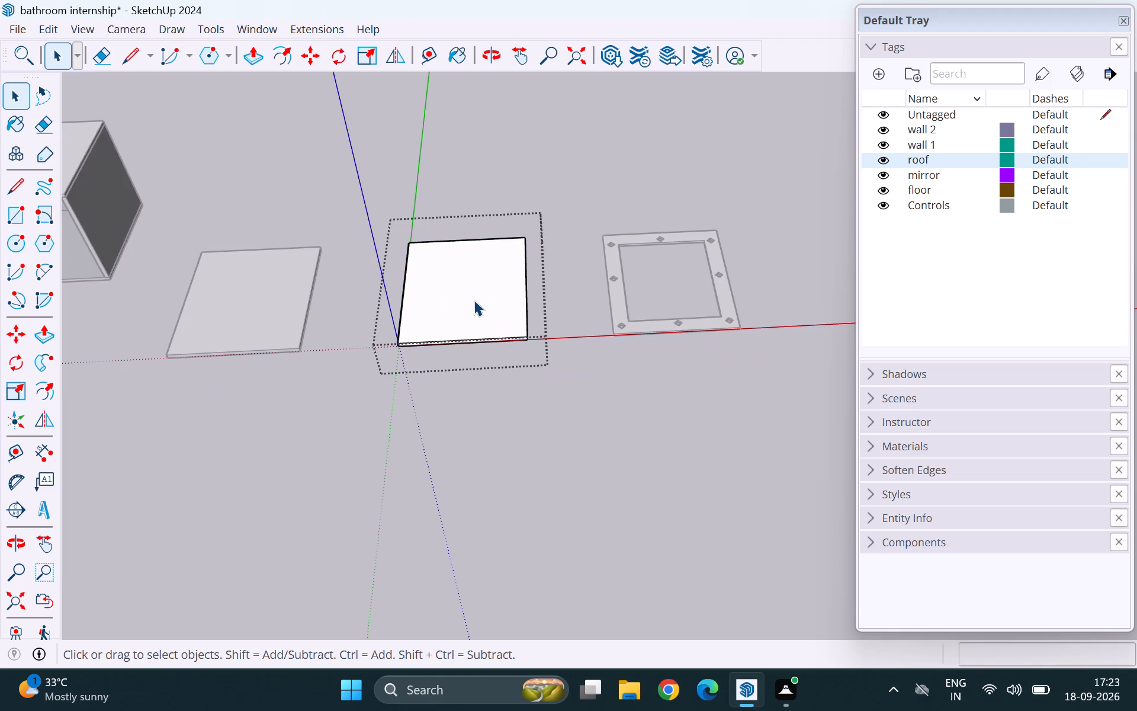
left_click(474, 300)
key("p")
left_click(474, 300)
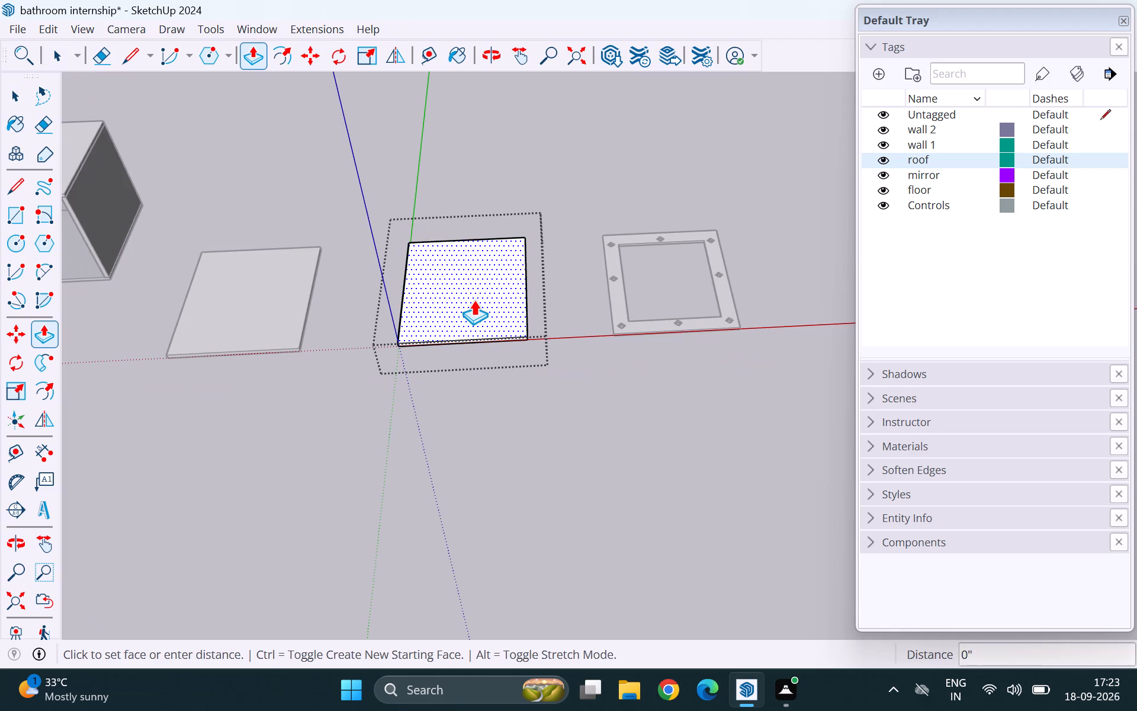
key("2")
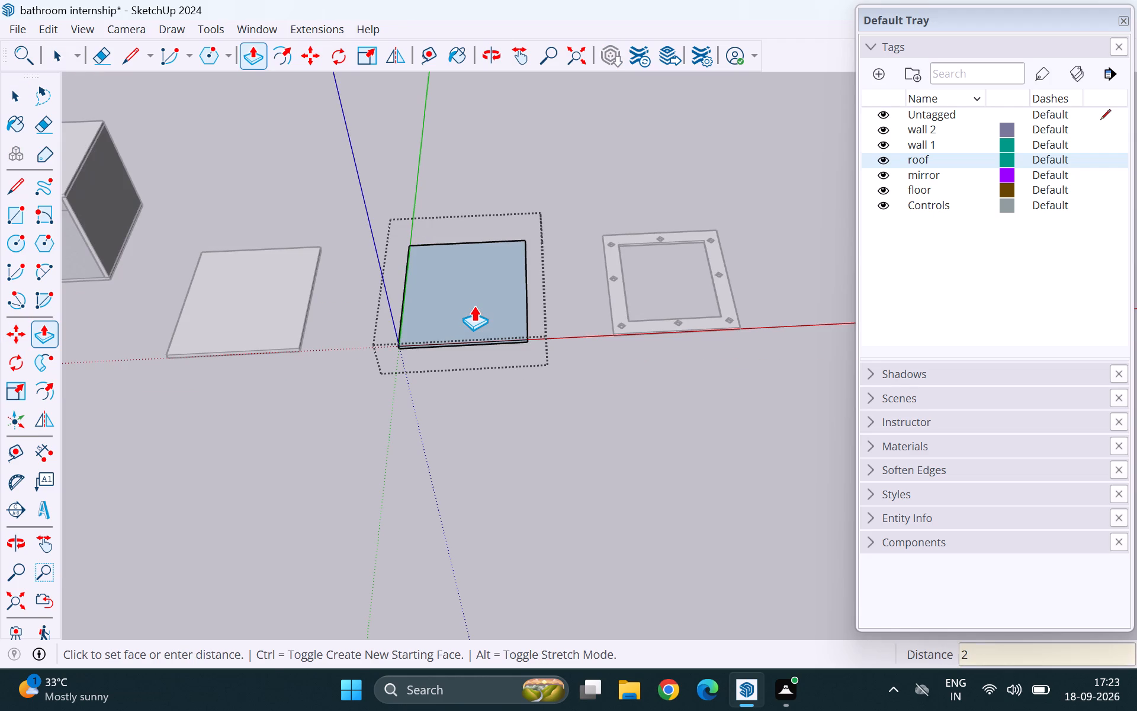
key("Return")
key("space")
left_click(523, 195)
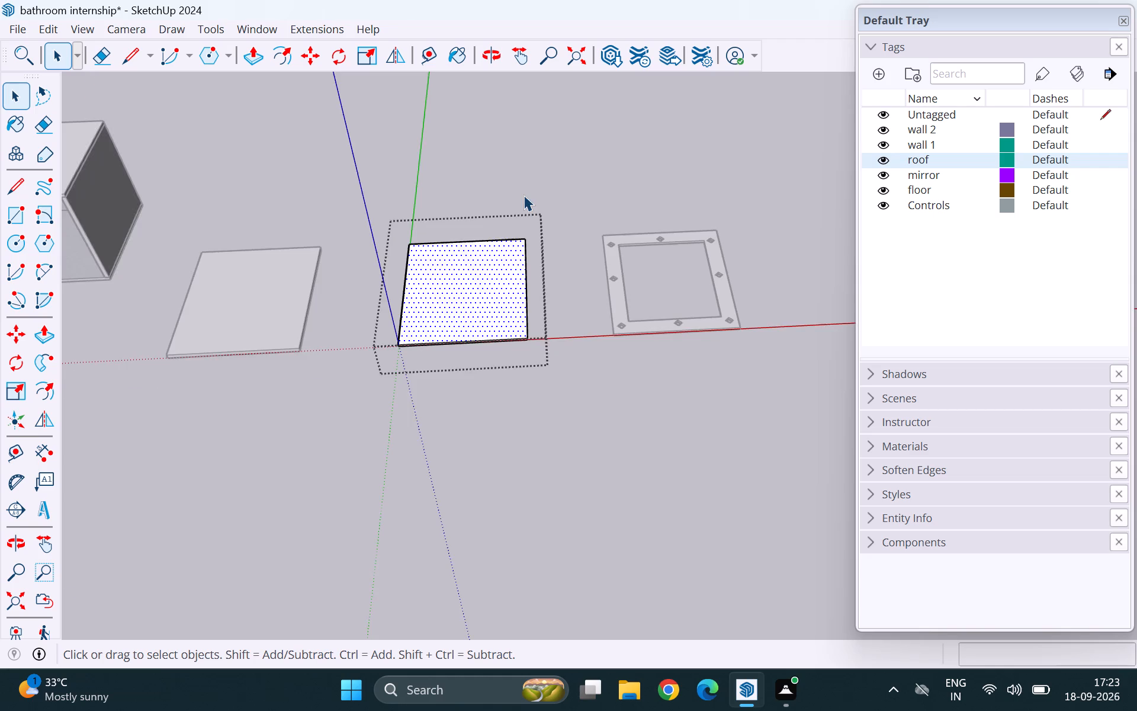
Offset the middle panel's top outline inward about 1' 5 5/8", and offset that inner rectangle inward about another 11".
middle_click_drag(476, 350, 464, 166)
middle_click_drag(464, 228, 468, 402)
scroll(468, 402, "up", 1)
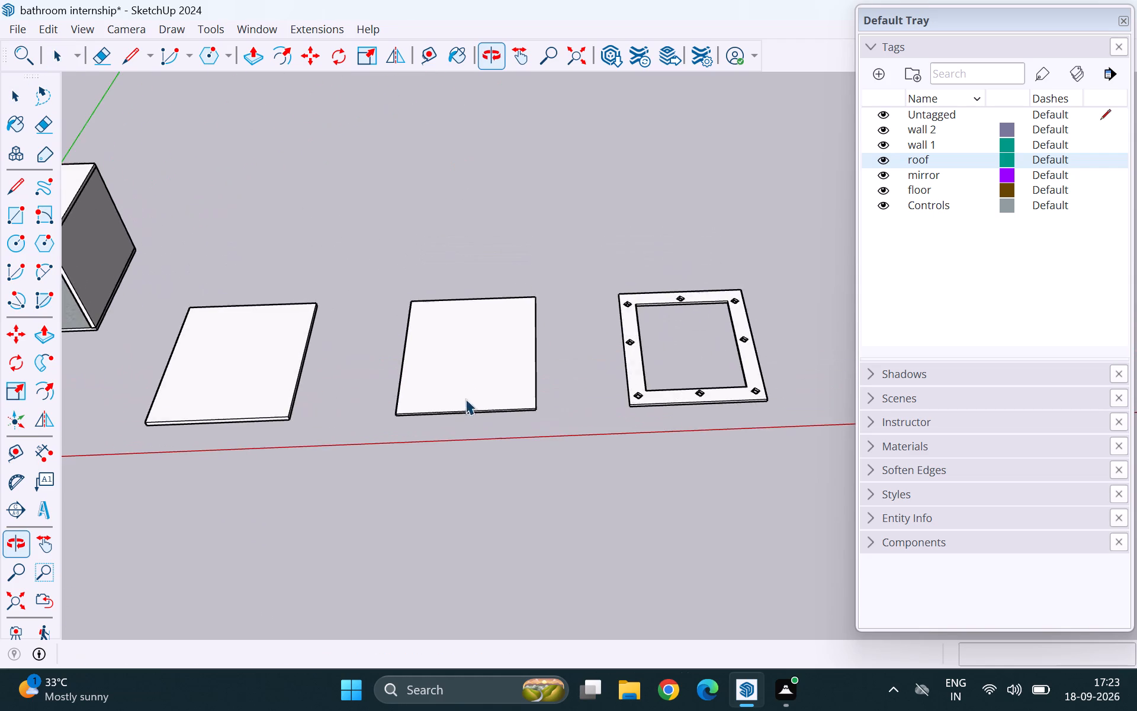
scroll(467, 377, "up", 4)
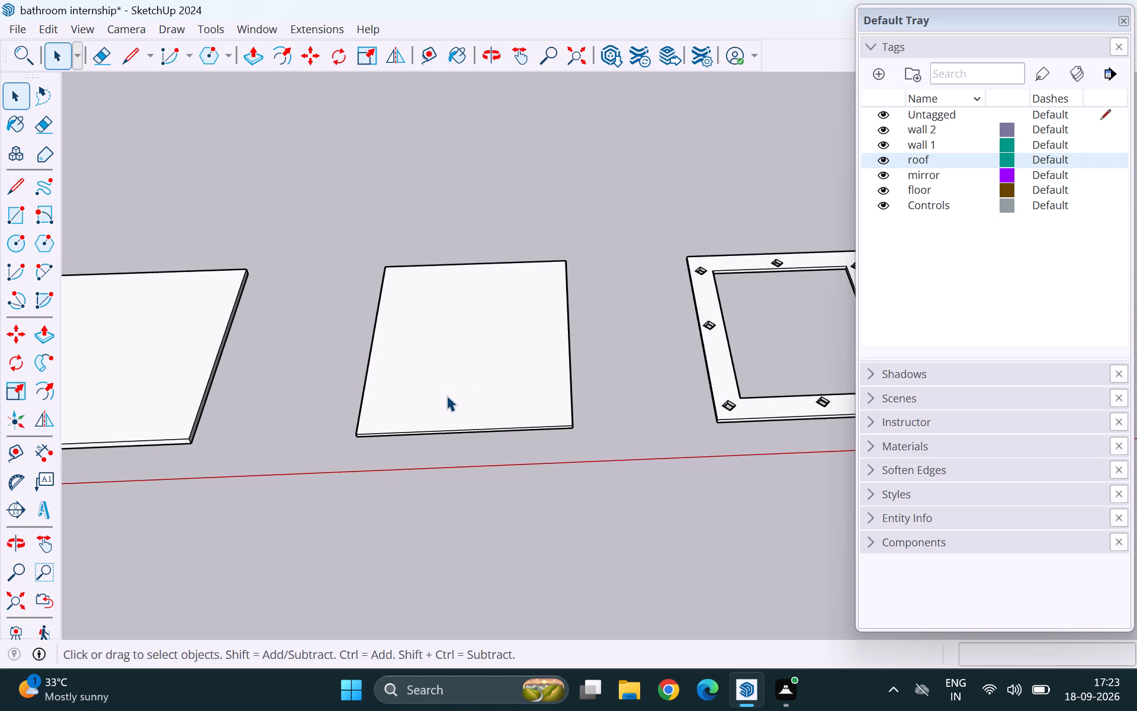
double_click(431, 393)
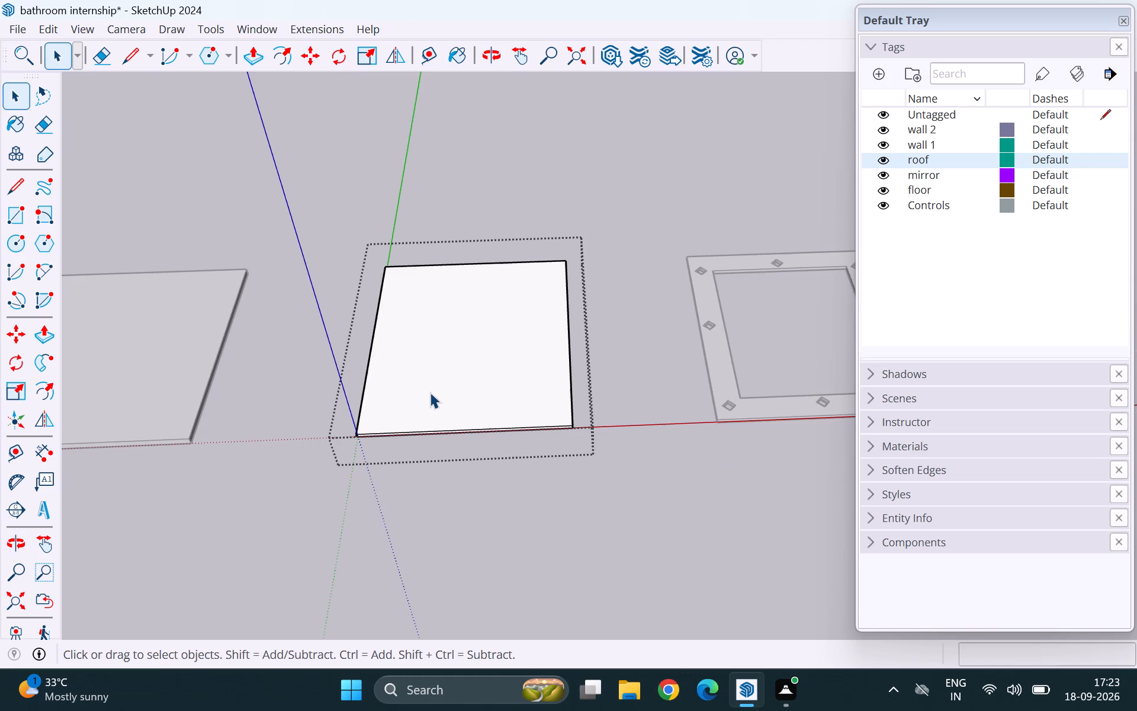
key("f")
left_click(406, 358)
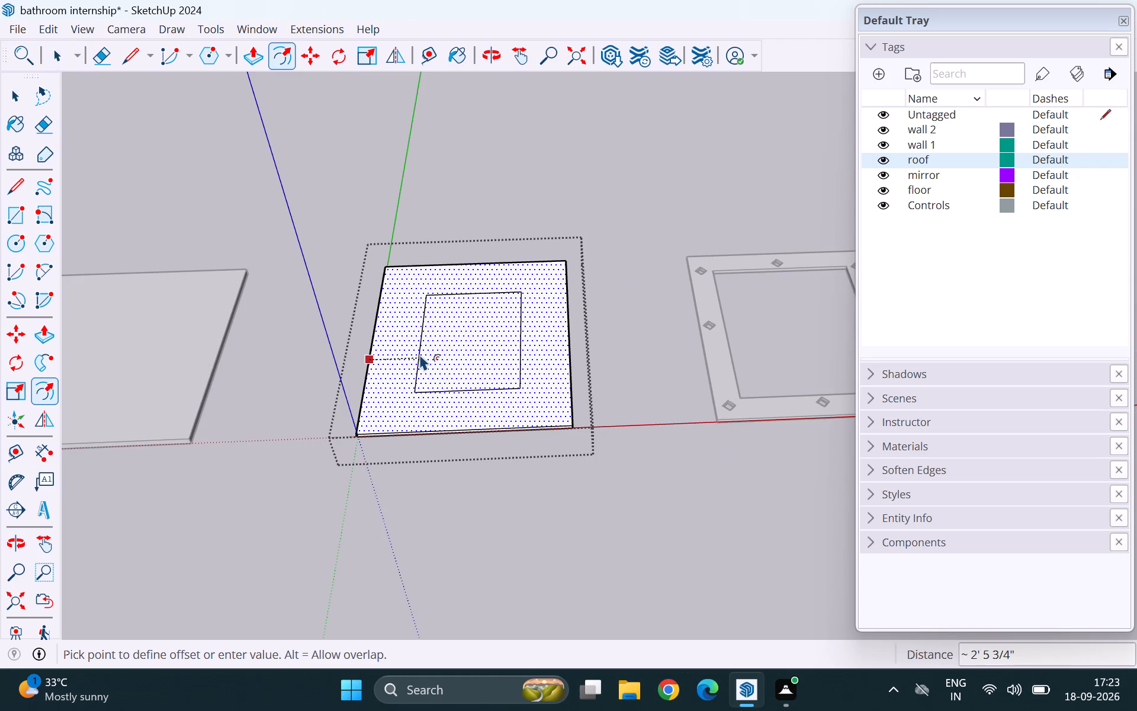
left_click(396, 376)
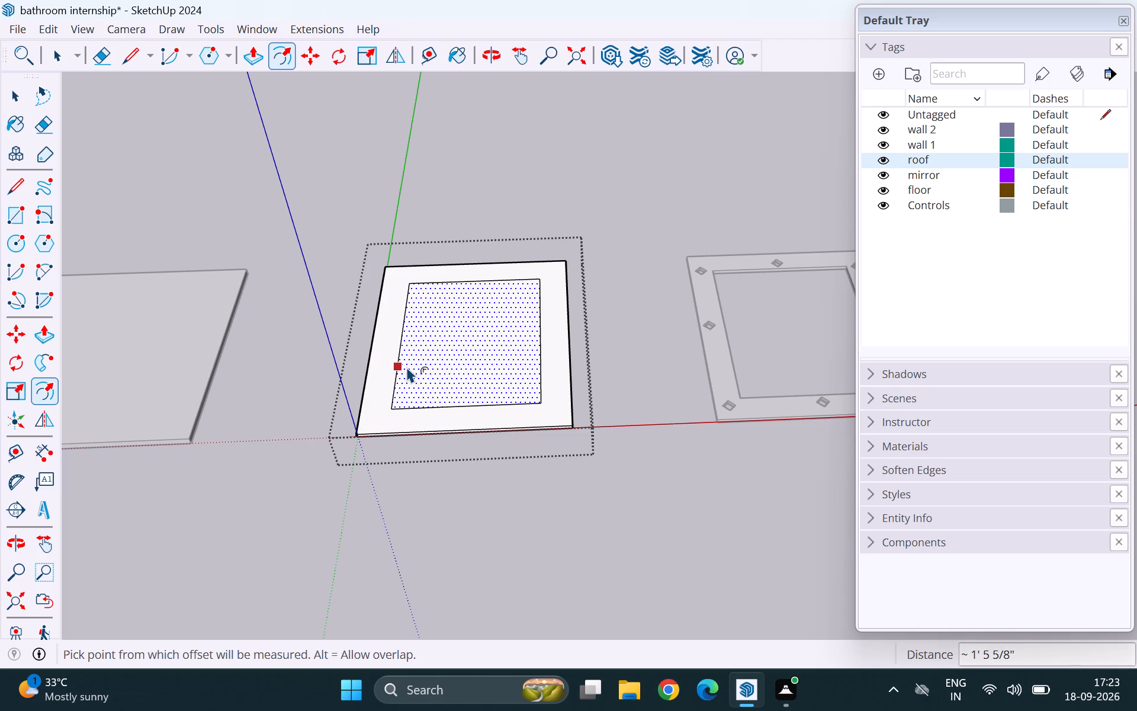
left_click(414, 361)
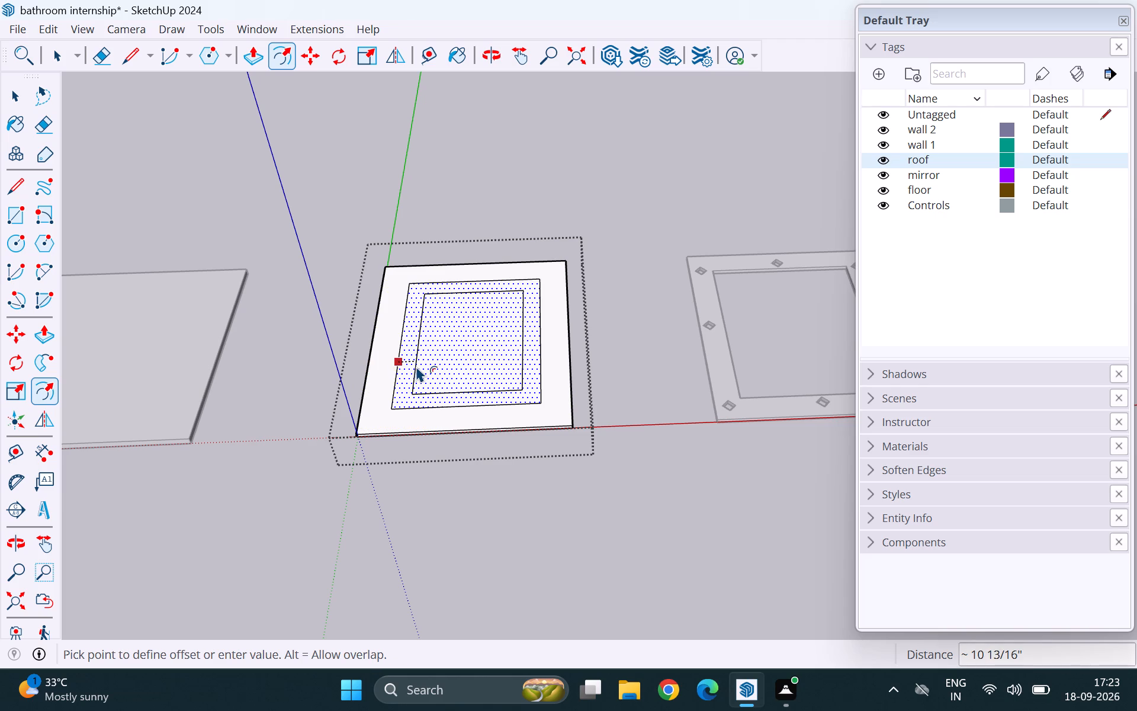
left_click(416, 366)
key("space")
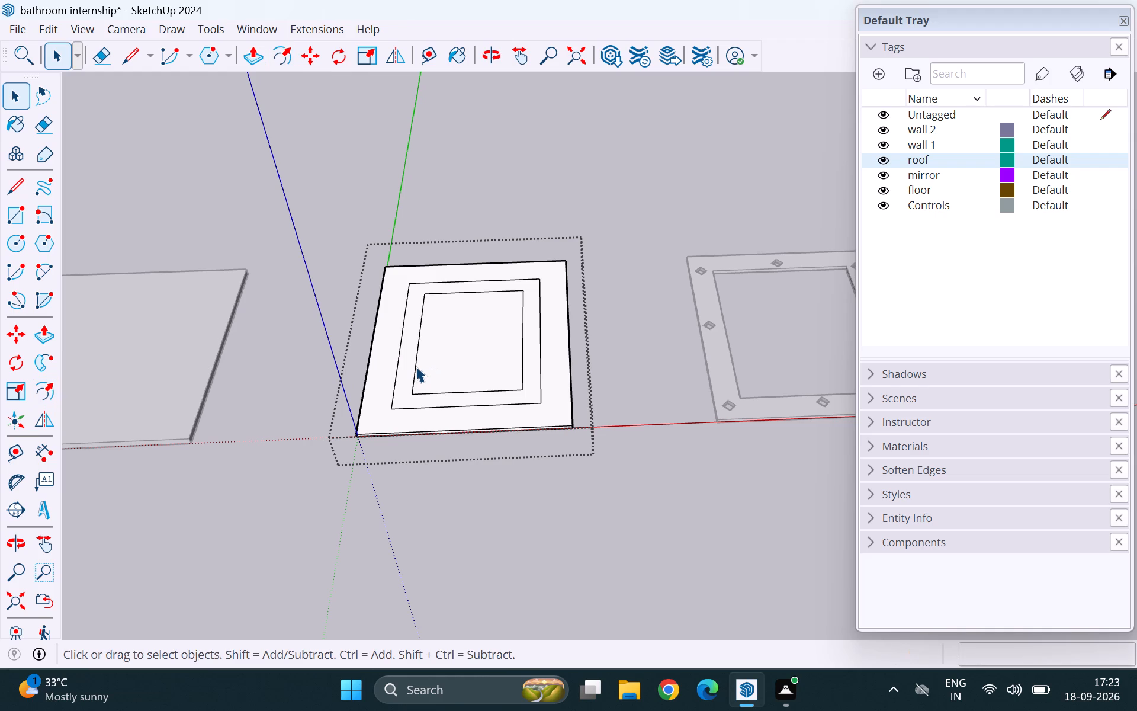
Push the innermost rectangle 2" through the middle panel to cut an opening.
left_click(443, 349)
key("p")
left_click(443, 349)
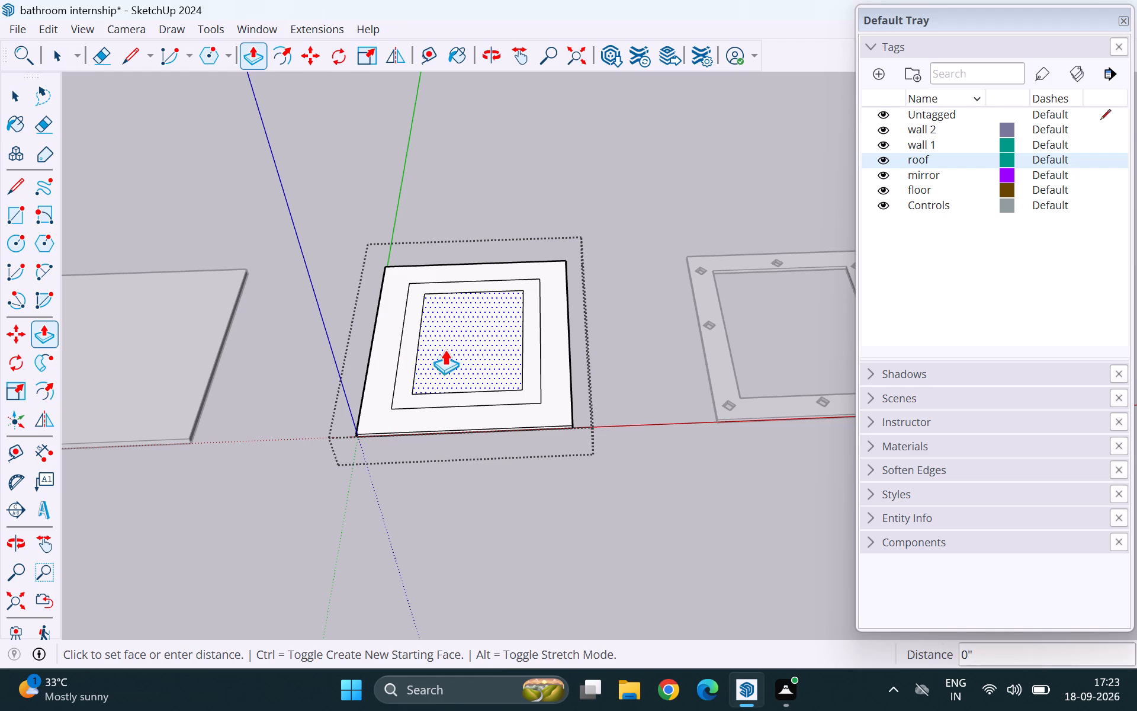
left_click(459, 355)
Recess the band around the opening 1 3/4" to form a stepped inner border, and finish editing the panel.
scroll(416, 392, "up", 3)
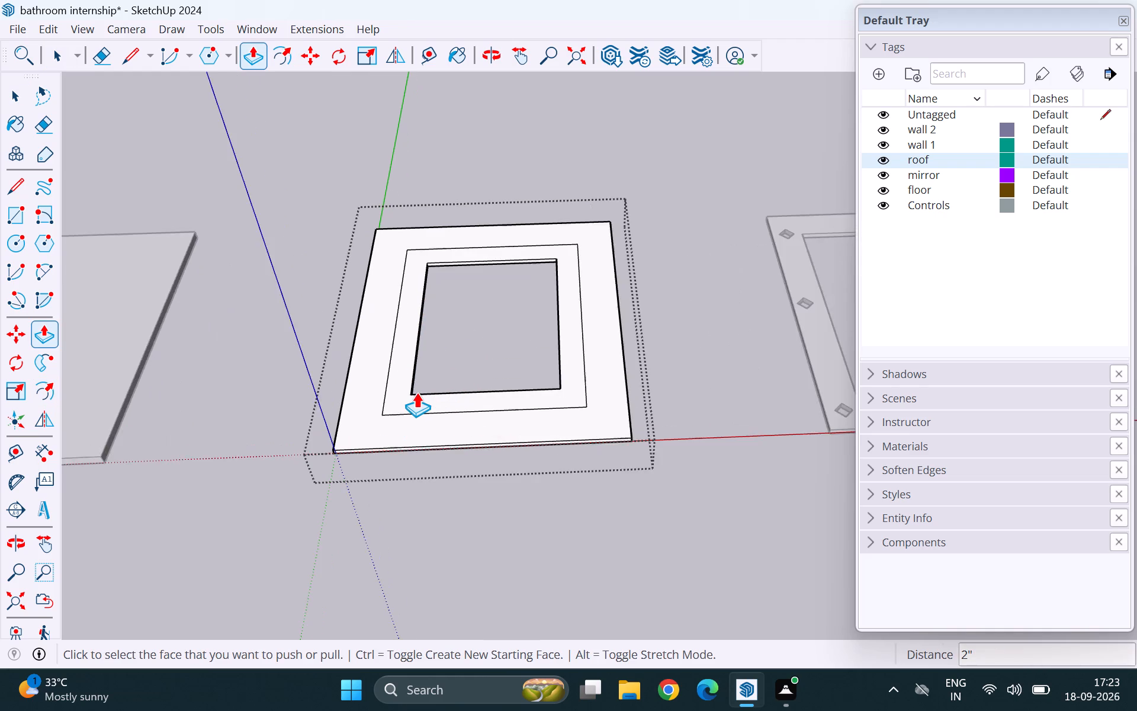
scroll(416, 392, "up", 4)
left_click(397, 399)
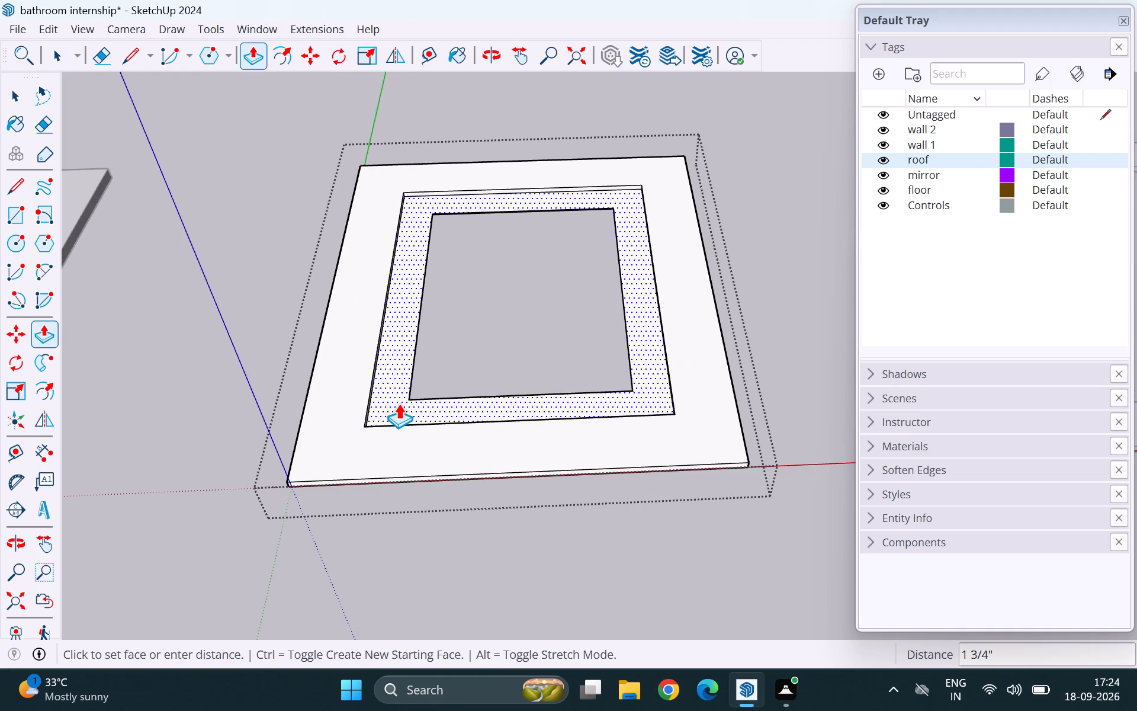
left_click(399, 403)
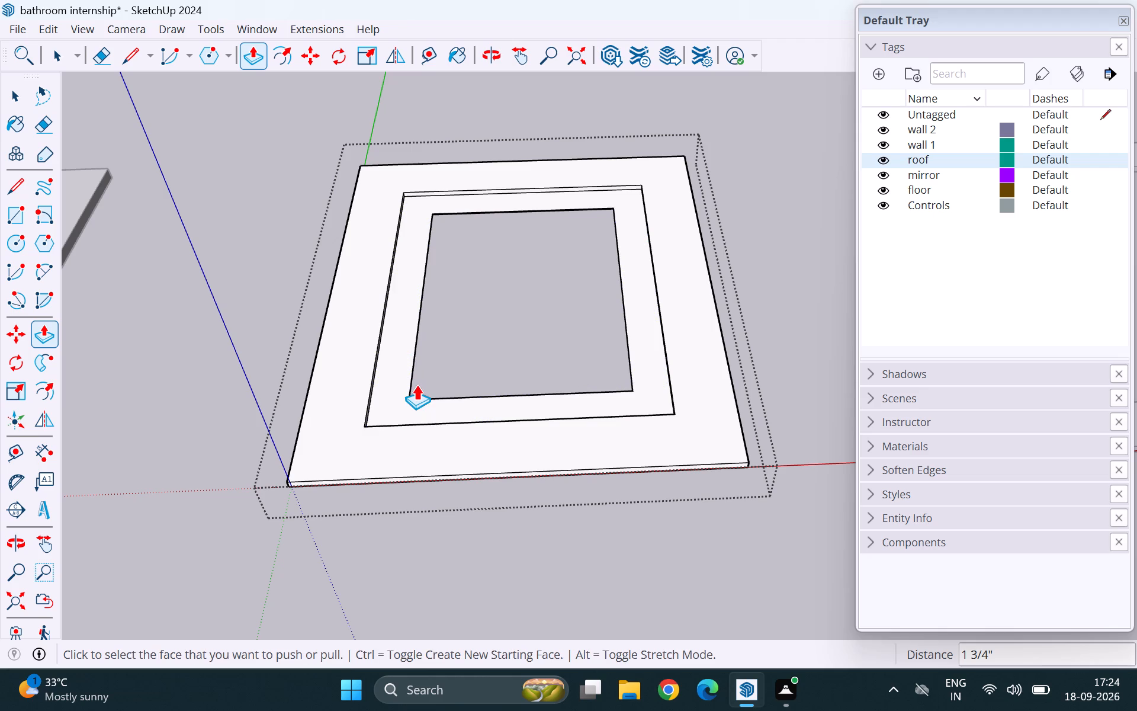
key("space")
scroll(371, 382, "down", 6)
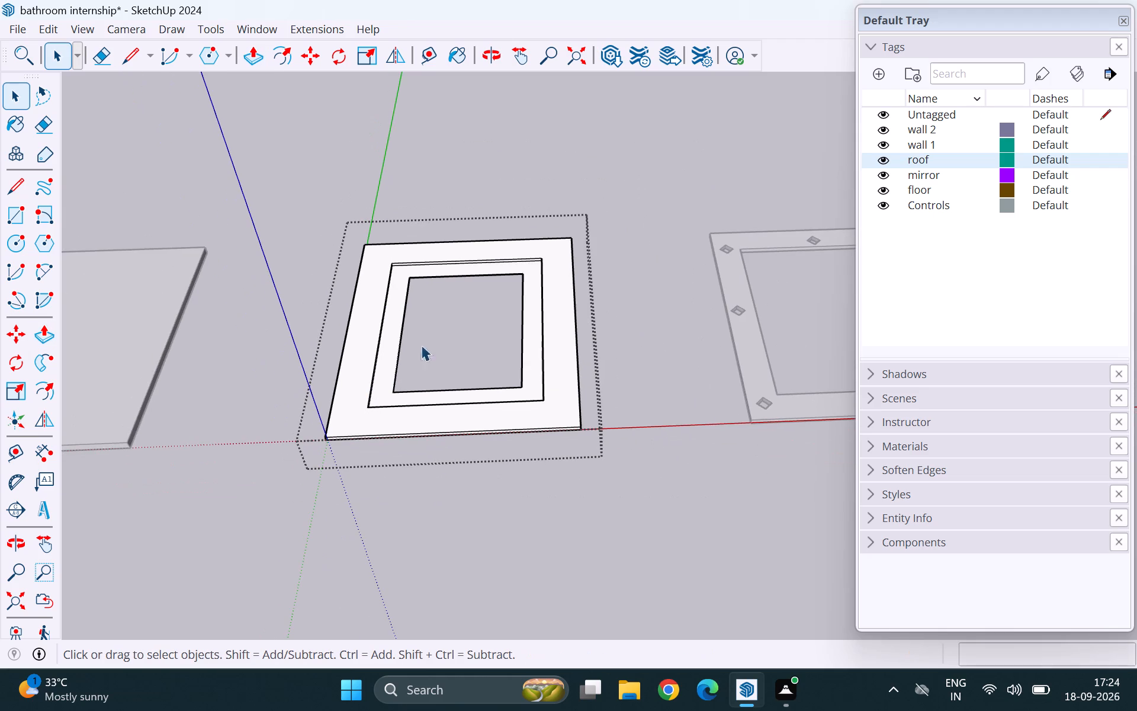
left_click(523, 179)
Move the stepped panel by its bottom corner about 16' 10 3/4" onto the matching top corner of the diamond-holed frame panel.
scroll(427, 230, "down", 4)
middle_click_drag(466, 458, 468, 456)
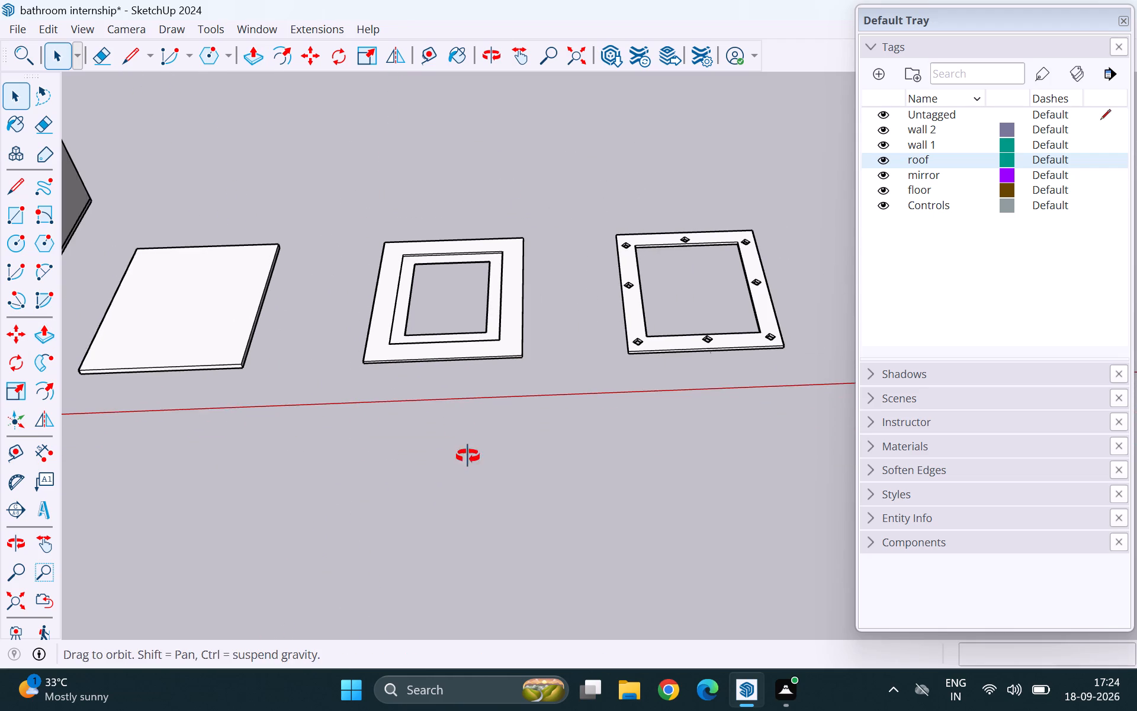
middle_click_drag(468, 456, 458, 426)
scroll(352, 359, "down", 4)
scroll(433, 334, "up", 9)
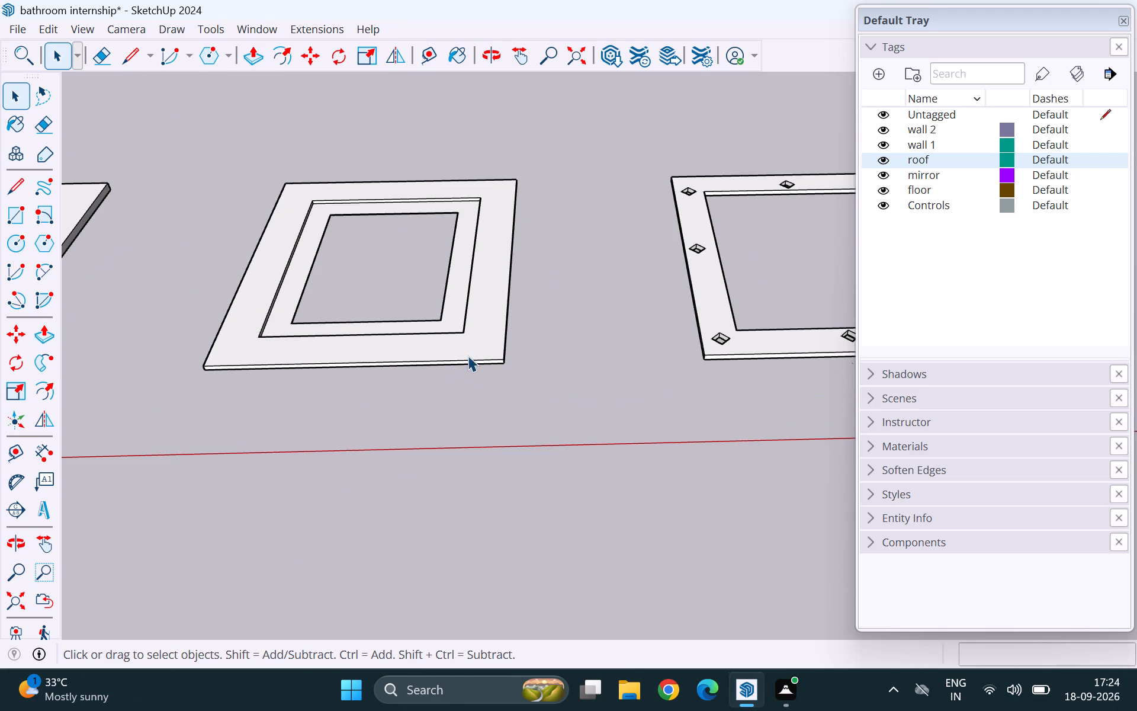
left_click(468, 355)
scroll(274, 383, "down", 5)
scroll(392, 392, "up", 4)
key("m")
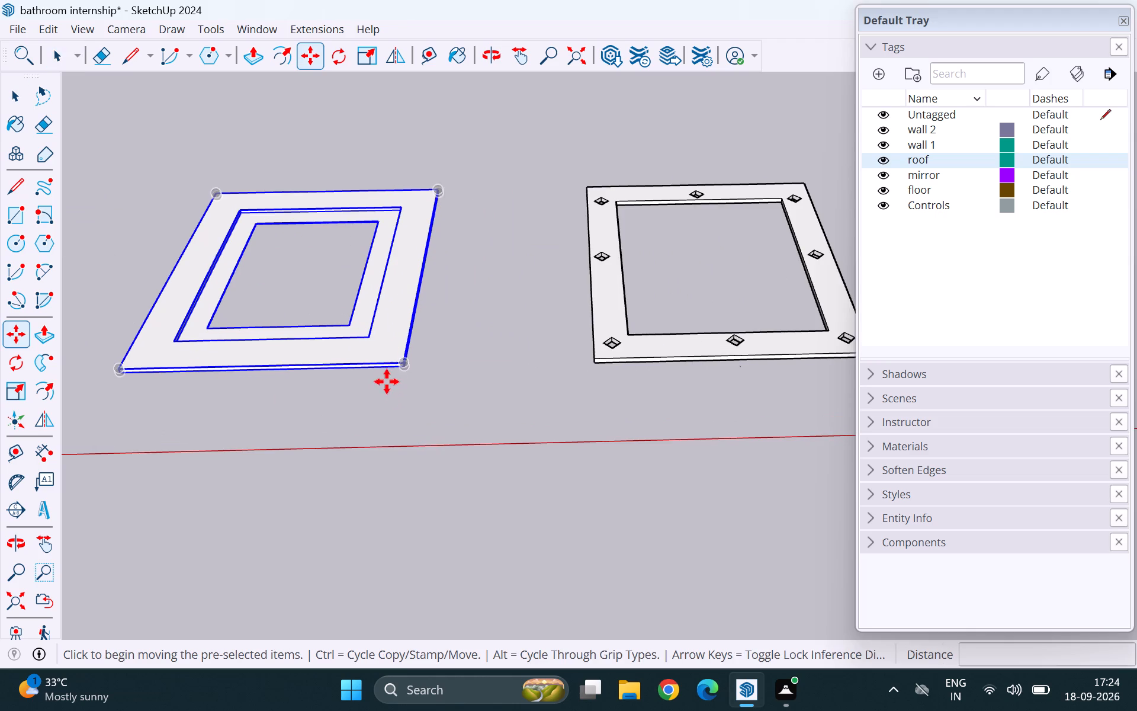
scroll(391, 377, "up", 10)
left_click(456, 323)
scroll(168, 371, "down", 5)
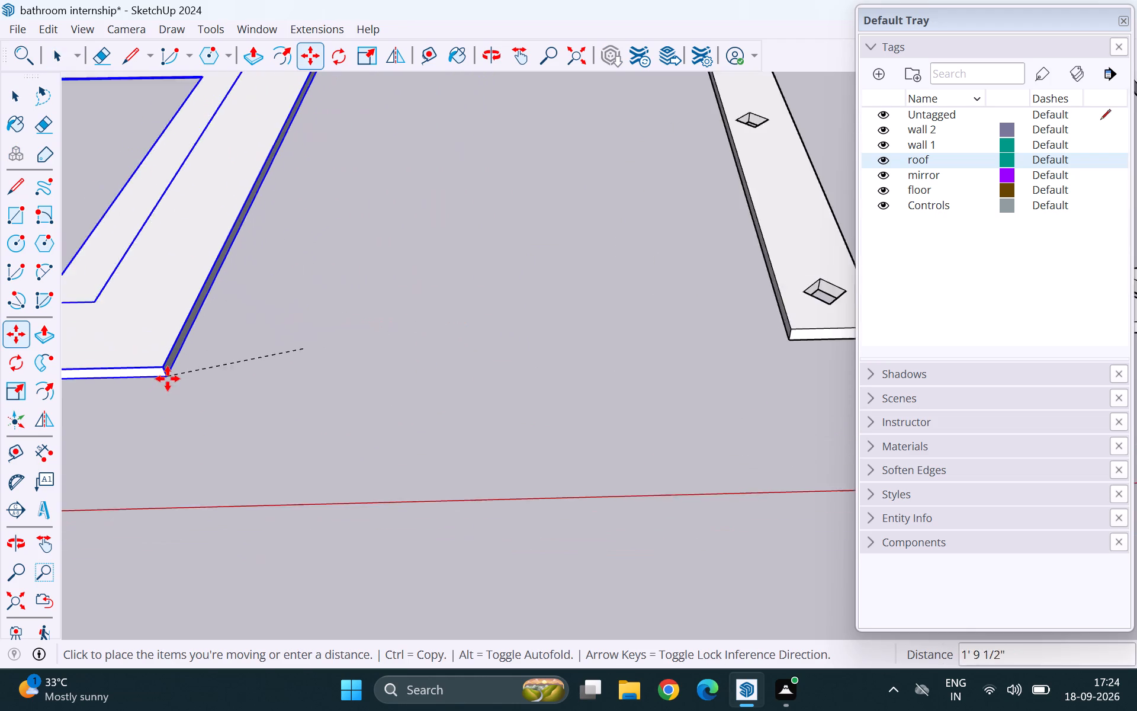
scroll(168, 379, "down", 17)
scroll(421, 339, "up", 17)
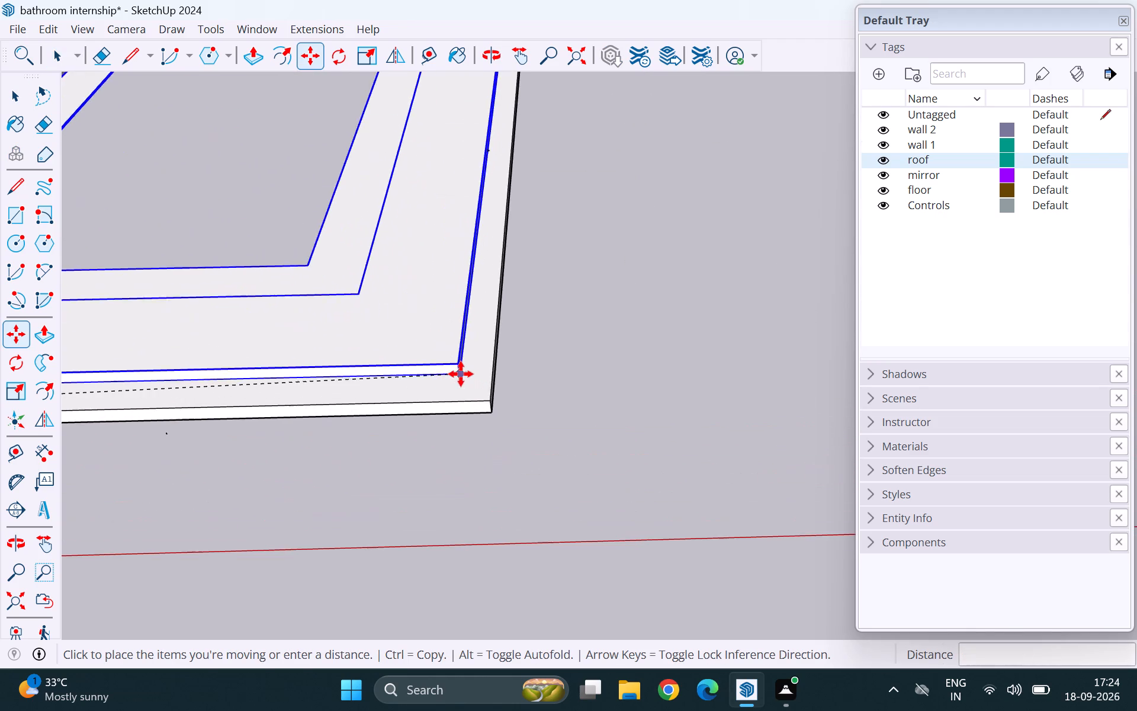
scroll(489, 389, "up", 4)
left_click(488, 404)
key("space")
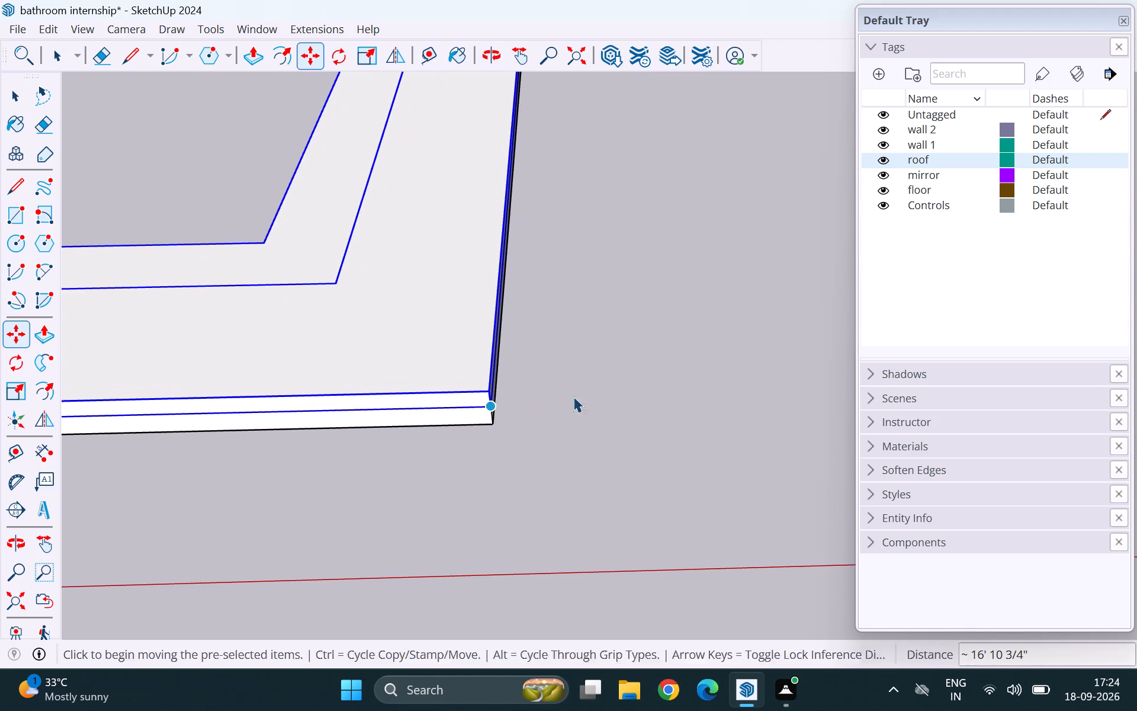
left_click(608, 371)
Examine the stacked stepped panel and diamond-holed frame from below and above to check their alignment.
scroll(612, 370, "down", 9)
middle_click_drag(551, 449, 552, 294)
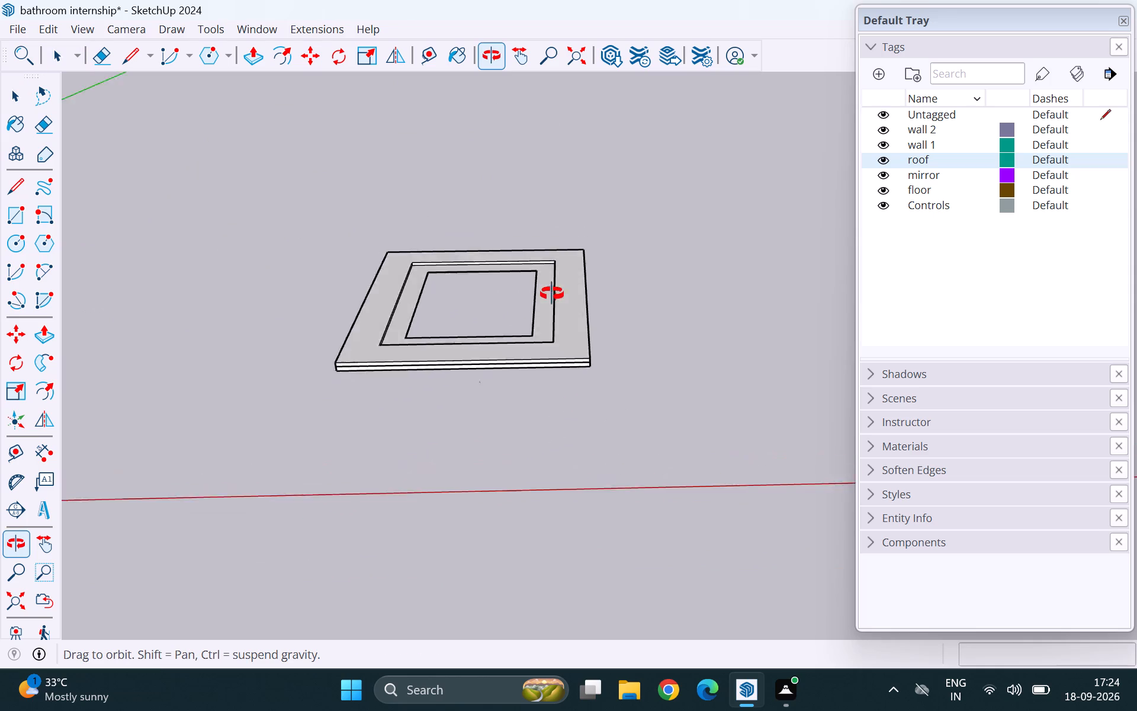
middle_click_drag(552, 294, 523, 0)
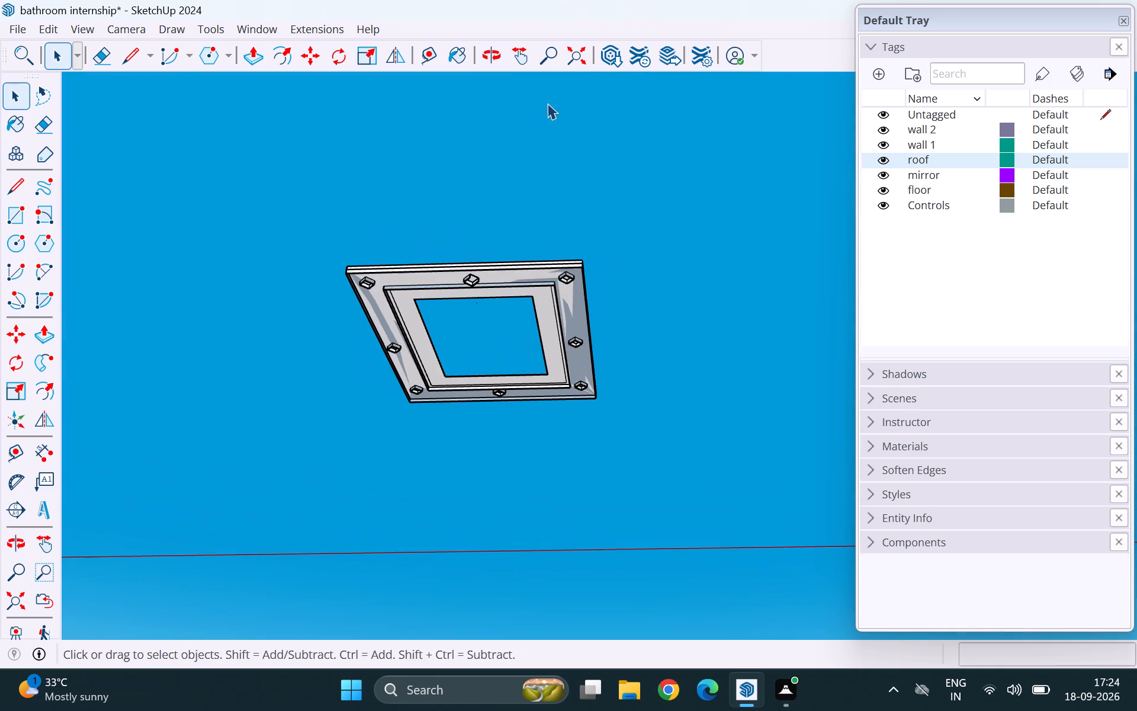
middle_click_drag(486, 258, 494, 211)
scroll(486, 258, "up", 1)
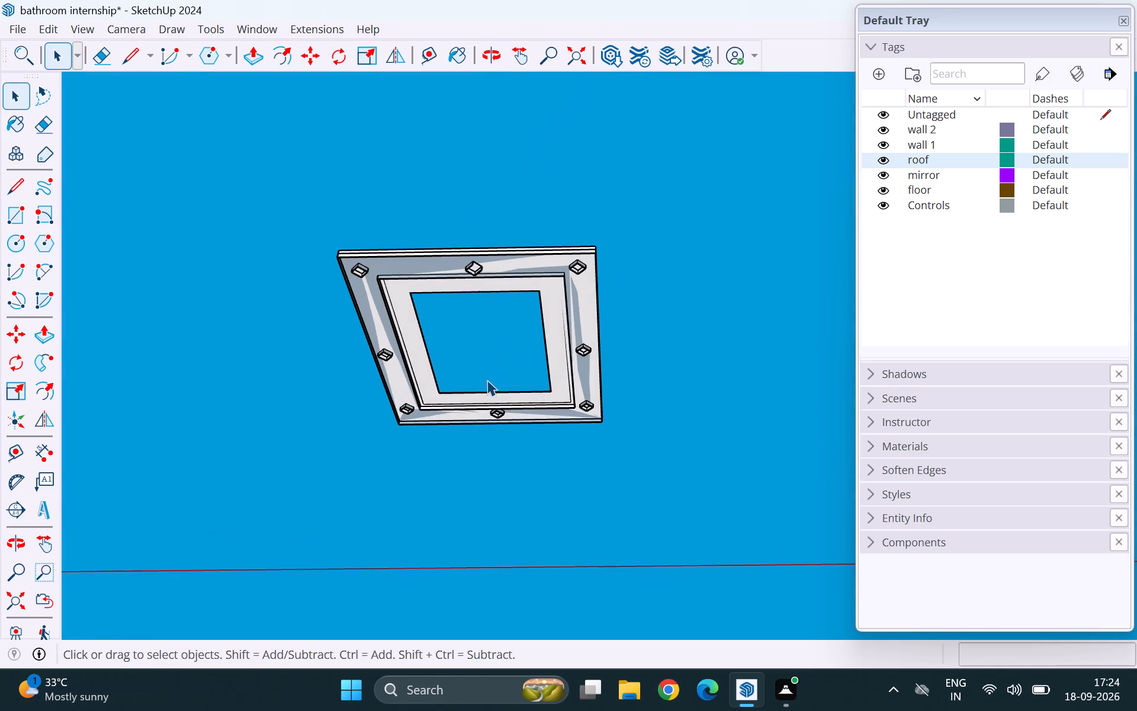
middle_click_drag(489, 380, 596, 116)
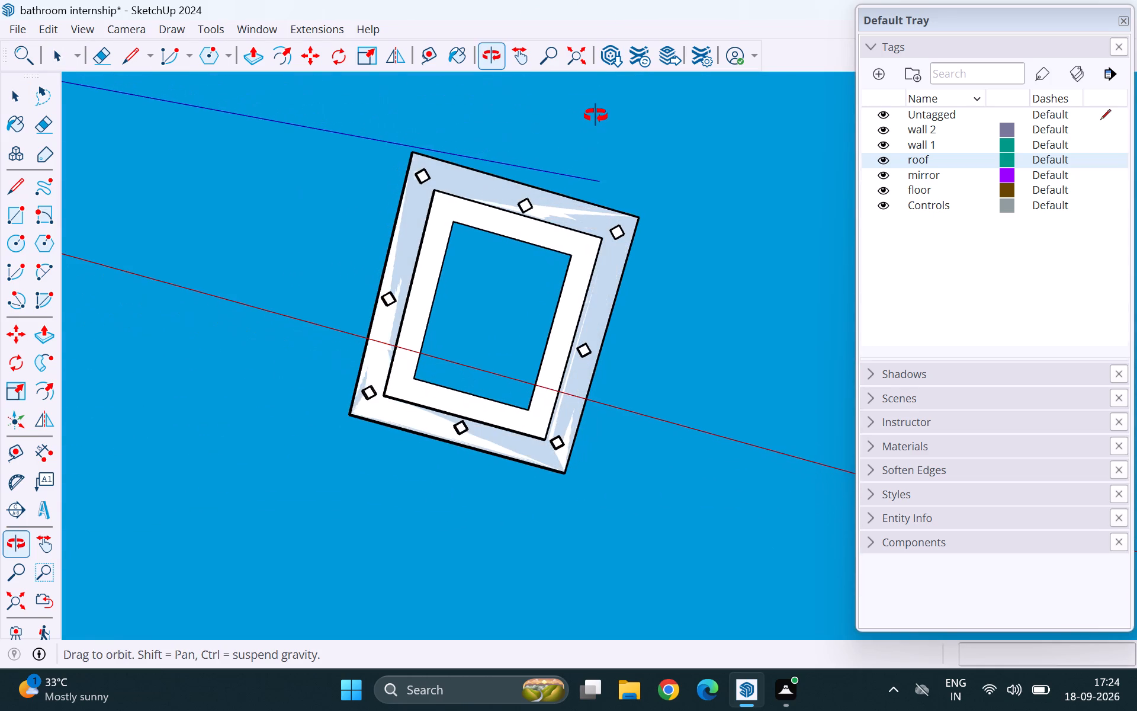
middle_click_drag(596, 116, 470, 521)
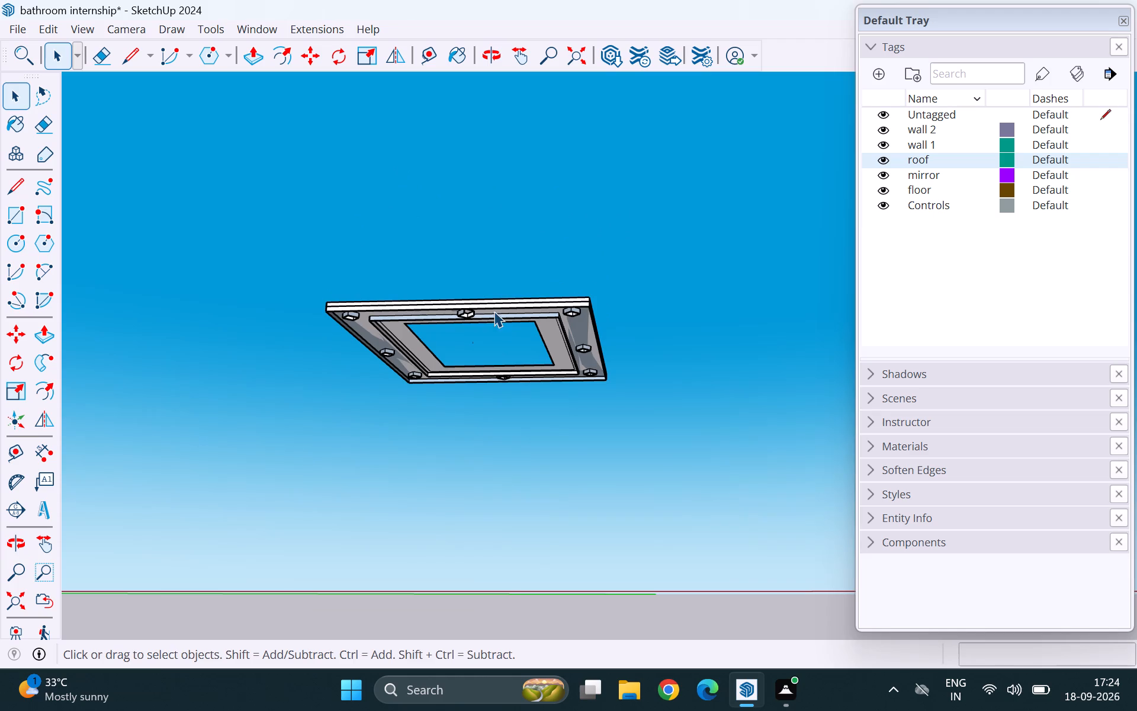
middle_click_drag(494, 311, 499, 617)
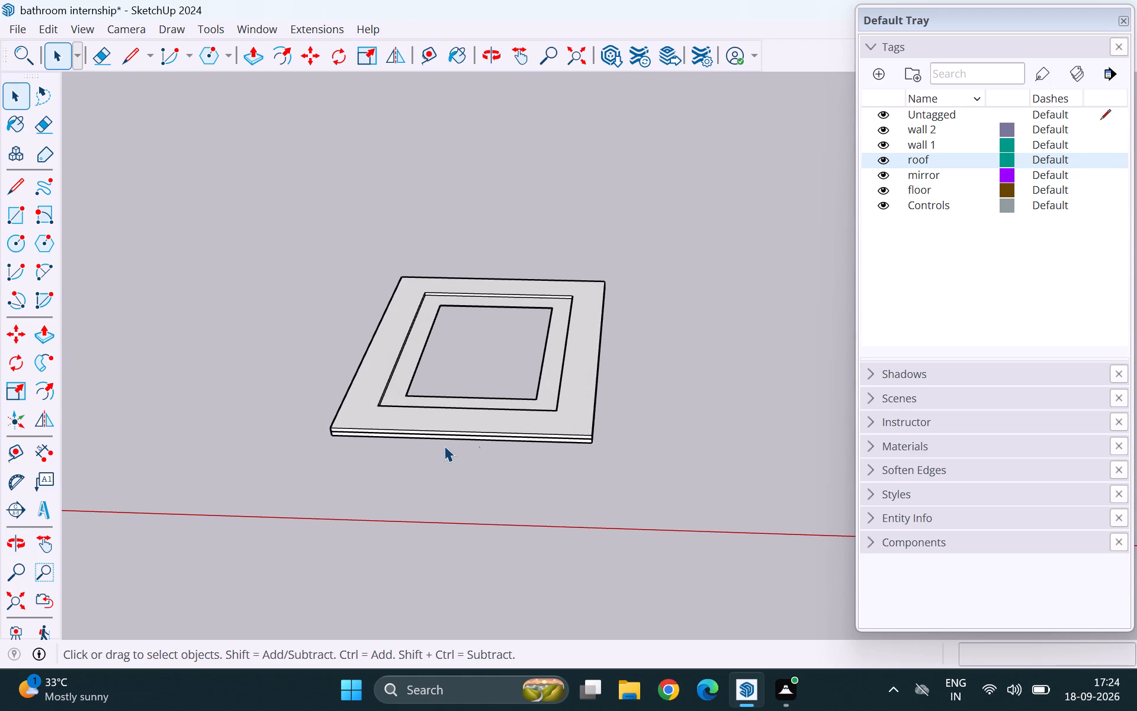
scroll(444, 446, "down", 3)
scroll(403, 480, "up", 1)
middle_click_drag(403, 480, 721, 128)
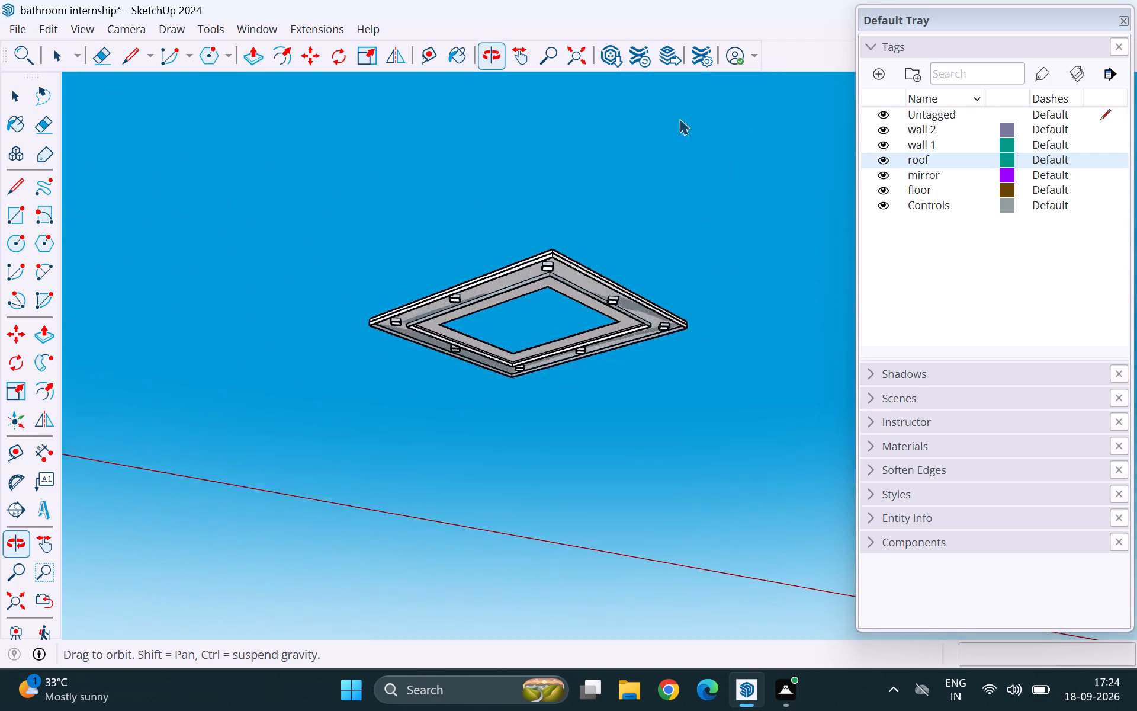
middle_click_drag(654, 113, 506, 104)
middle_click_drag(613, 367, 514, 448)
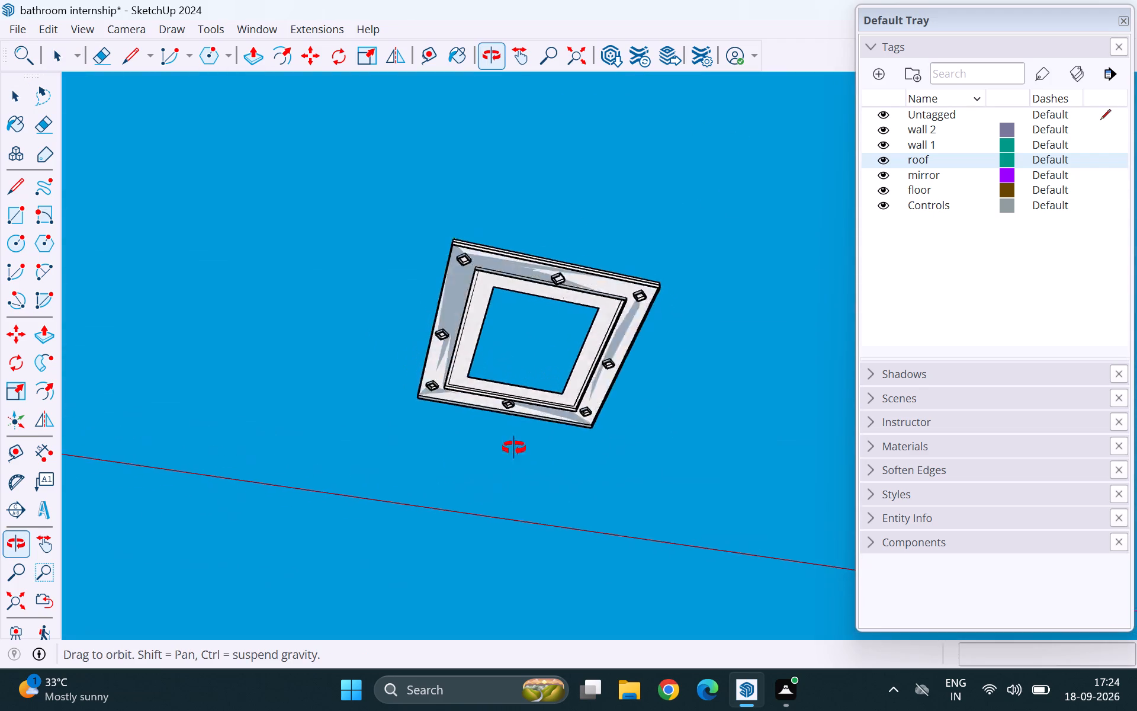
middle_click_drag(514, 448, 500, 520)
scroll(574, 423, "down", 8)
middle_click_drag(427, 348, 452, 469)
Examine the bathroom box's front opening and the underside of its roof around the mirror wall.
scroll(479, 438, "down", 3)
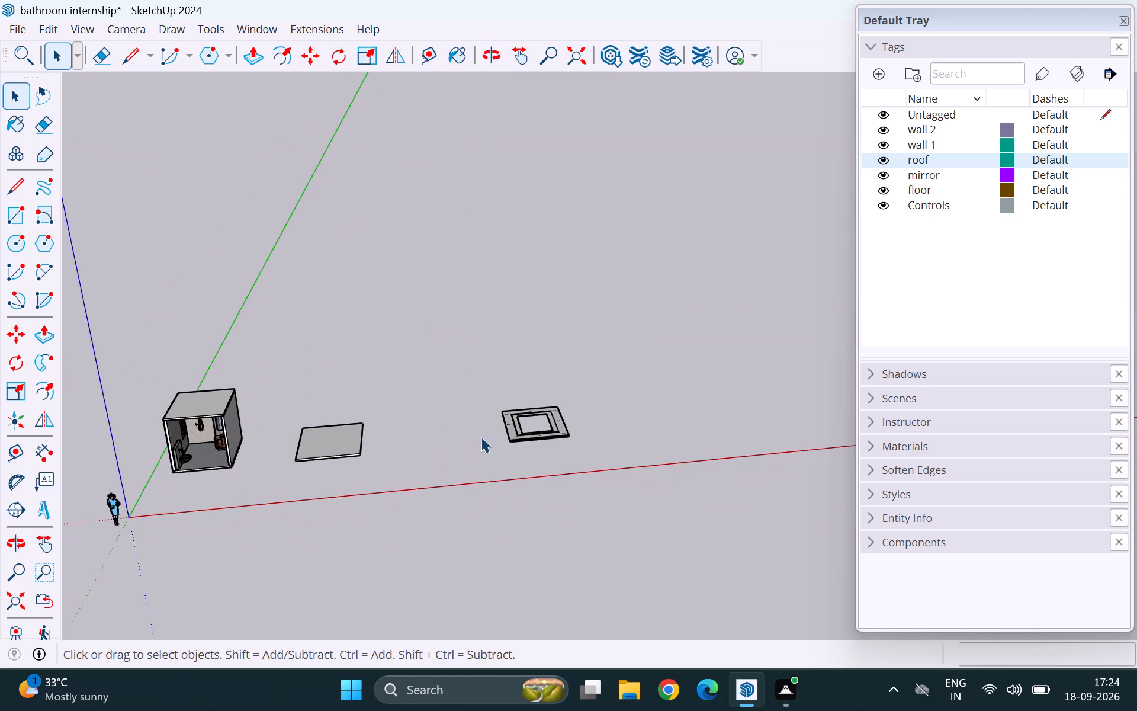
scroll(481, 437, "down", 5)
middle_click_drag(285, 465, 286, 361)
scroll(285, 465, "up", 1)
scroll(280, 399, "up", 11)
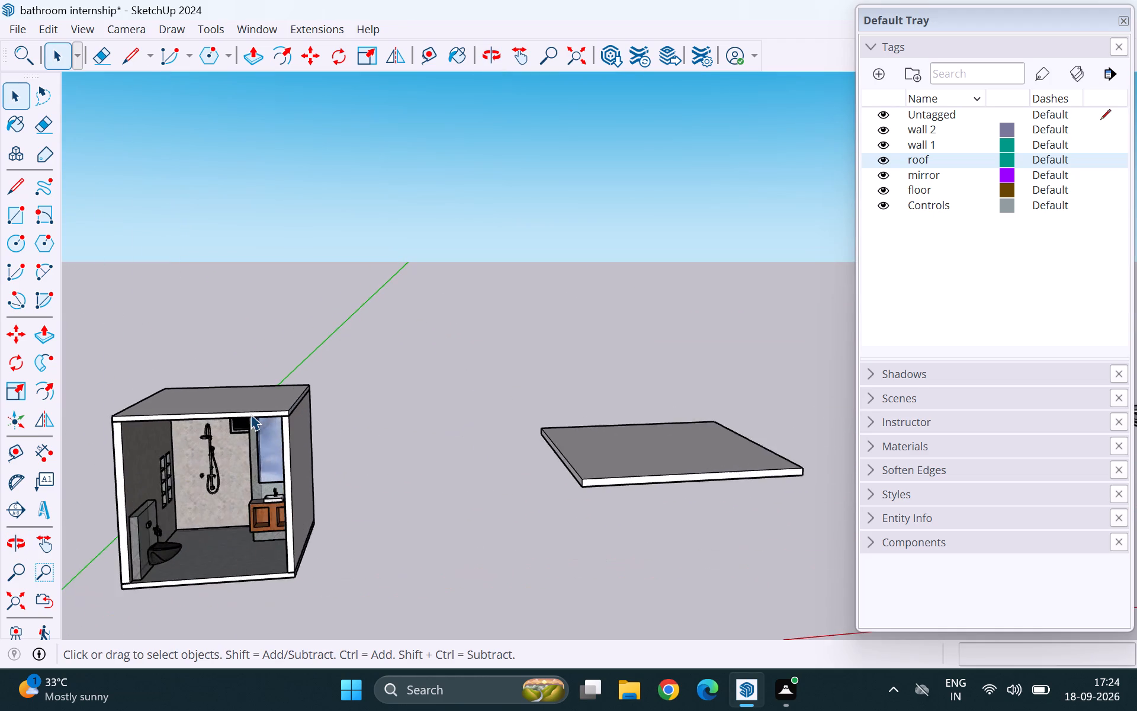
scroll(250, 414, "up", 17)
scroll(346, 418, "down", 4)
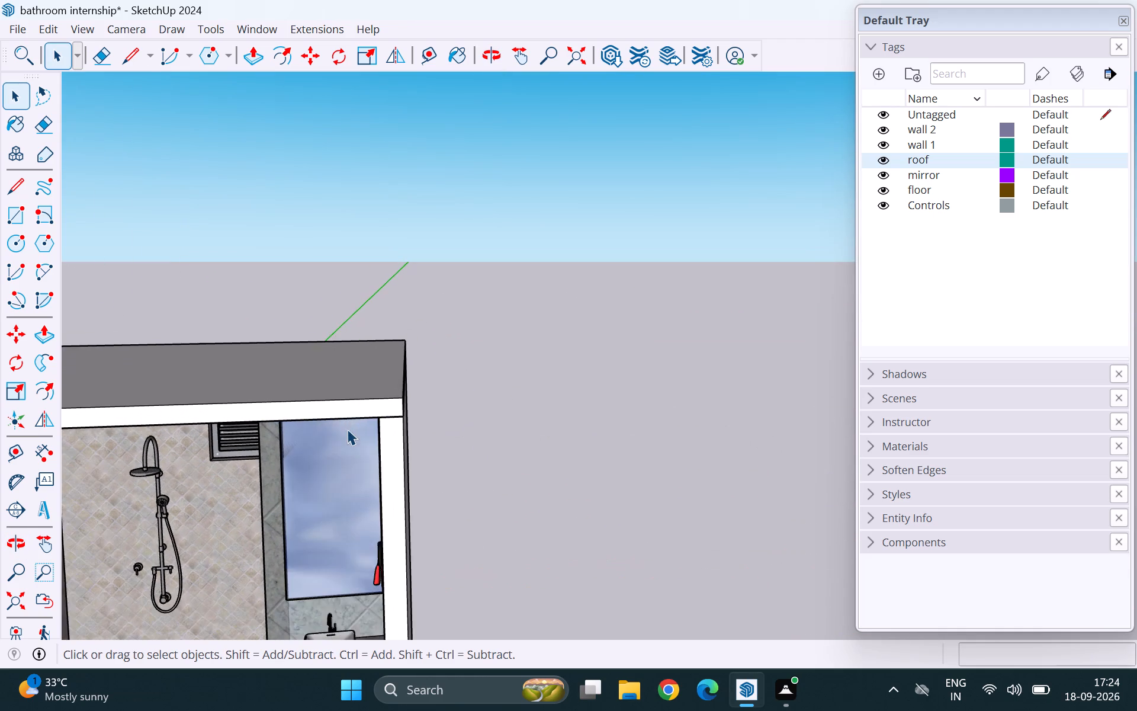
scroll(346, 441, "up", 1)
middle_click_drag(346, 441, 375, 380)
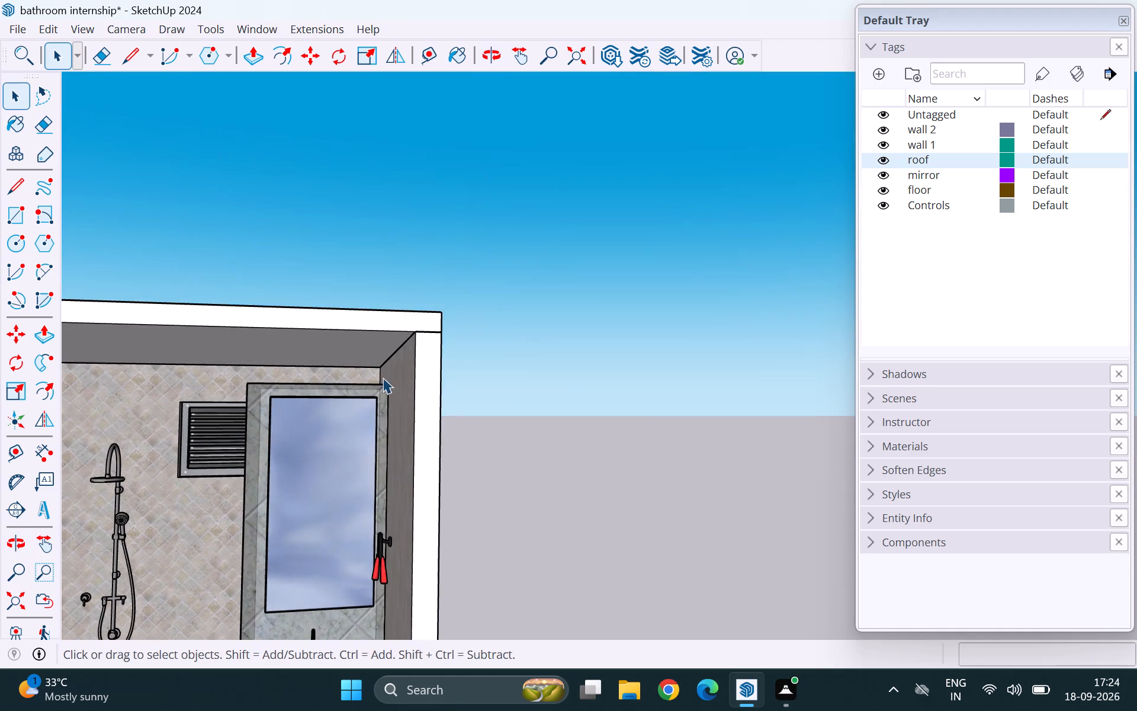
scroll(385, 377, "down", 13)
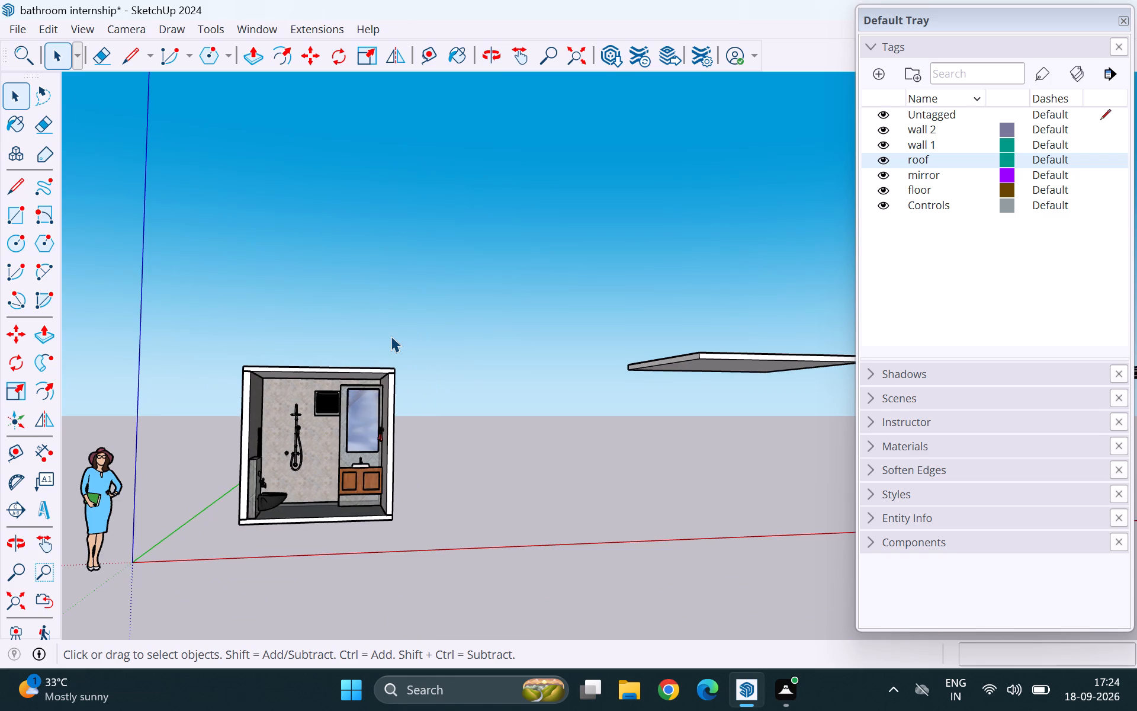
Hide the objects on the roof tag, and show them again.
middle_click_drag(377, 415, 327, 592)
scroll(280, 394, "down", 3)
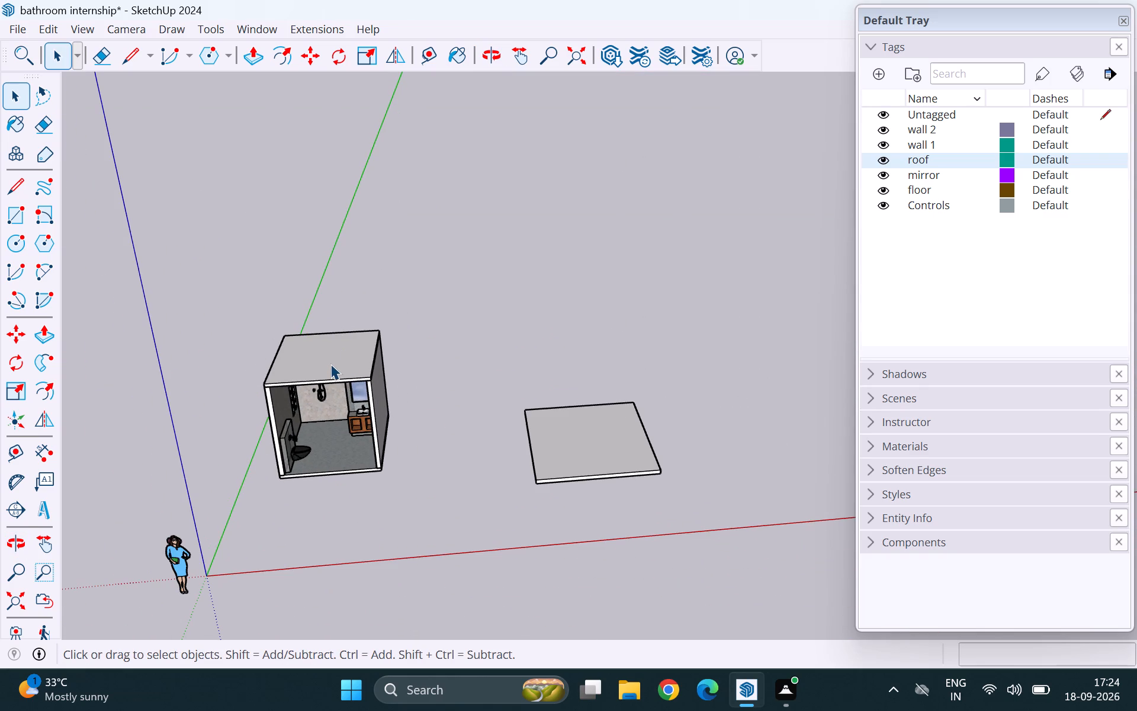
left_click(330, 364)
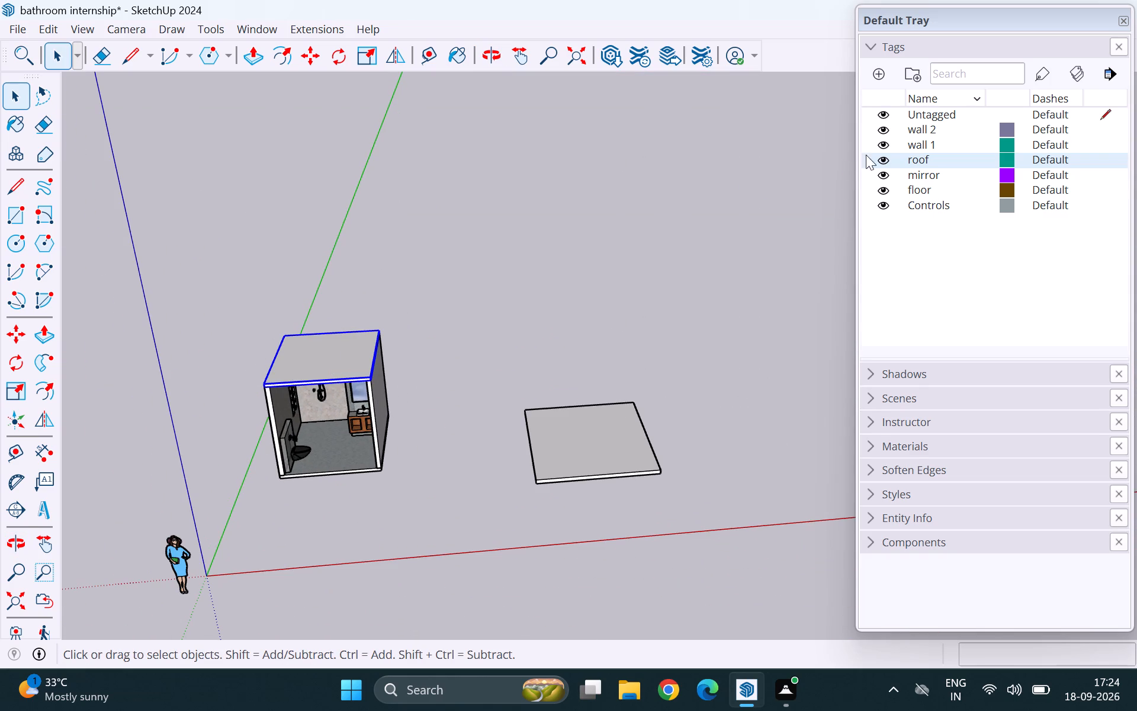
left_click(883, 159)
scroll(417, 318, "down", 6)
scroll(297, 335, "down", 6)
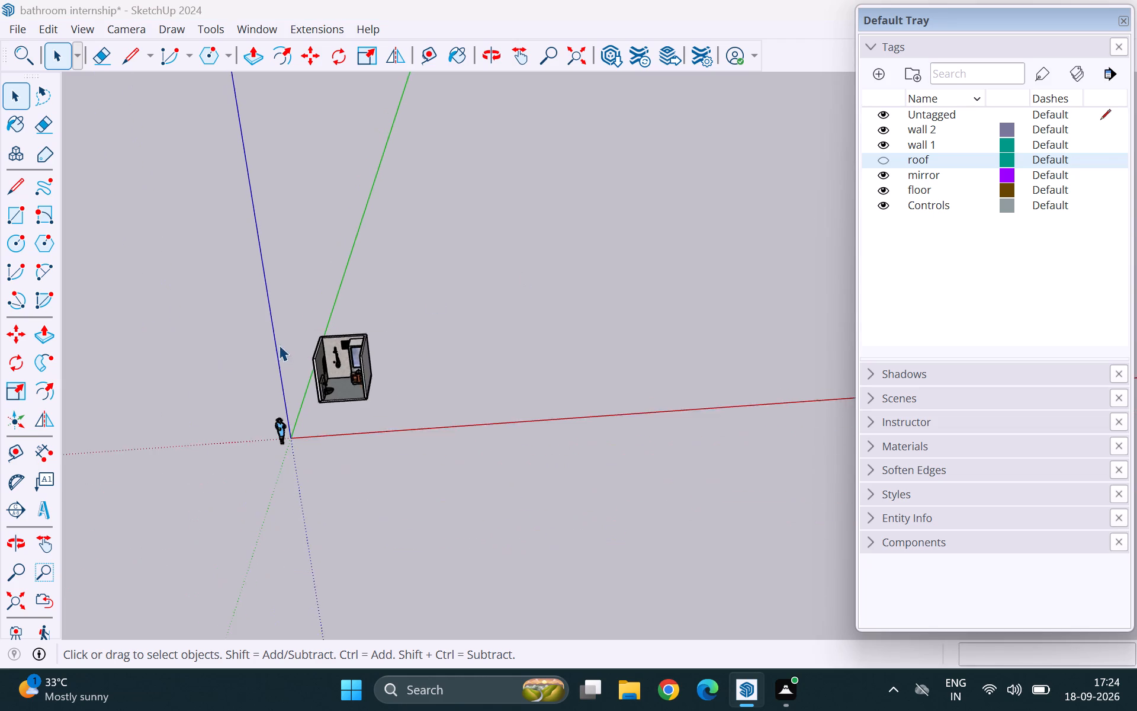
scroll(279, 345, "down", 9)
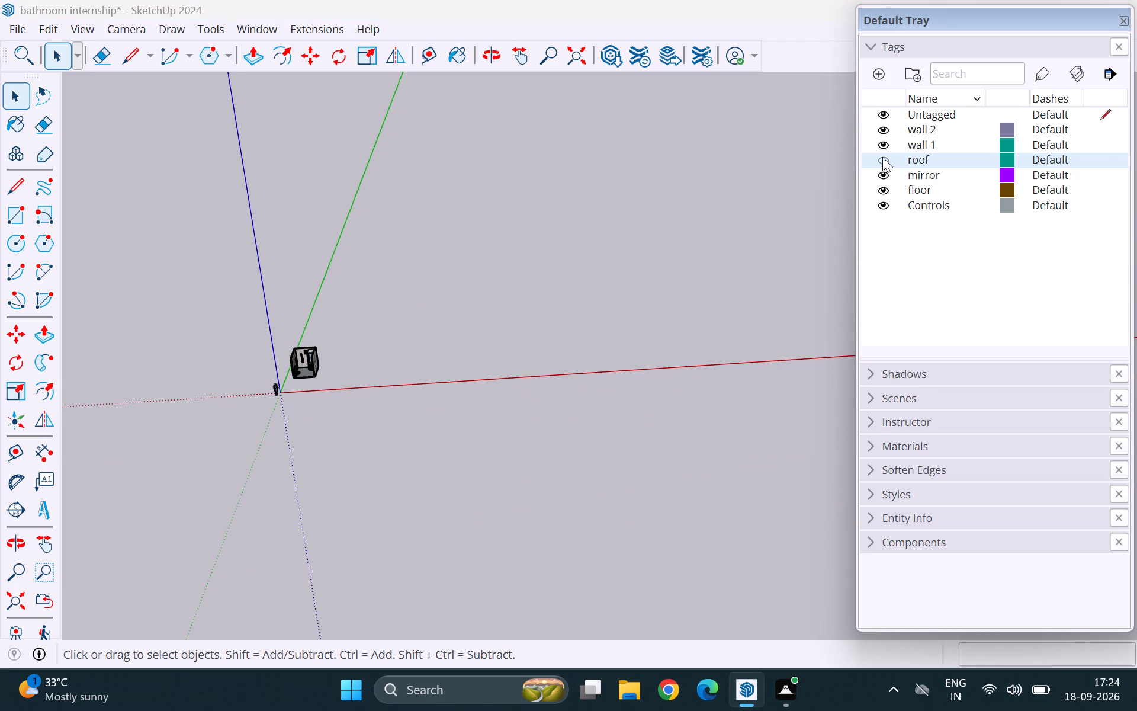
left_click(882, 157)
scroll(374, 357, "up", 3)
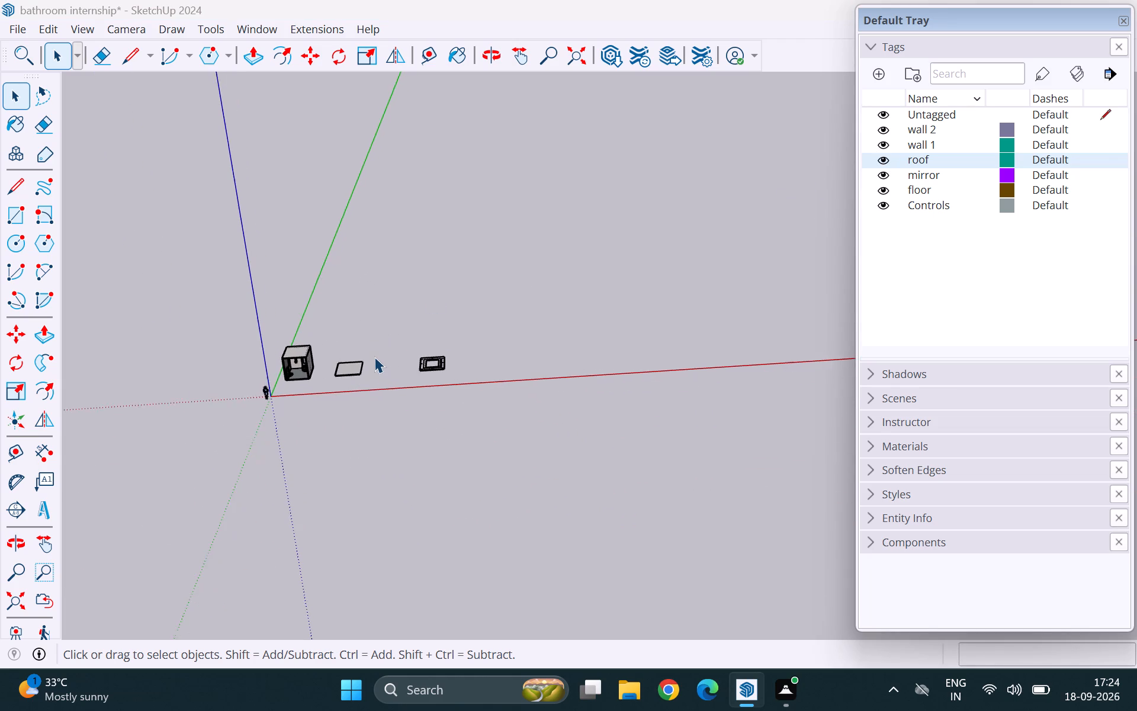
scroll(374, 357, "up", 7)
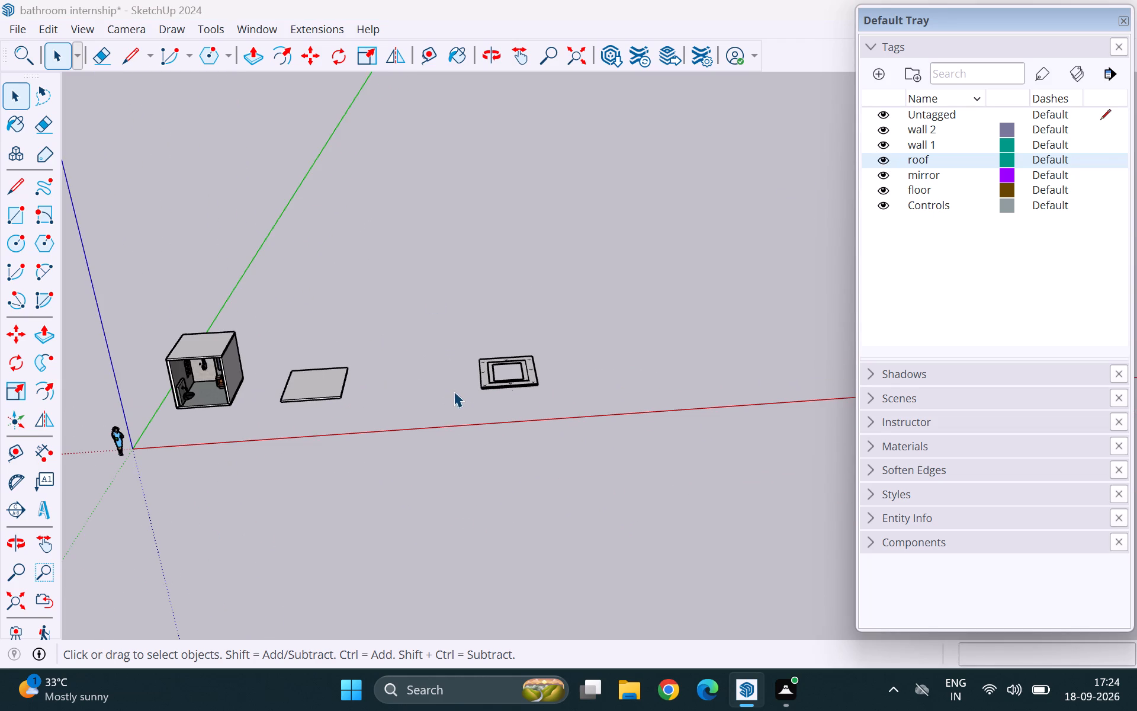
Hide the flat roof slab on top of the bathroom box.
key("space")
left_click(200, 348)
right_click(200, 348)
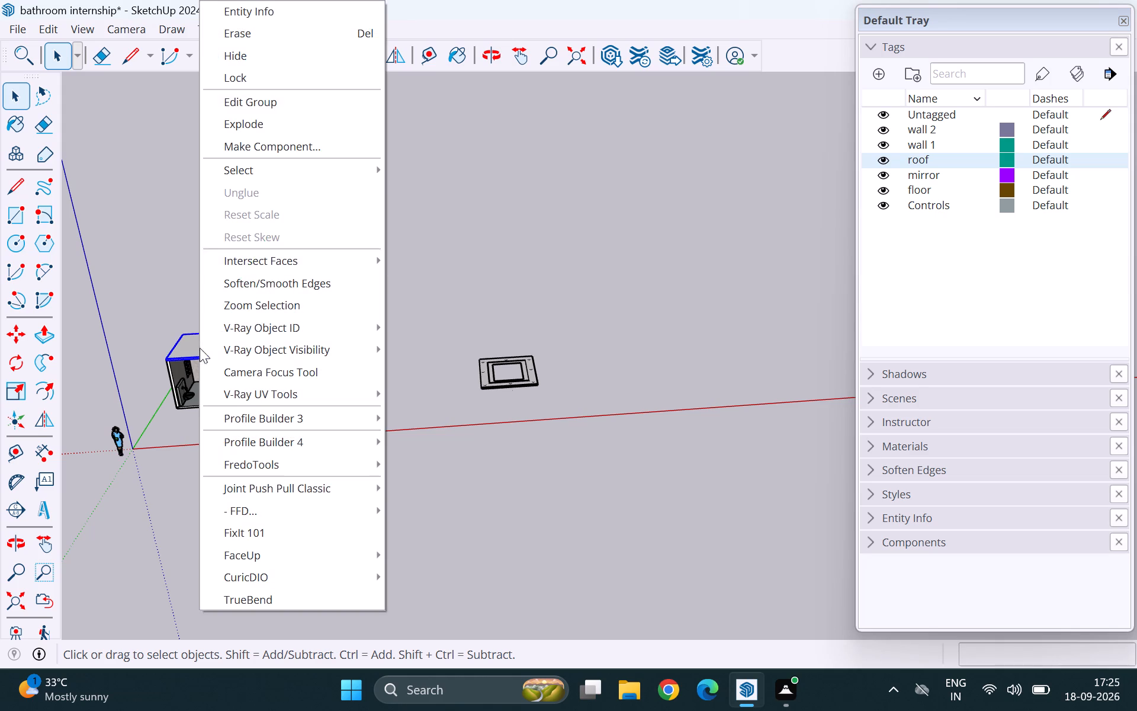
left_click(237, 58)
Move the stacked stepped panel and diamond-holed frame together onto the bathroom box's front inner top corner beside the mirror wall.
left_click(537, 380)
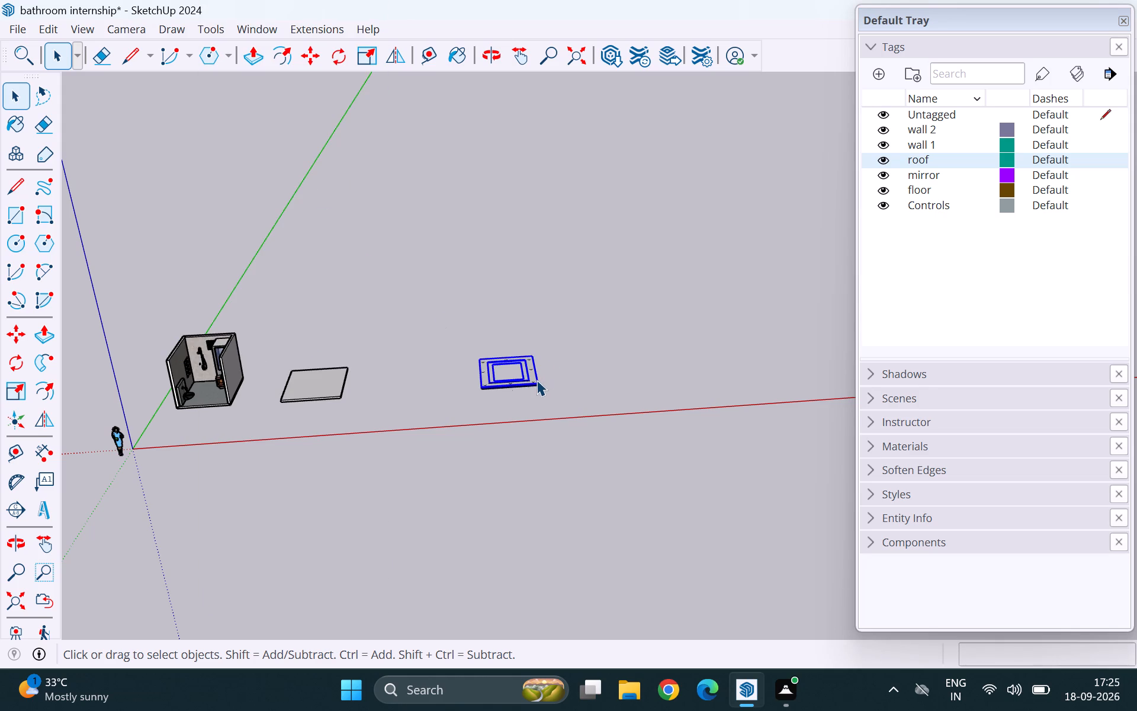
scroll(537, 380, "up", 4)
left_click_drag(436, 295, 579, 423)
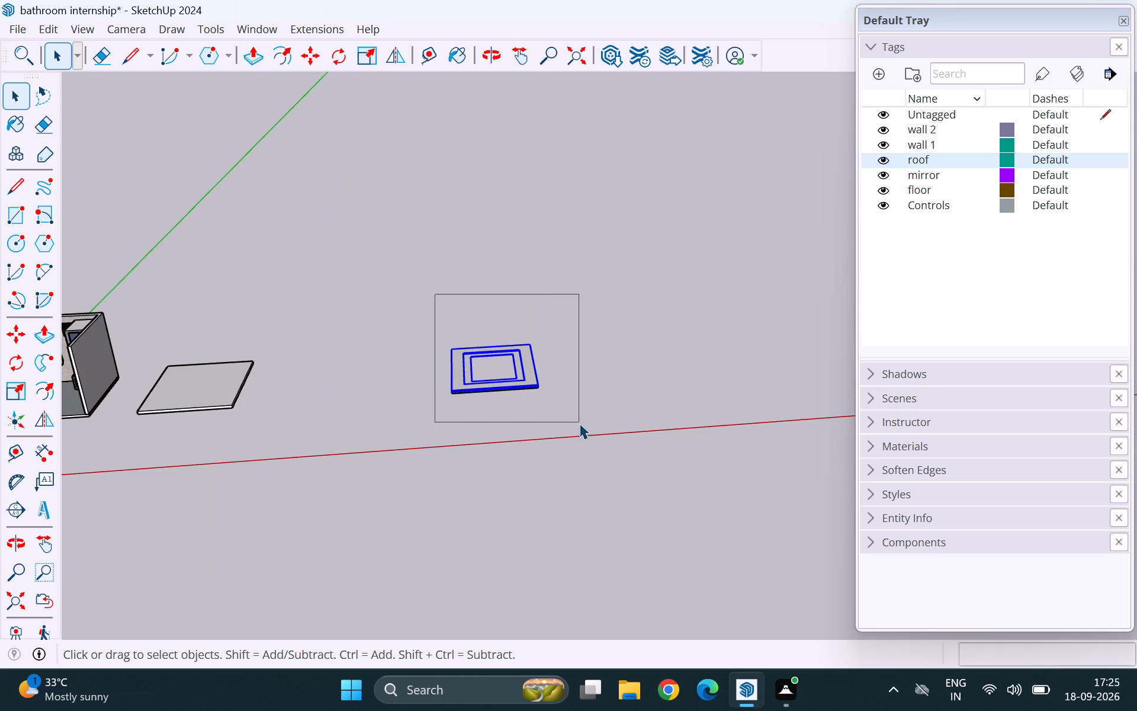
scroll(566, 412, "up", 10)
key("m")
scroll(490, 389, "up", 4)
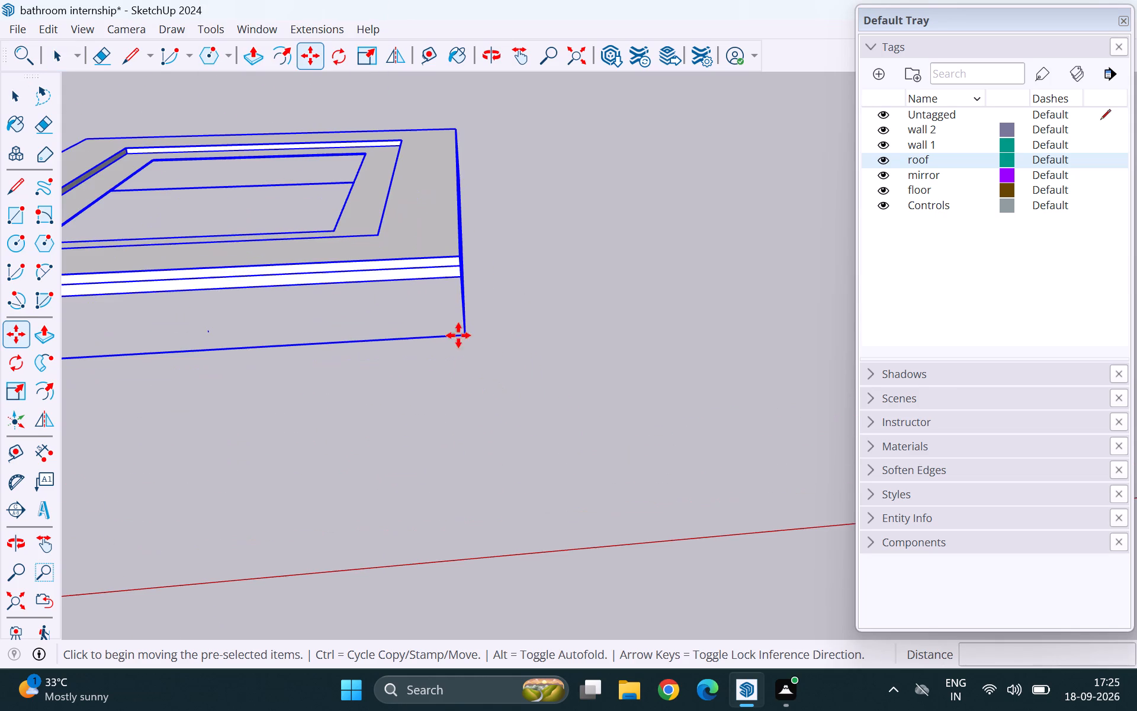
left_click_drag(459, 280, 483, 288)
scroll(602, 315, "down", 3)
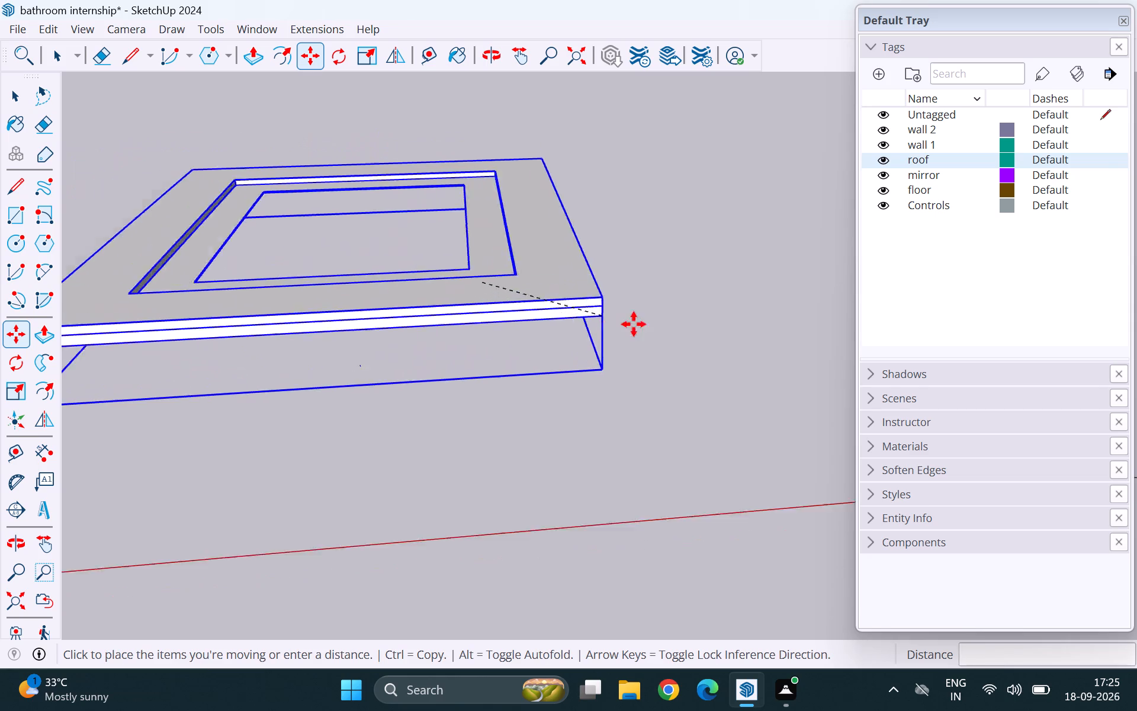
scroll(634, 324, "down", 20)
scroll(634, 324, "down", 8)
scroll(435, 309, "up", 3)
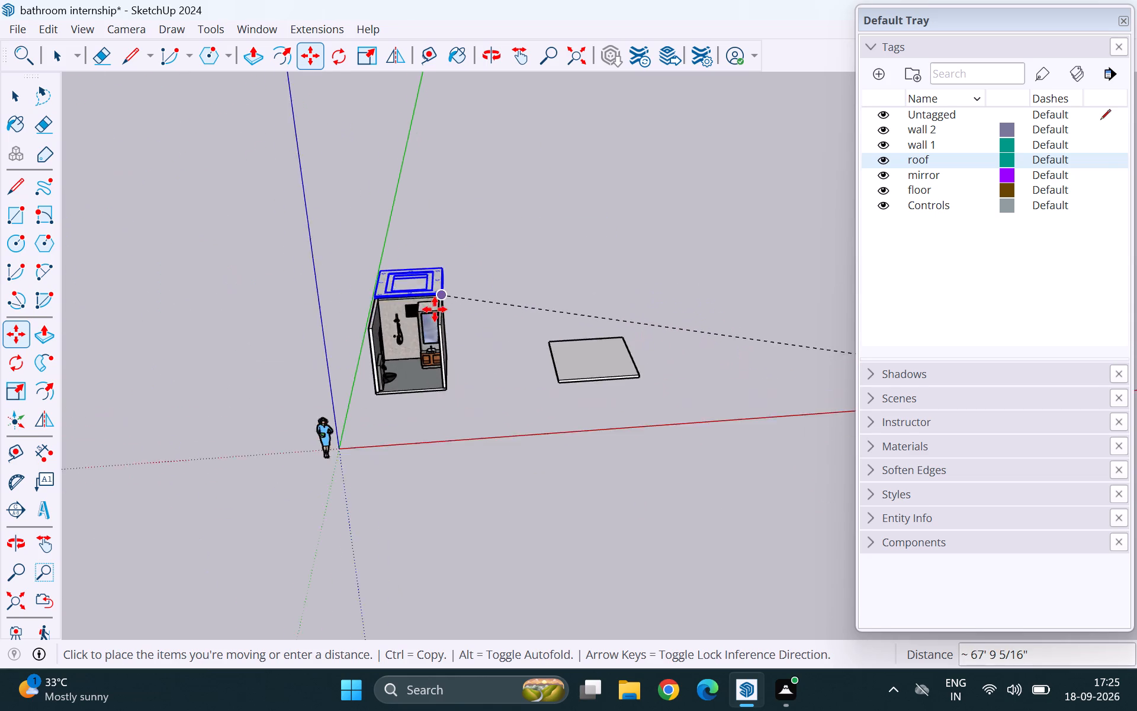
scroll(435, 309, "up", 18)
scroll(433, 328, "up", 6)
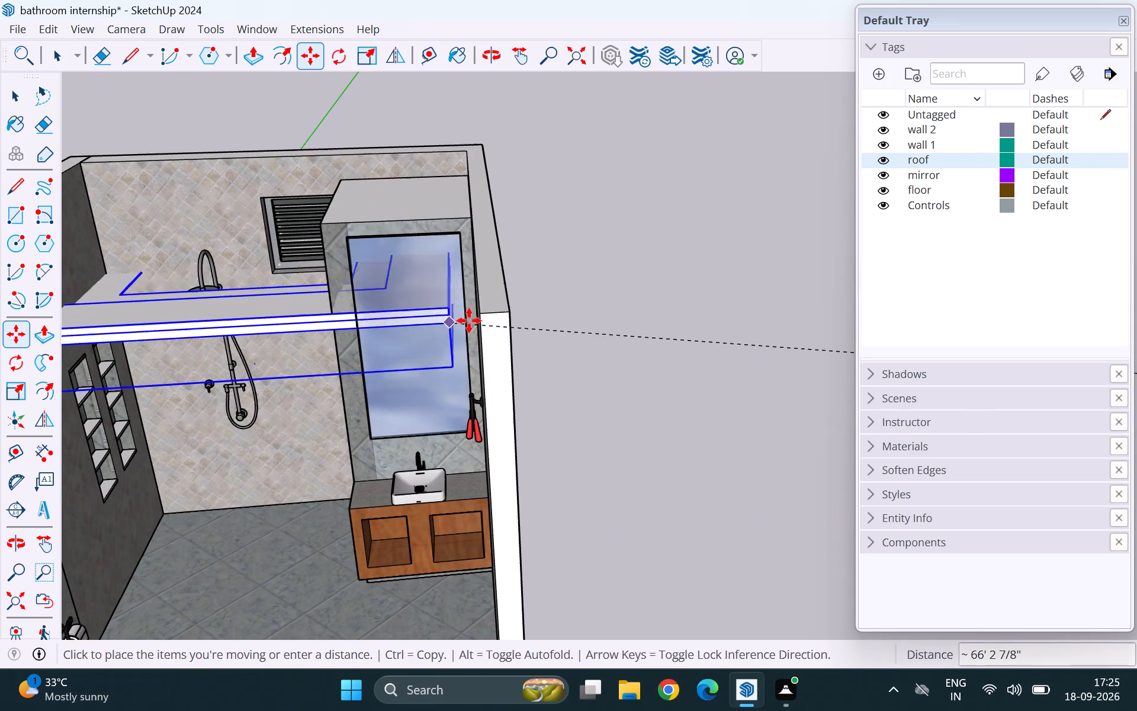
left_click(480, 317)
key("space")
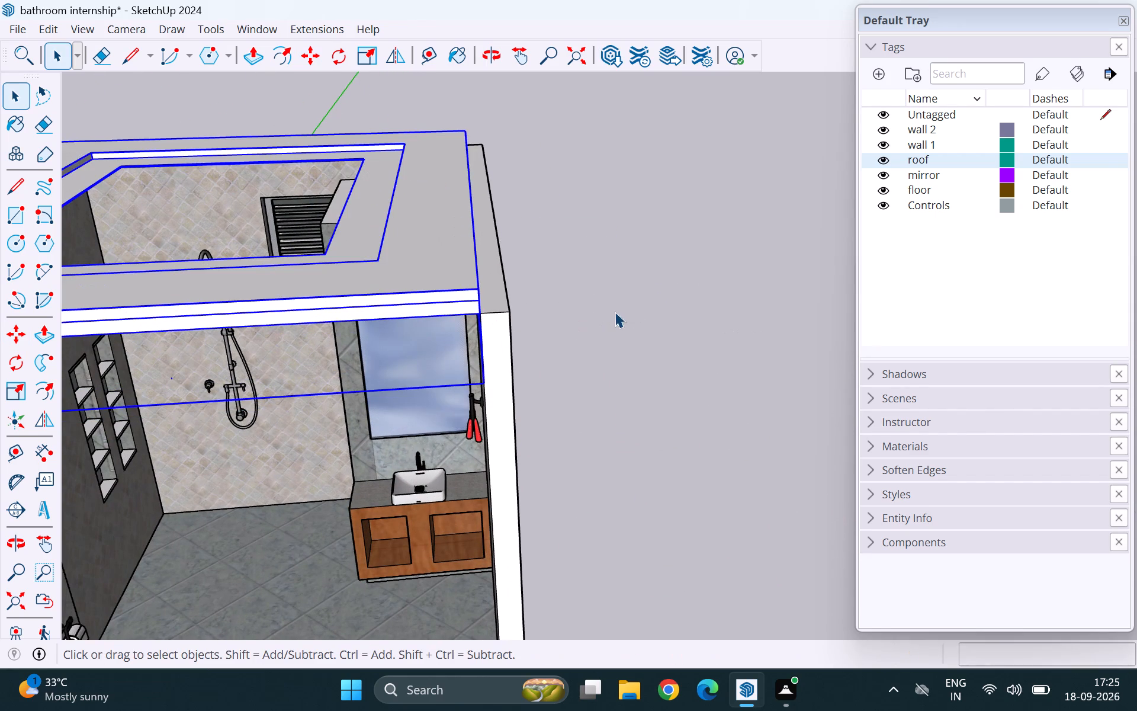
left_click(615, 312)
Unhide the last hidden object, the bathroom box's flat roof slab.
scroll(603, 380, "down", 10)
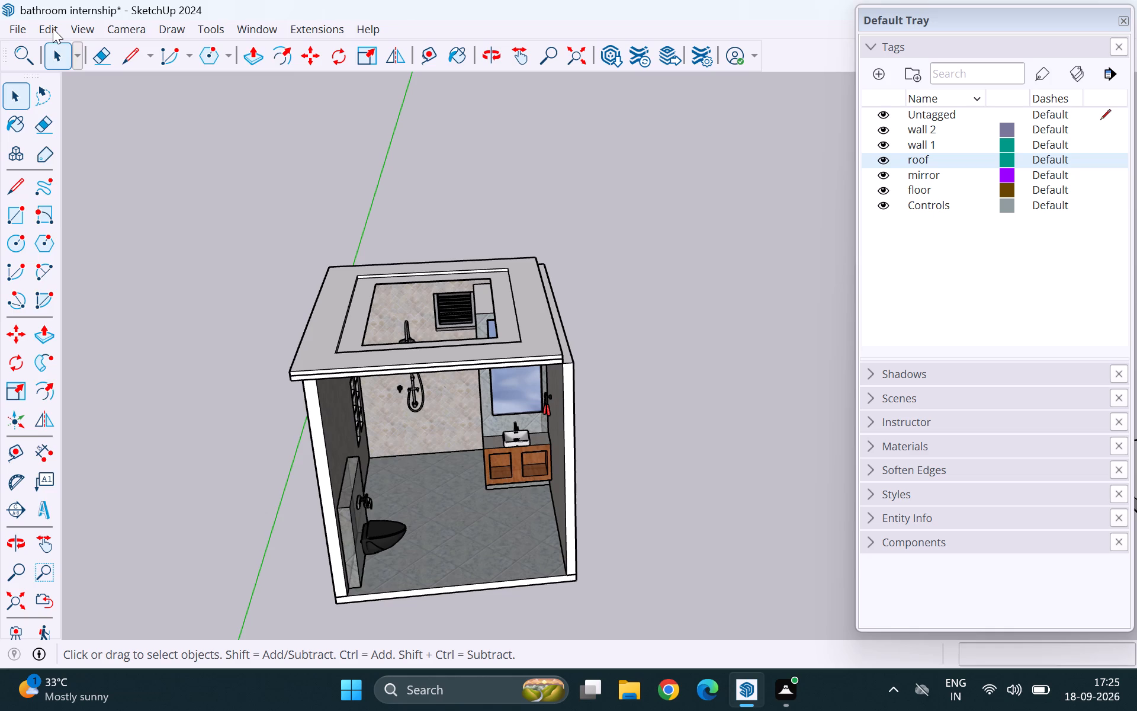
left_click(53, 27)
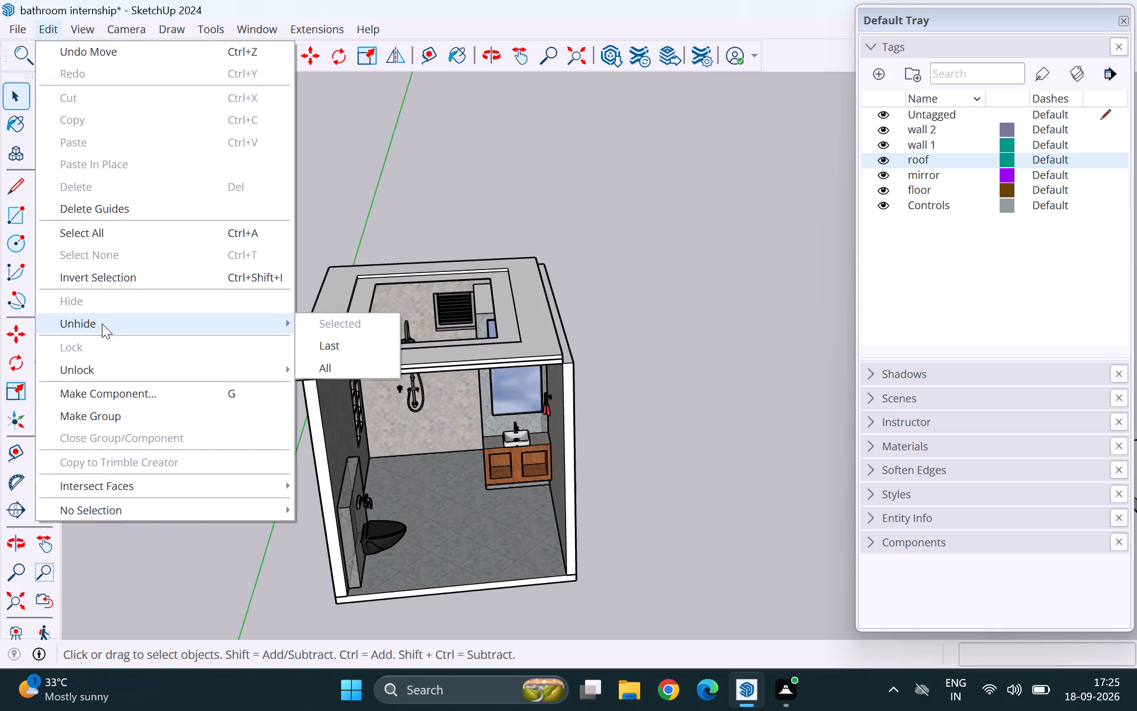
left_click(102, 324)
left_click(320, 344)
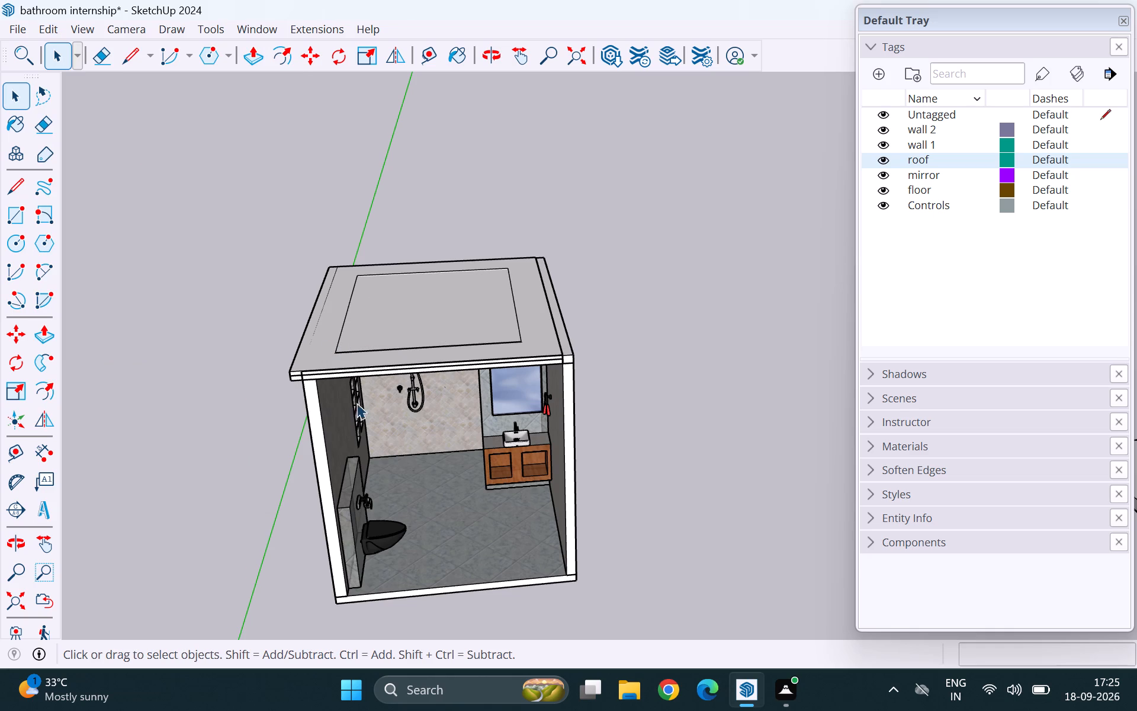
Group the stepped panel and the diamond-holed frame on the bathroom roof into one object.
middle_click_drag(350, 403, 365, 326)
middle_click_drag(383, 400, 378, 359)
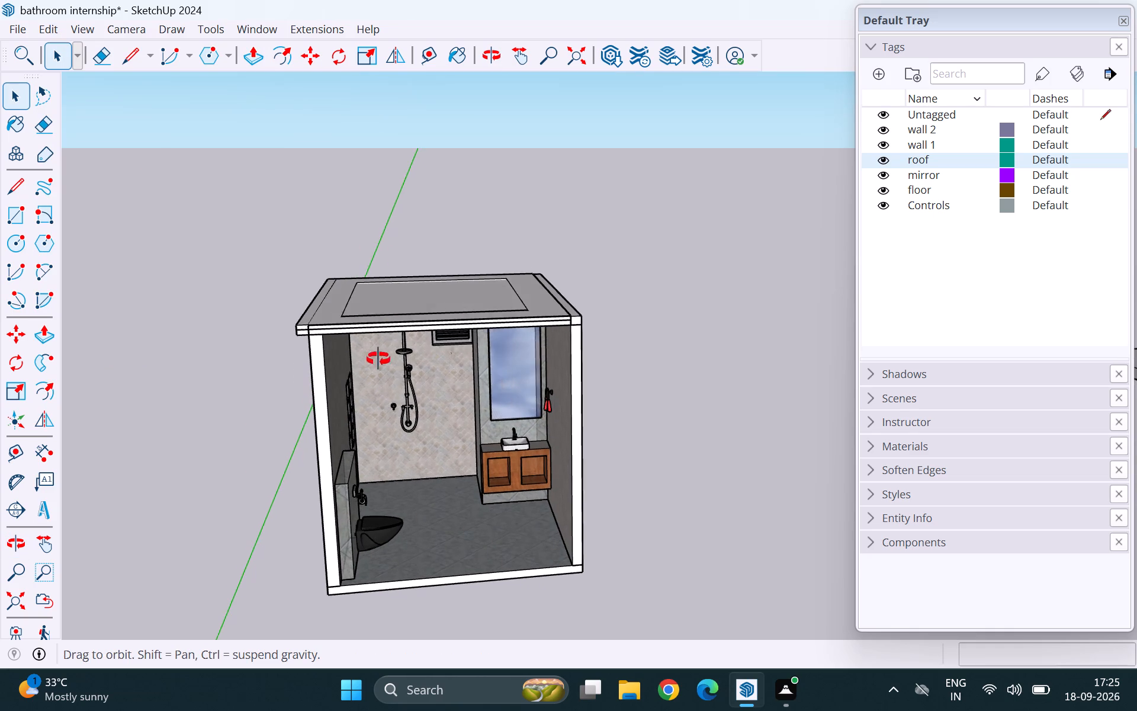
middle_click_drag(378, 359, 609, 355)
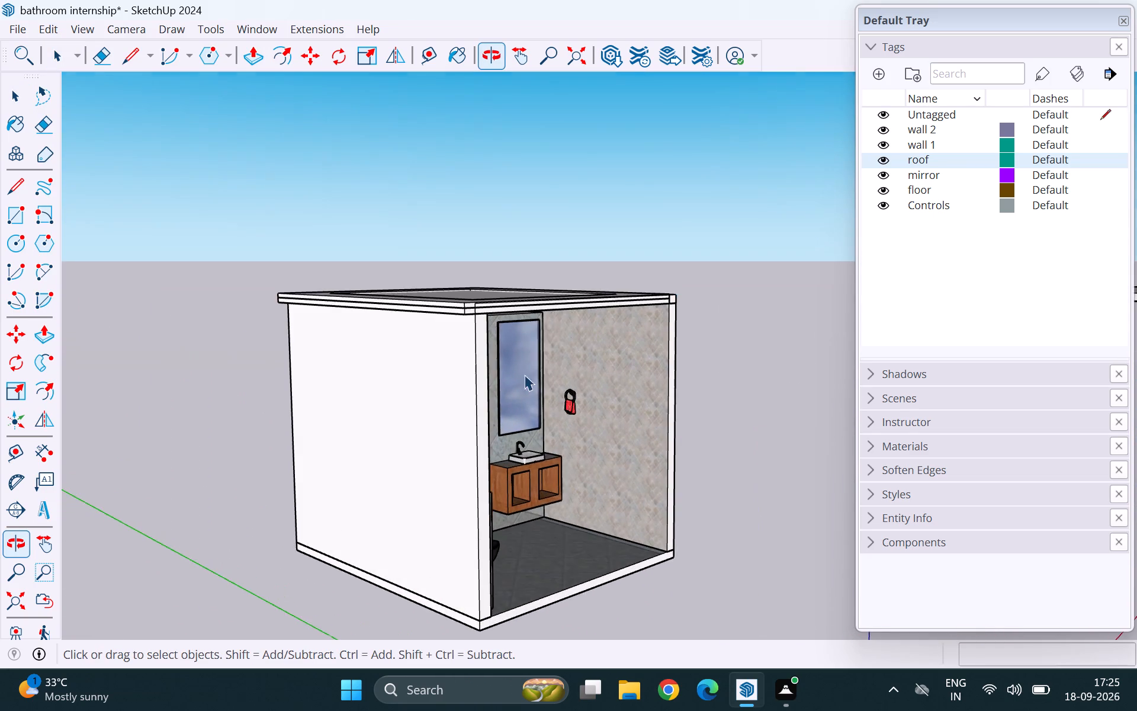
scroll(481, 332, "up", 8)
left_click(453, 293)
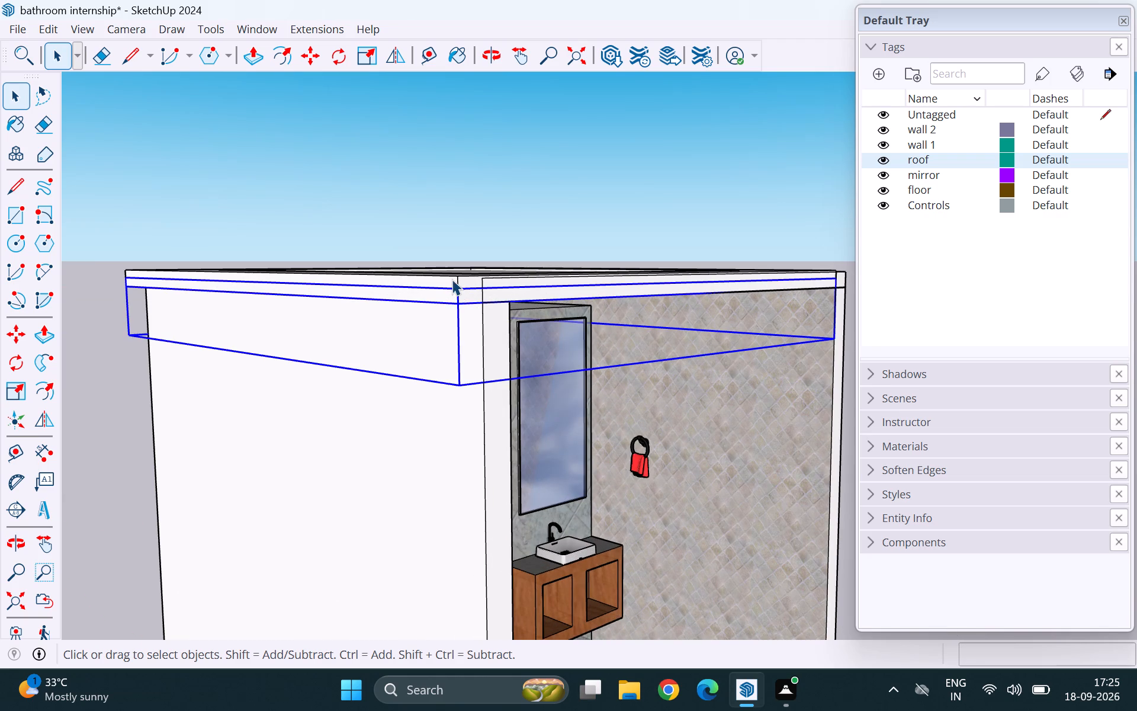
left_click(452, 279, "shift")
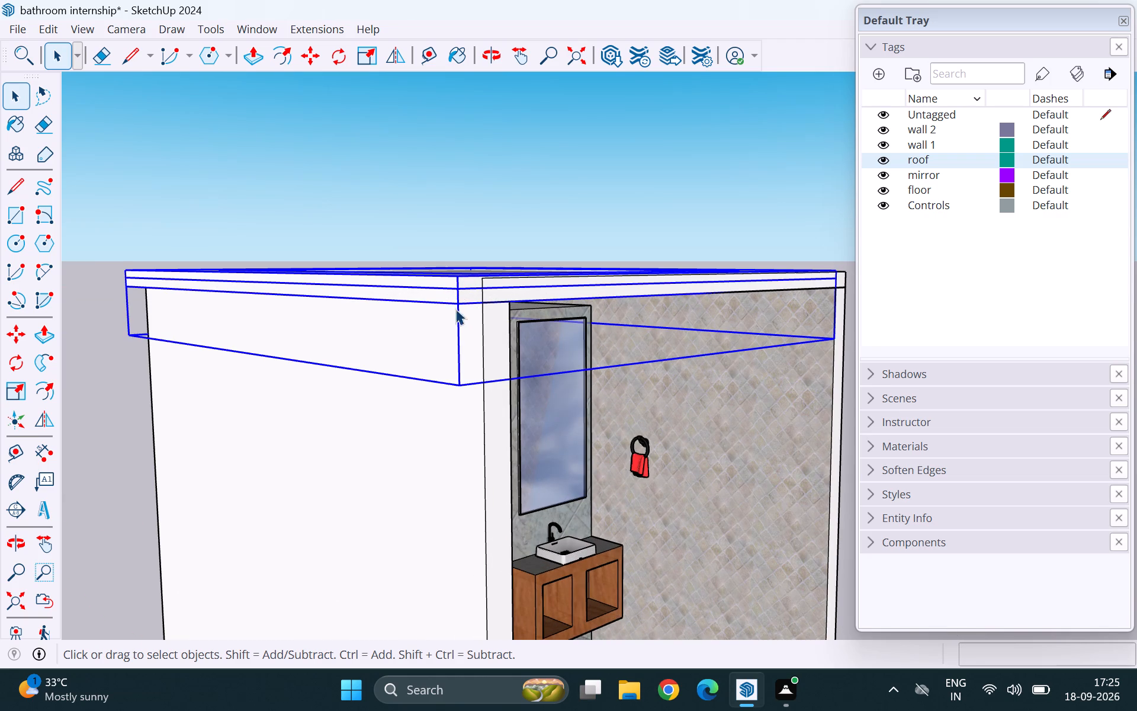
middle_click_drag(467, 299, 359, 463)
scroll(406, 397, "up", 1)
right_click(359, 434)
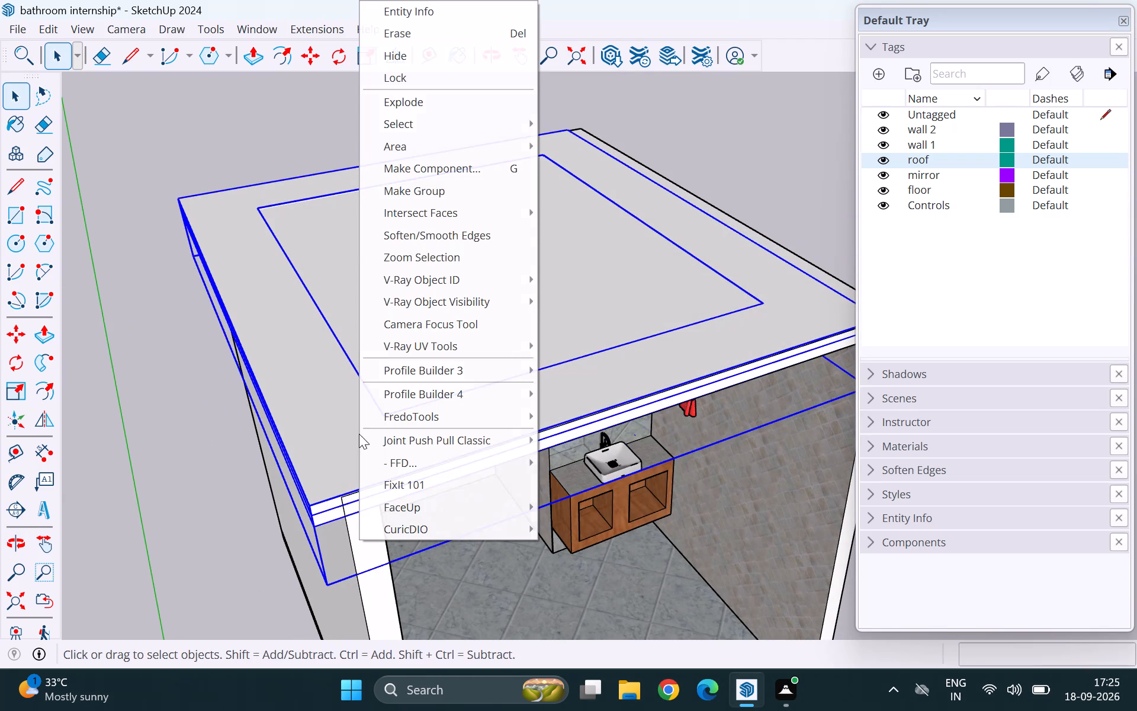
left_click(424, 187)
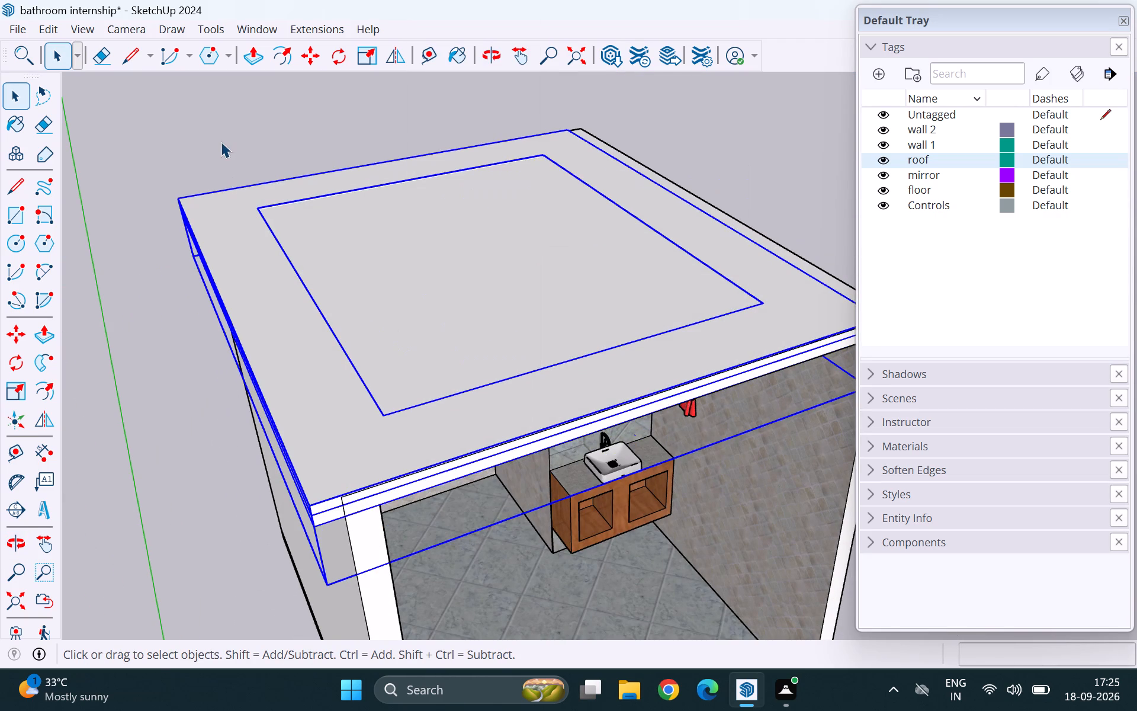
left_click(221, 142)
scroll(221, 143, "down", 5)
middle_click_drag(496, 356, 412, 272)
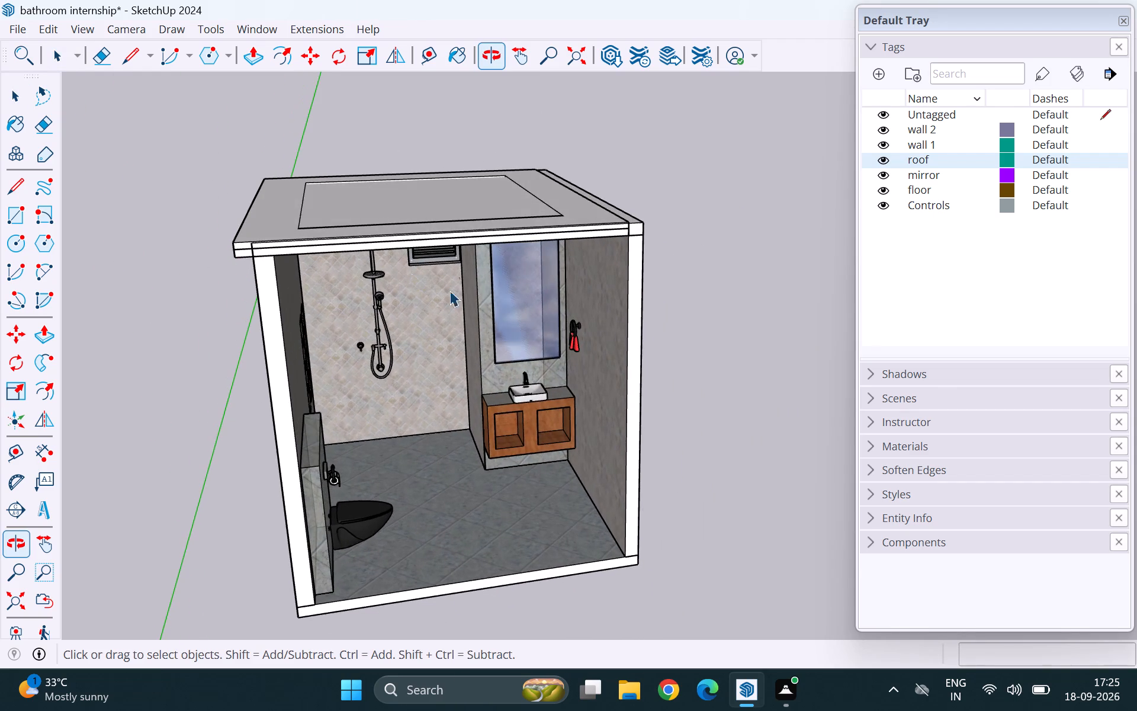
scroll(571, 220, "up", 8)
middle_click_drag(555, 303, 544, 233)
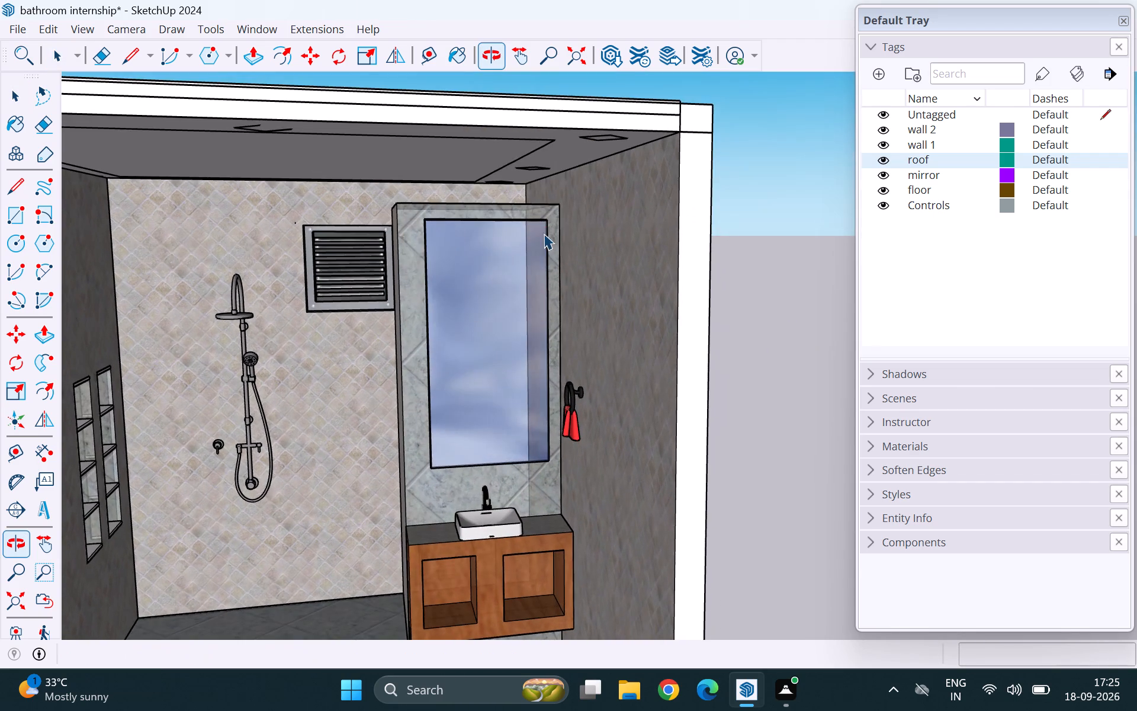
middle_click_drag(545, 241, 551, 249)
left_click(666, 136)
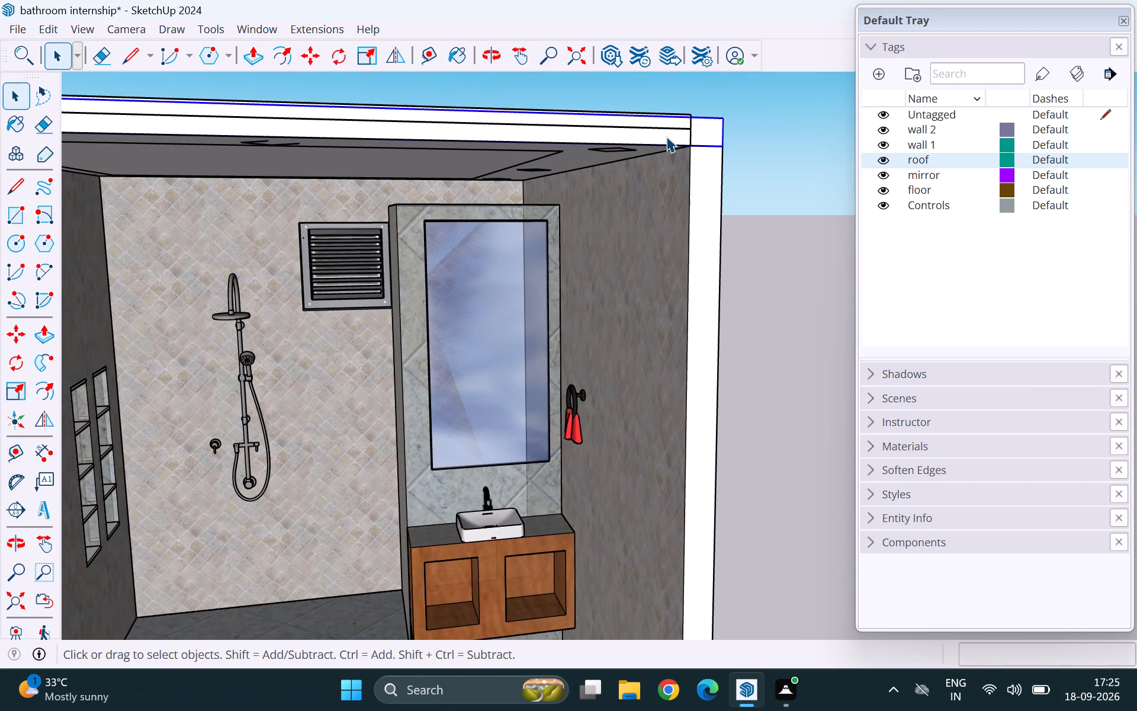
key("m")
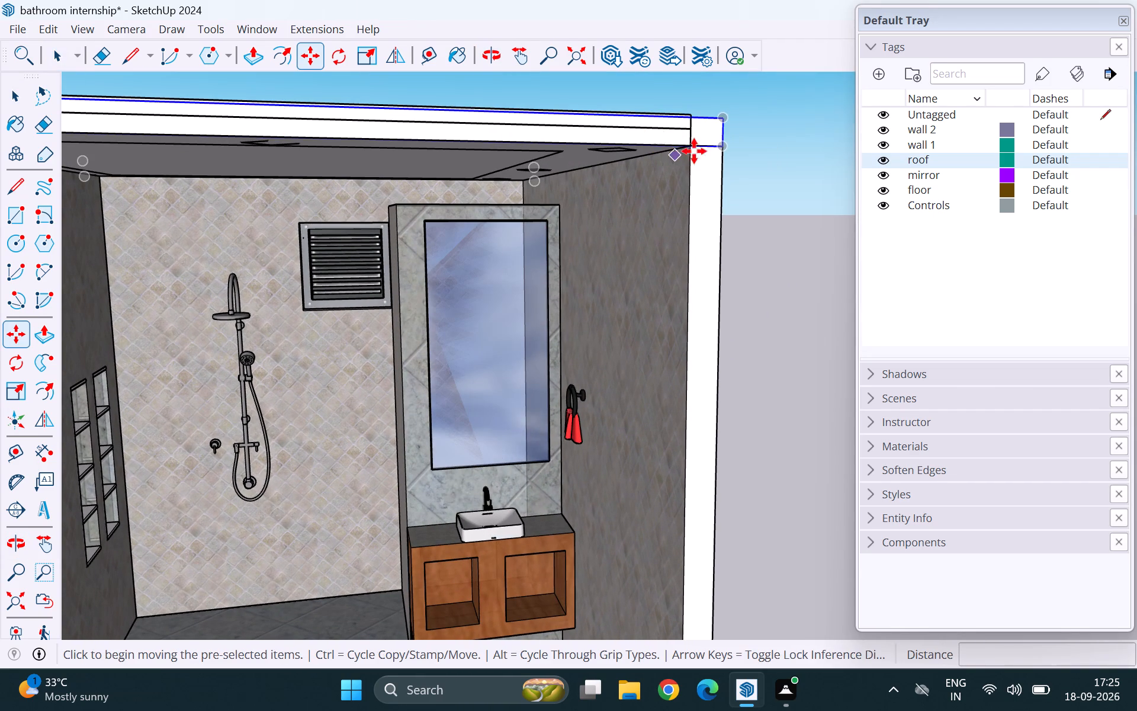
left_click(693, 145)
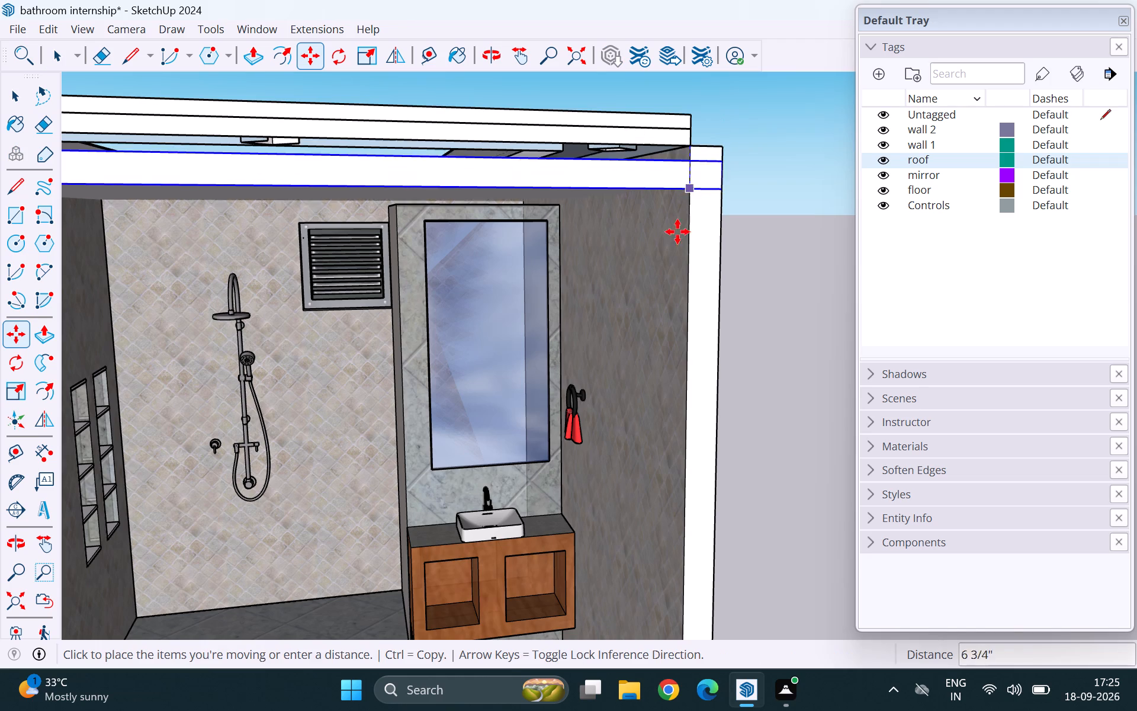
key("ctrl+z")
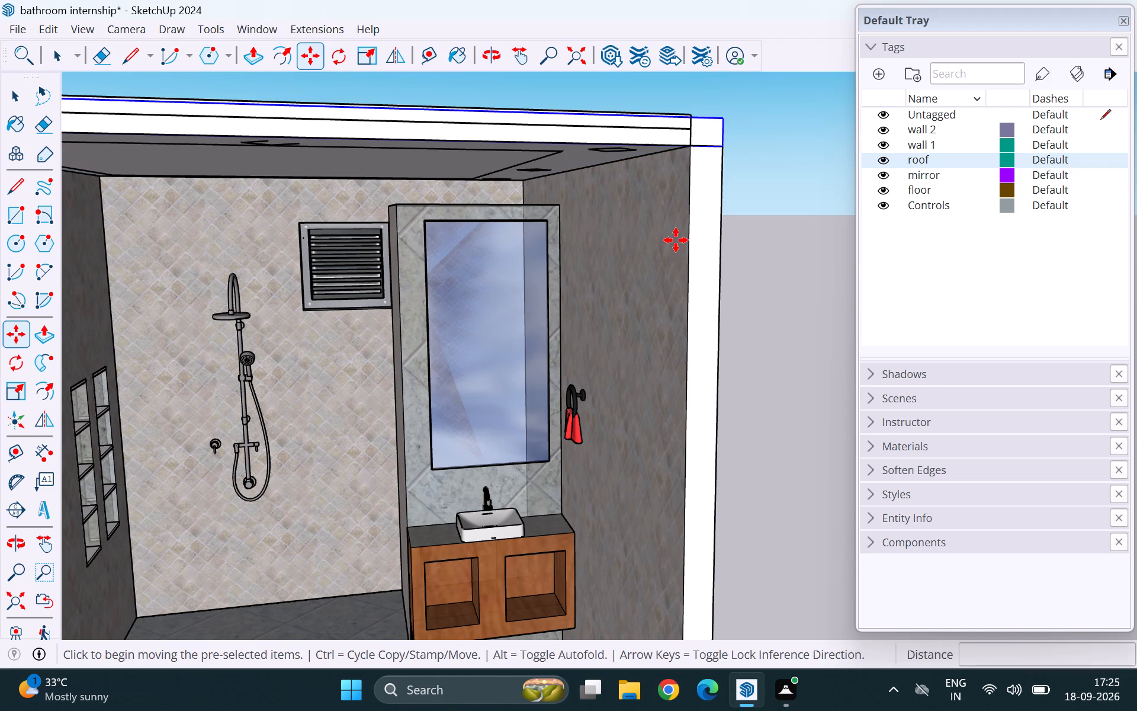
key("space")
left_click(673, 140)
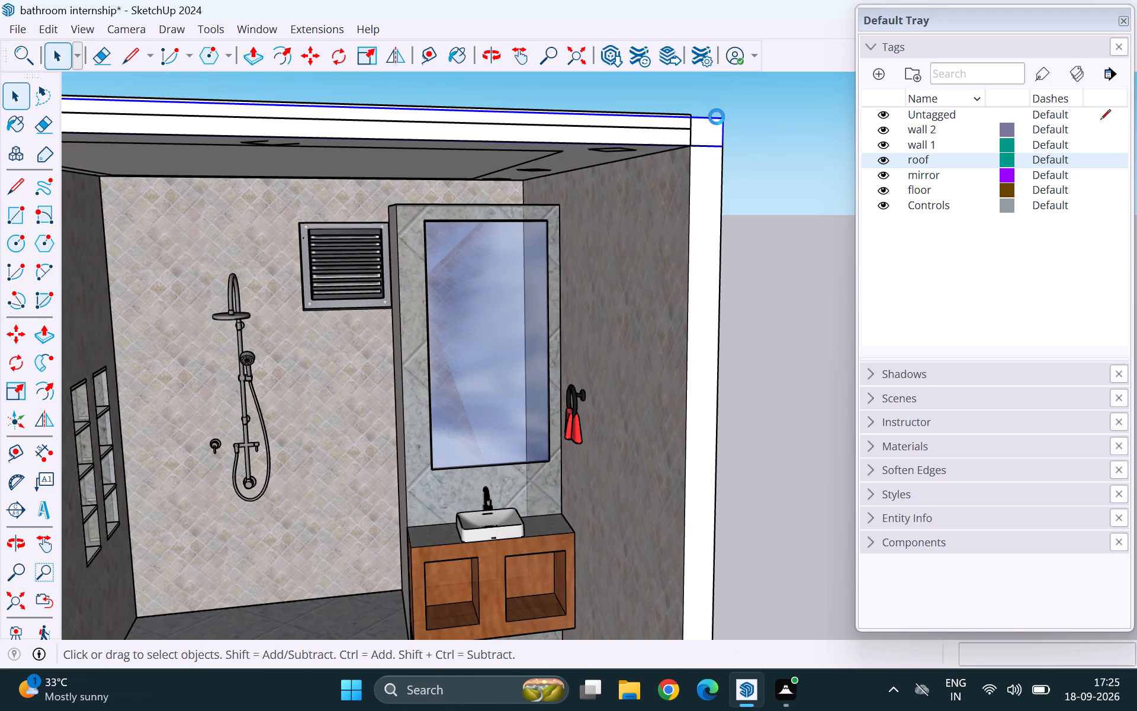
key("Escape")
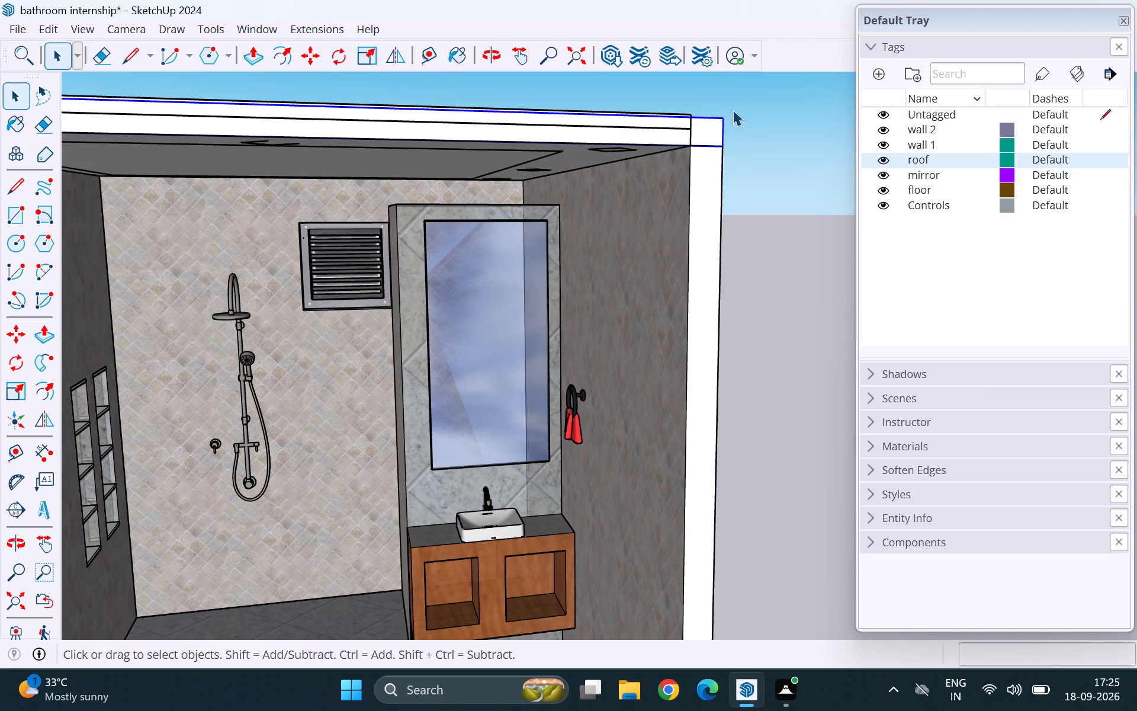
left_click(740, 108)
Move the flat roof slab straight down about 3' from its front corner, clear of the grouped ceiling panels.
left_click(643, 119)
key("m")
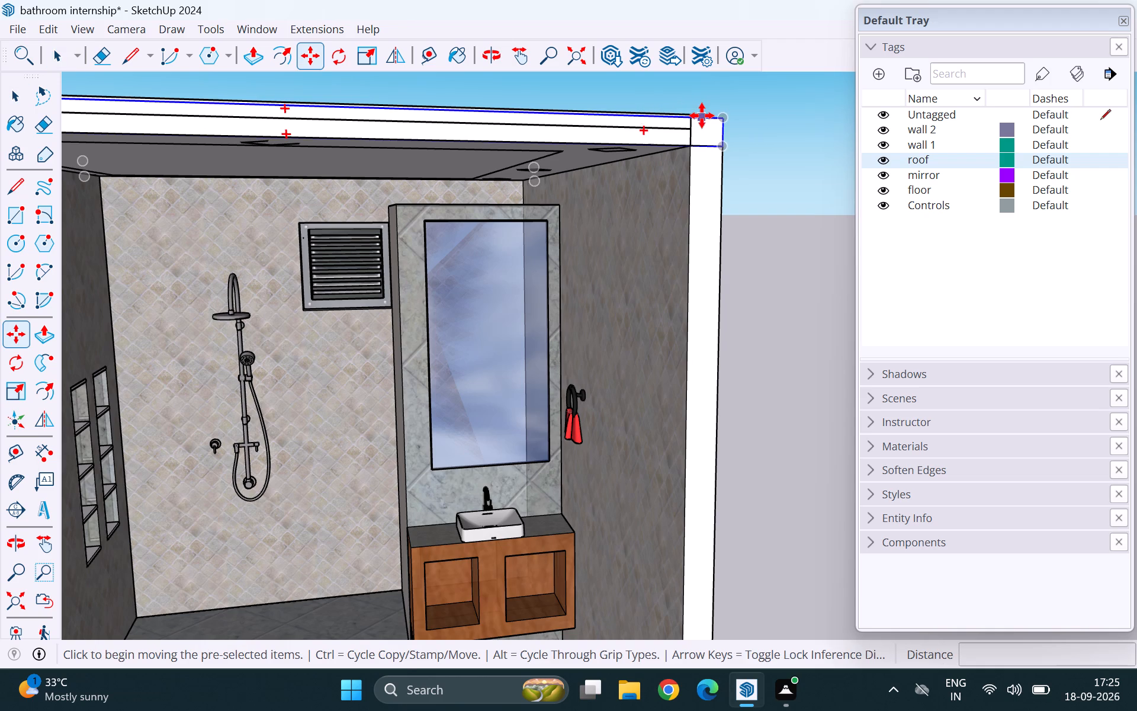
left_click(689, 116)
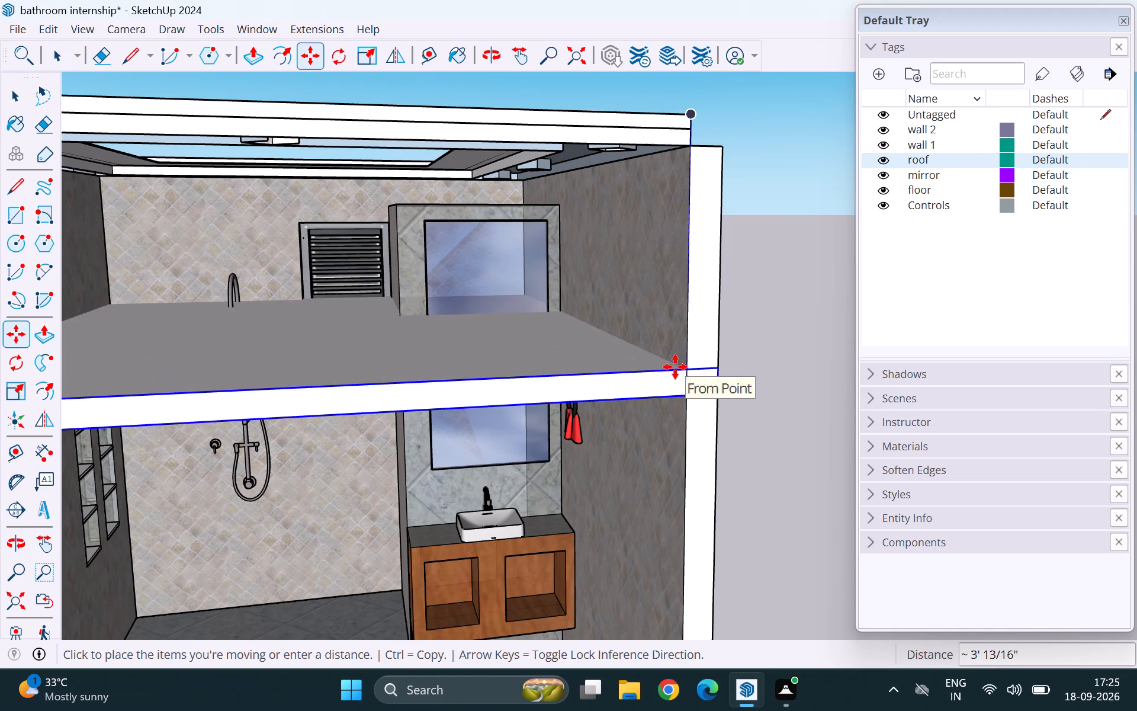
left_click(671, 364)
key("space")
left_click(770, 270)
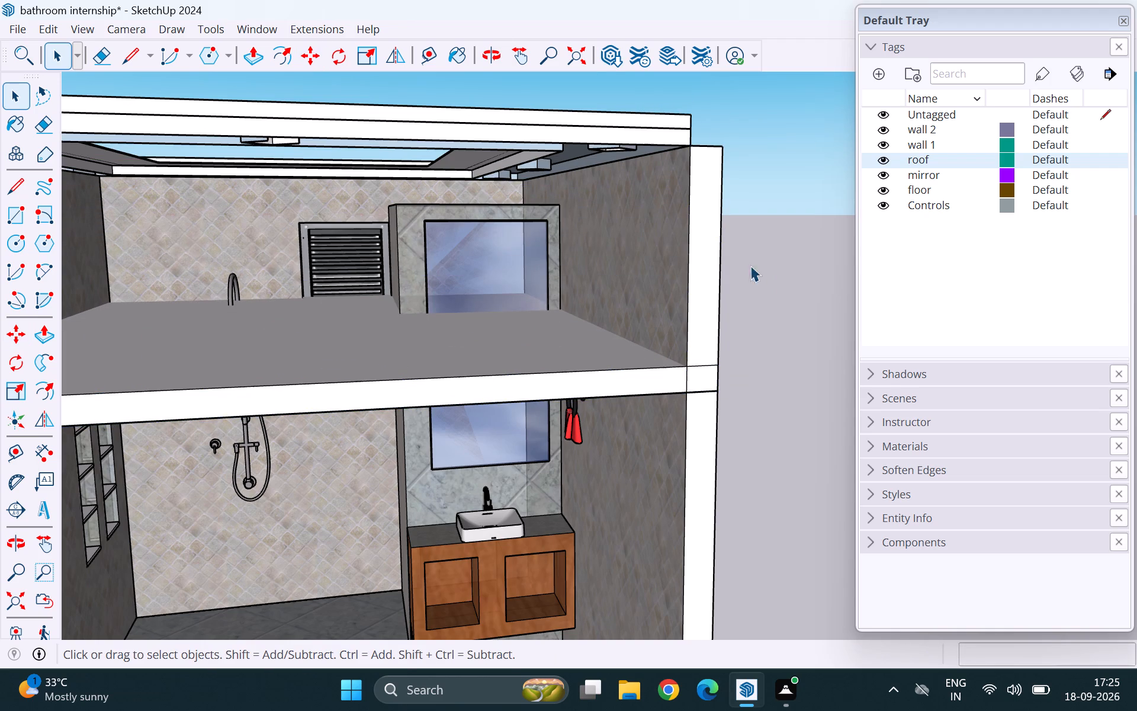
Move the grouped ceiling panels straight down along the inner front edge of the wall beside the mirror.
left_click(644, 138)
key("m")
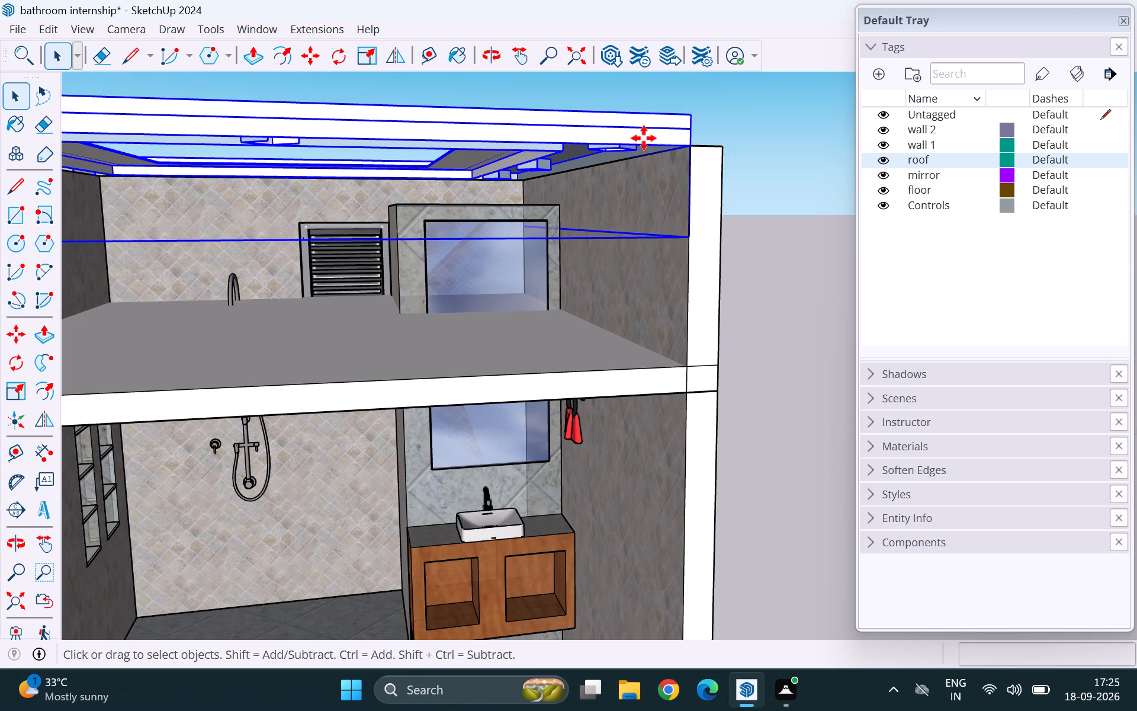
left_click(687, 145)
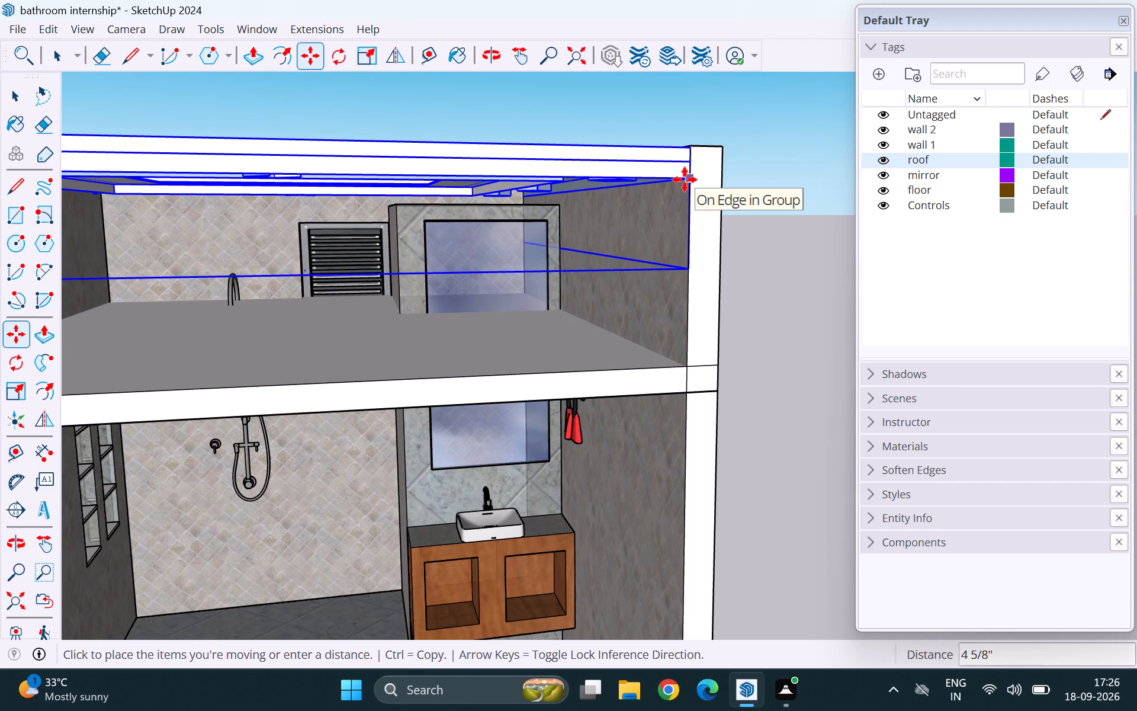
left_click(688, 198)
key("space")
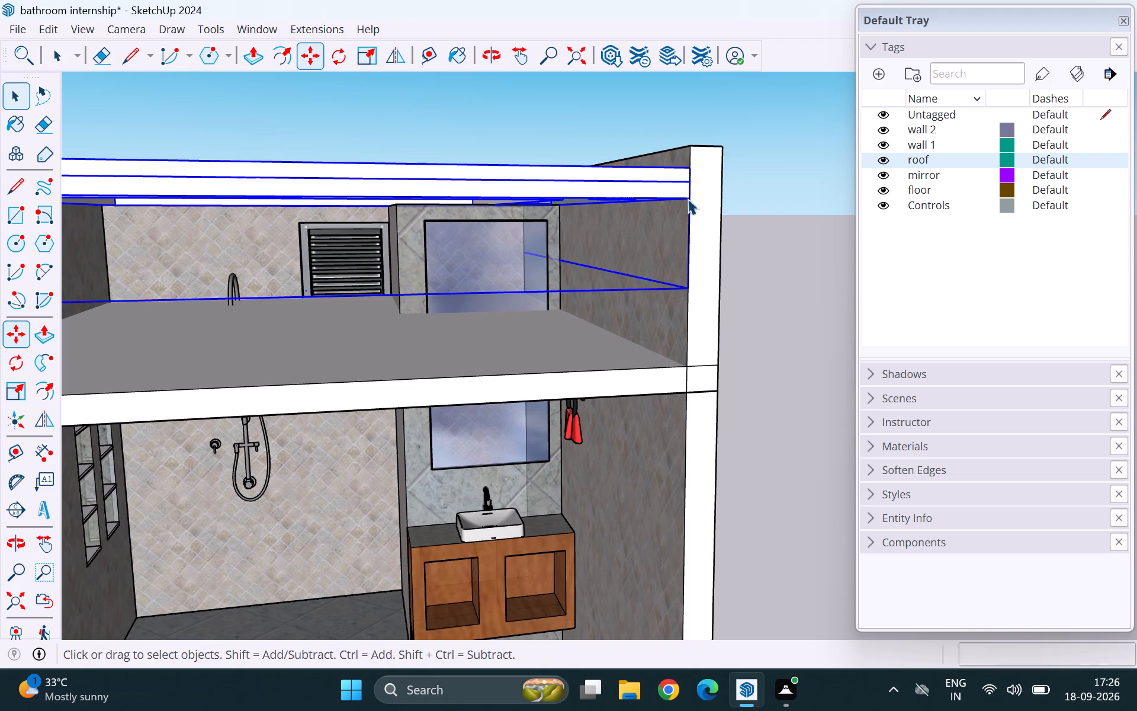
Move the flat roof slab straight up from its lower front corner onto the top corner of the wall beside the mirror.
left_click(659, 379)
key("m")
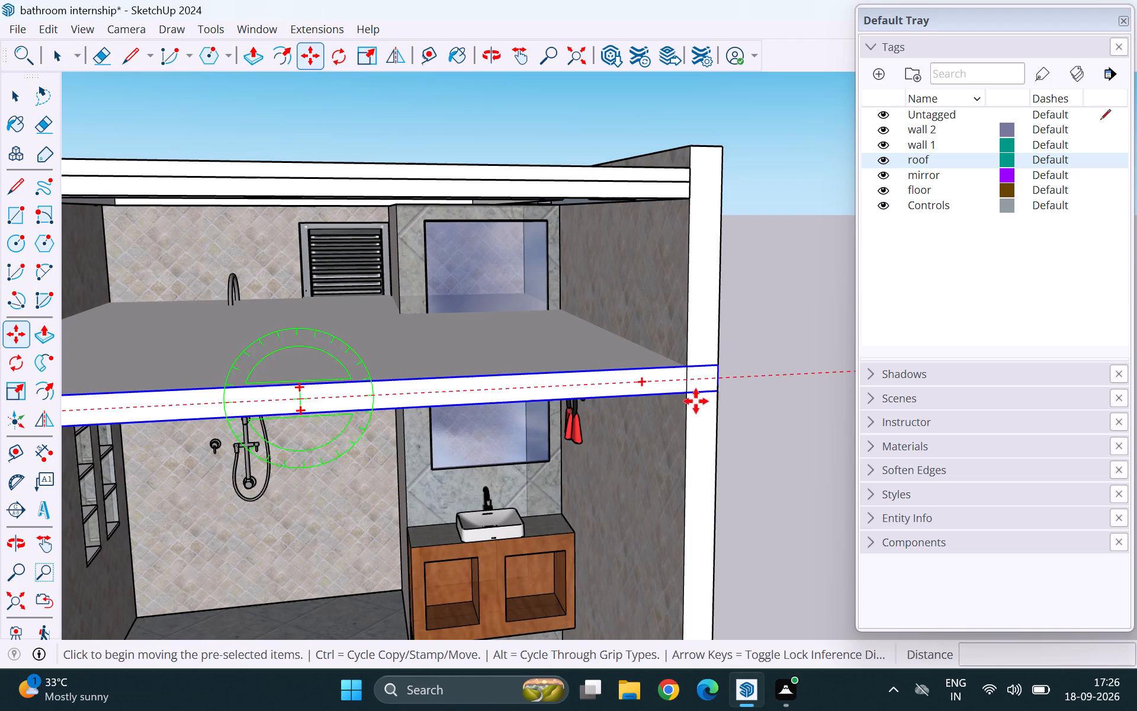
left_click(721, 395)
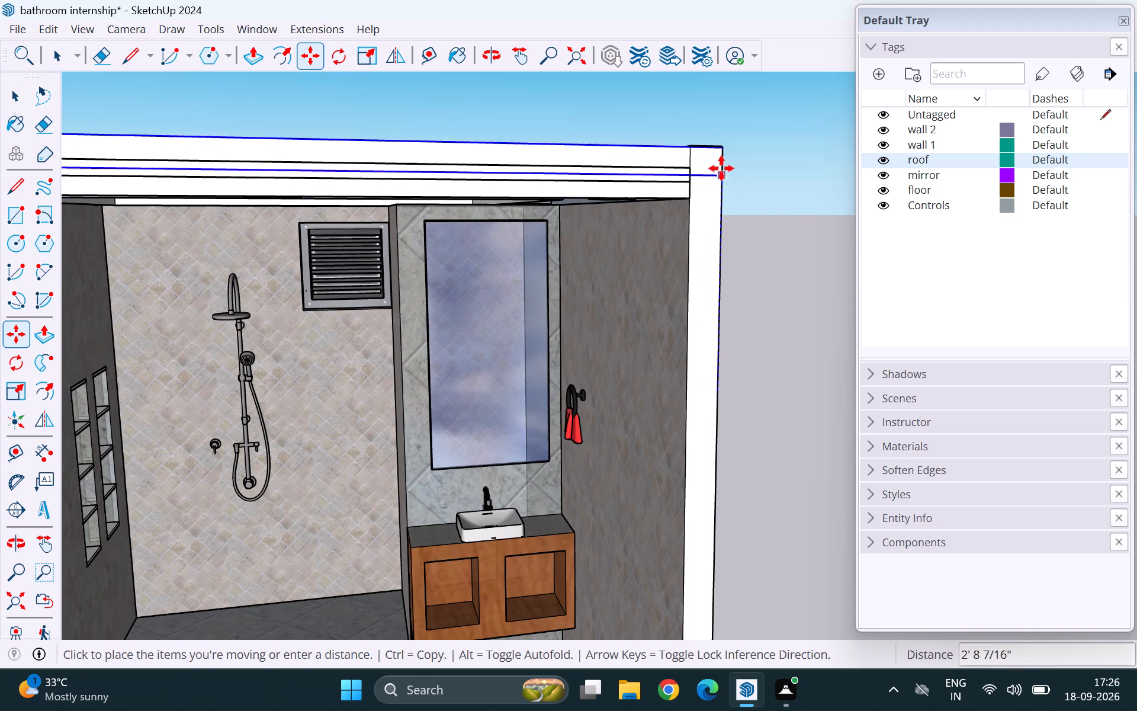
left_click(721, 150)
key("space")
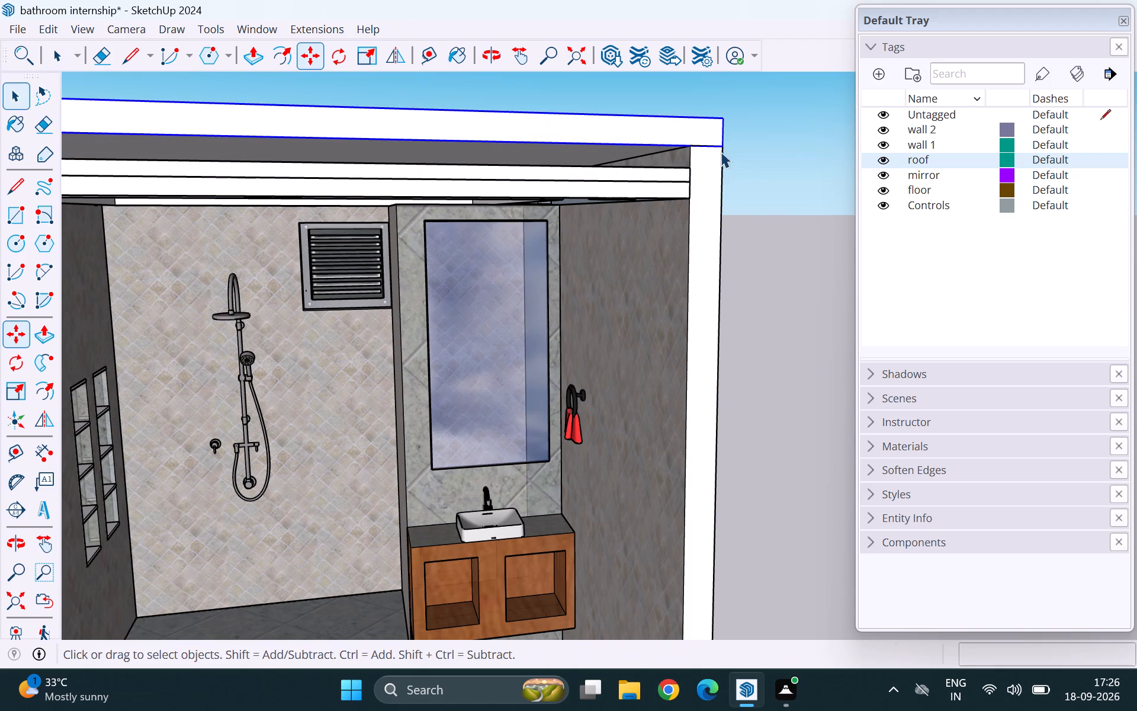
Move the grouped ceiling panels about 6" from their overhanging lower front corner onto the toilet-side wall's outer front edge, directly under the roof slab.
scroll(728, 237, "down", 7)
scroll(315, 222, "up", 3)
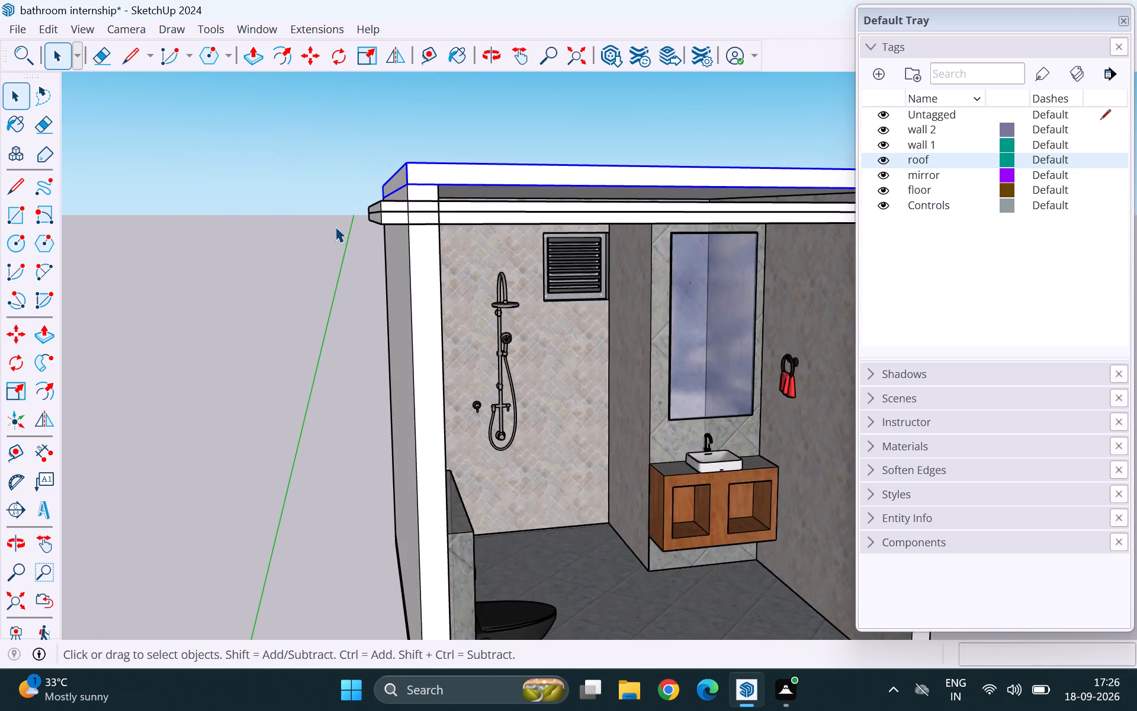
scroll(335, 226, "up", 2)
left_click(336, 226)
scroll(335, 228, "down", 3)
scroll(335, 268, "up", 1)
middle_click_drag(335, 268, 442, 361)
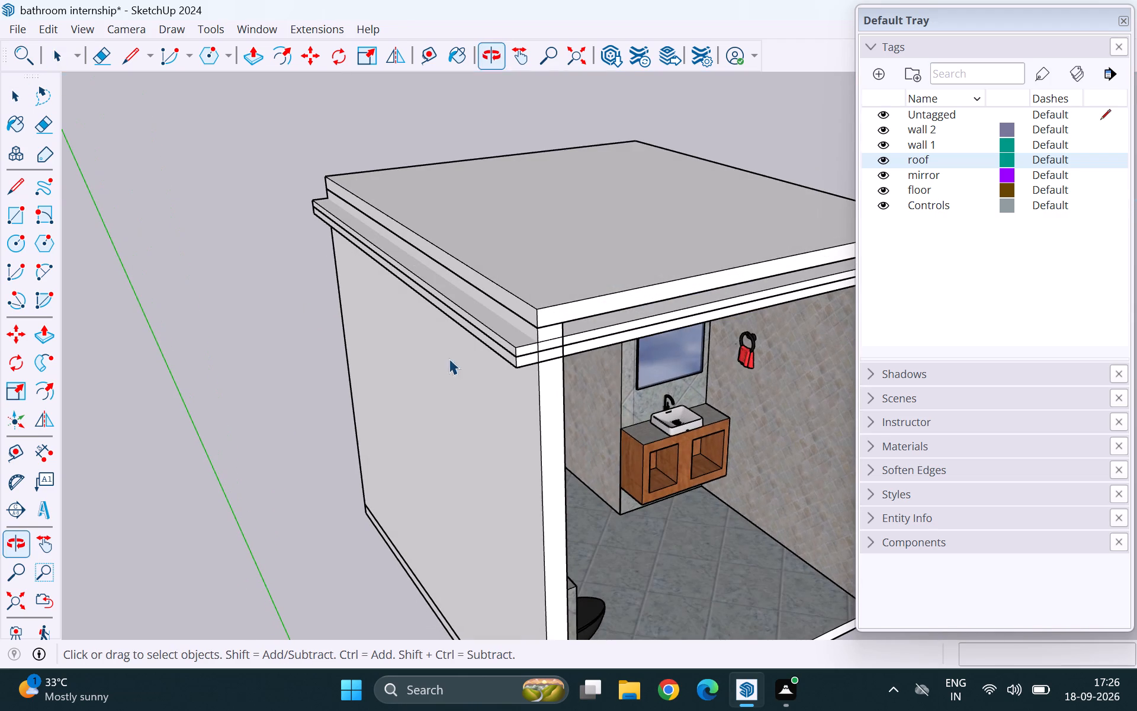
left_click(501, 338)
scroll(509, 363, "up", 12)
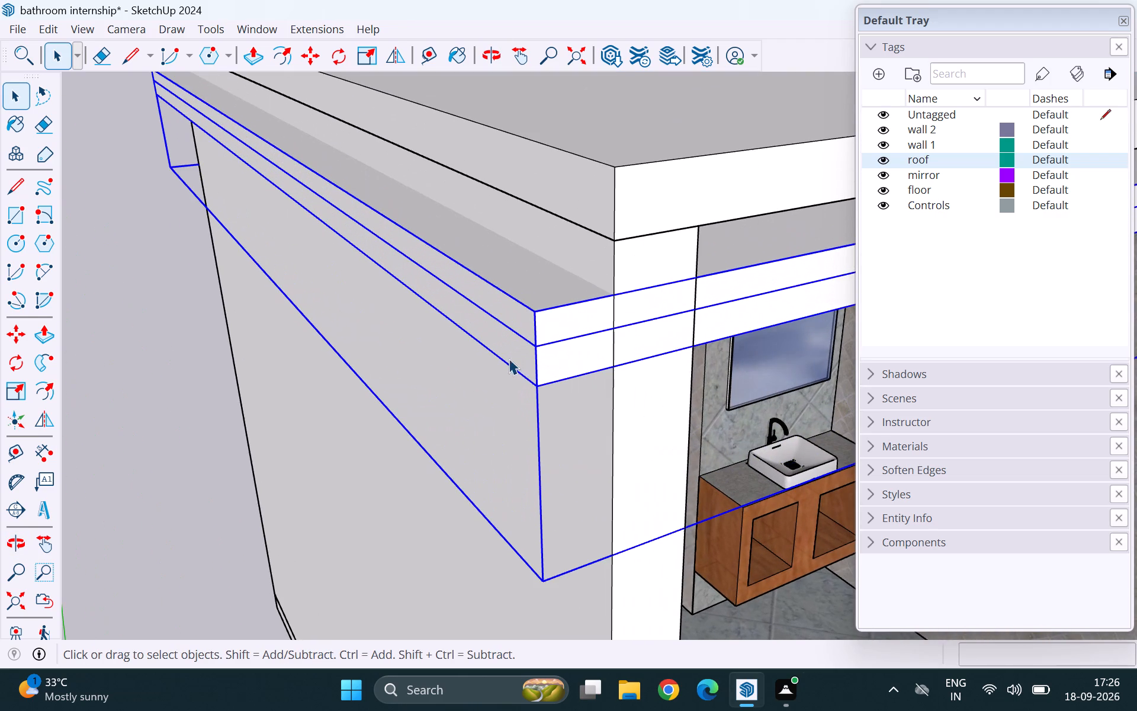
key("m")
left_click(531, 389)
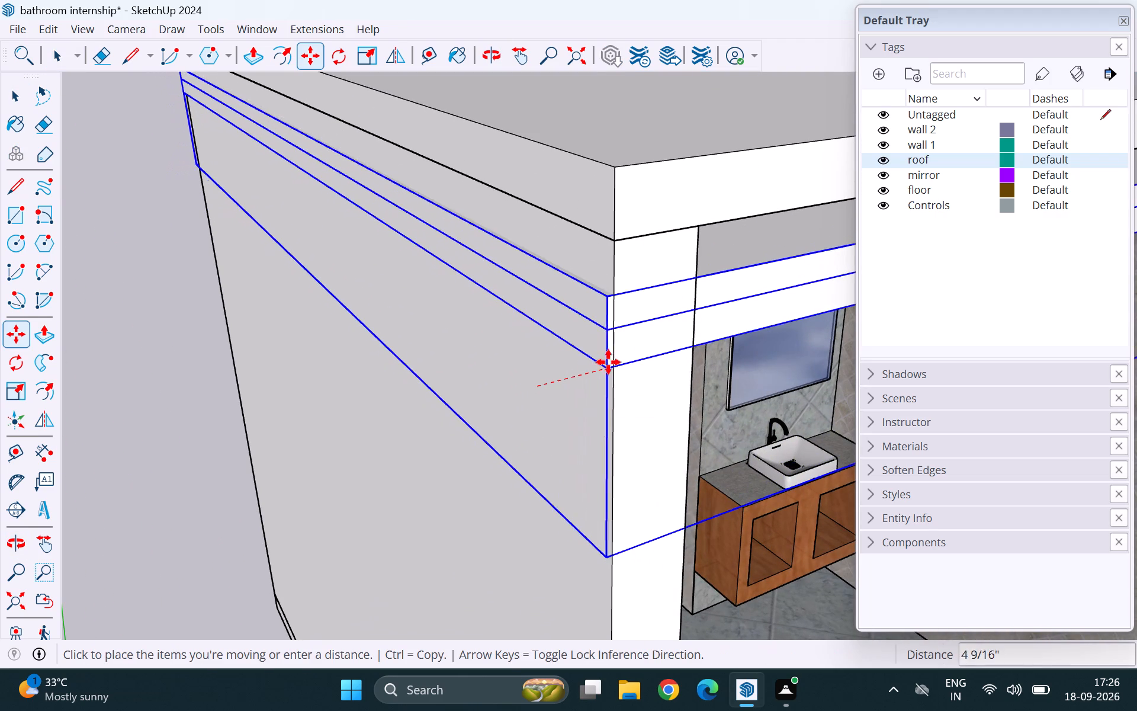
left_click(615, 318)
key("space")
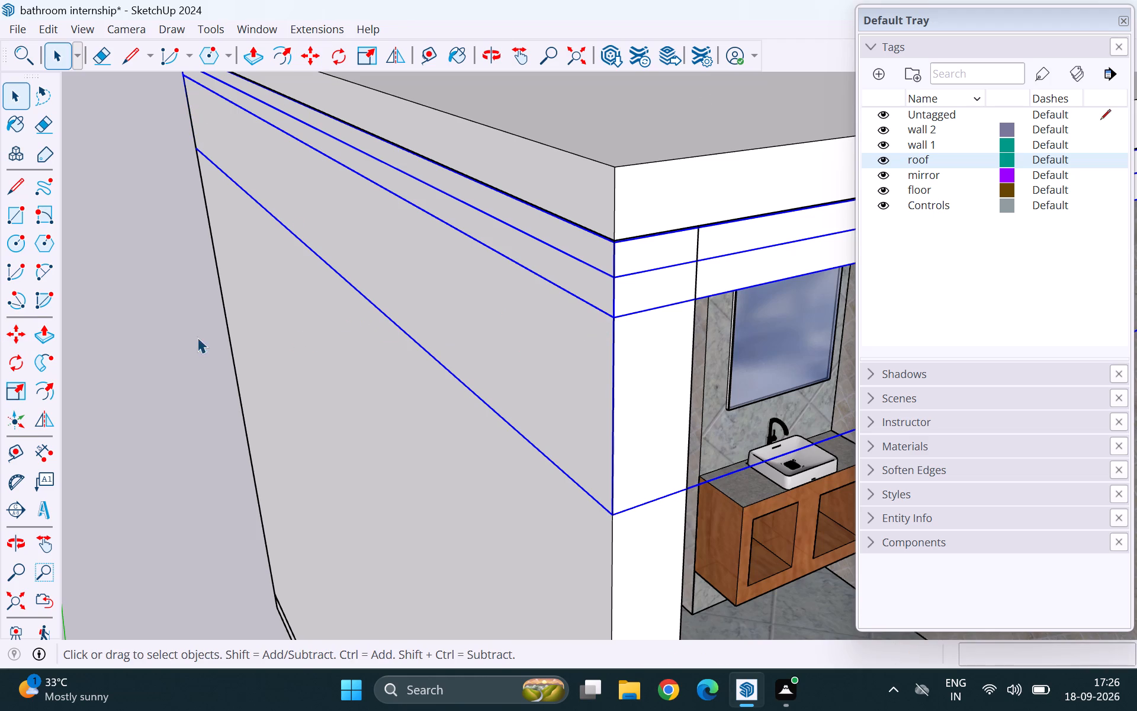
left_click(176, 337)
Examine the fitted ceiling from below and from the open front of the bathroom box.
scroll(159, 358, "down", 11)
scroll(526, 403, "up", 1)
middle_click_drag(526, 403, 439, 214)
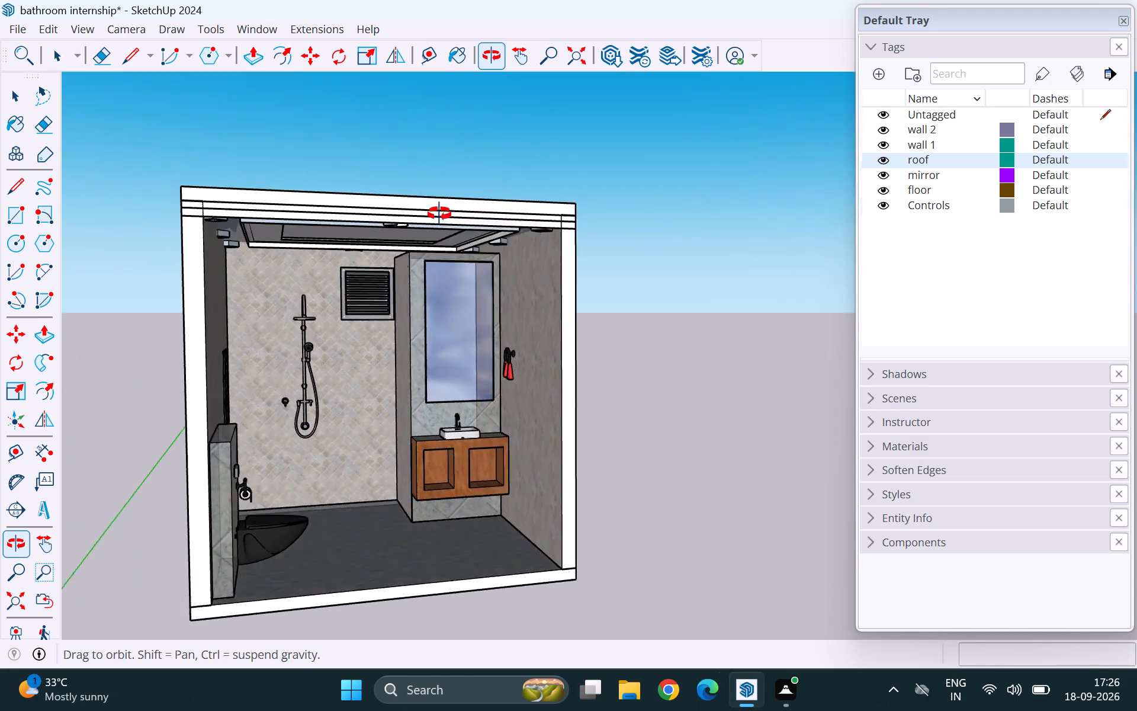
middle_click_drag(439, 214, 489, 56)
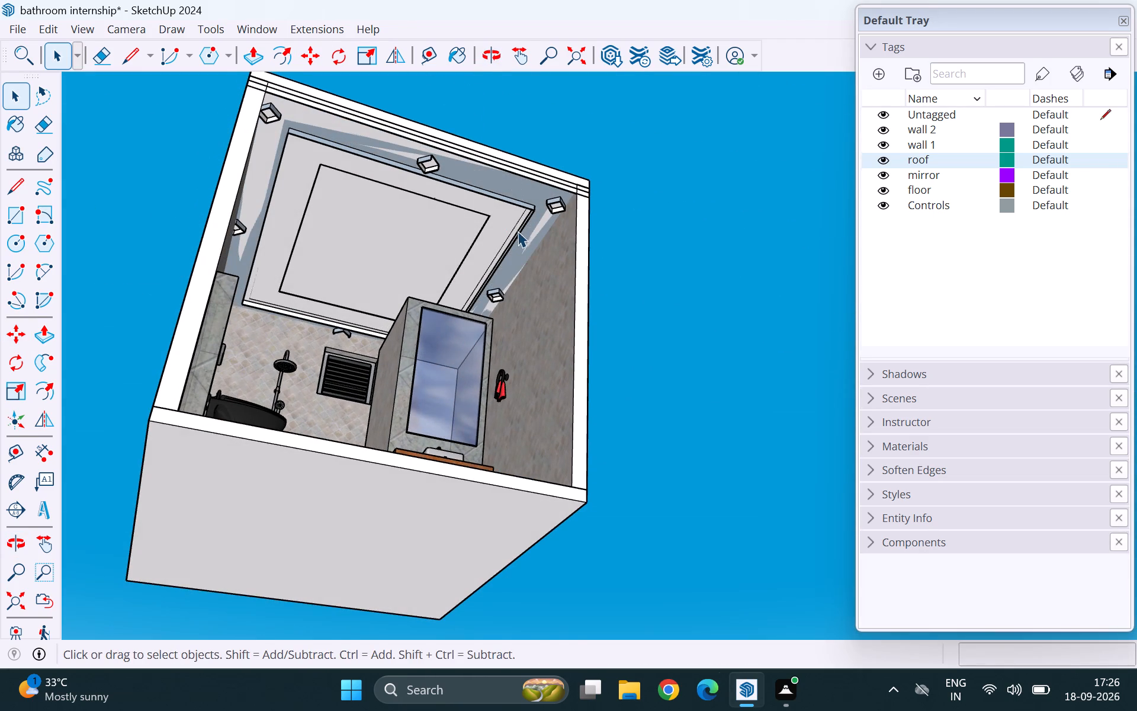
middle_click_drag(518, 231, 494, 124)
scroll(518, 231, "up", 1)
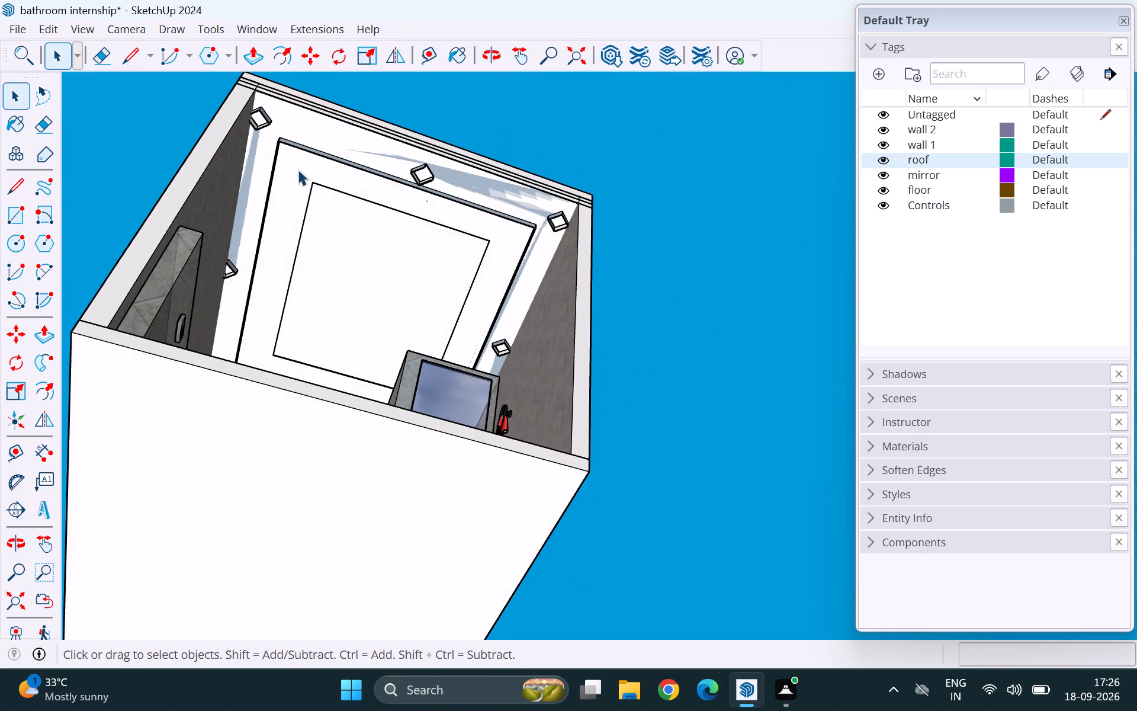
scroll(346, 232, "down", 2)
middle_click_drag(481, 204, 421, 428)
scroll(447, 306, "up", 1)
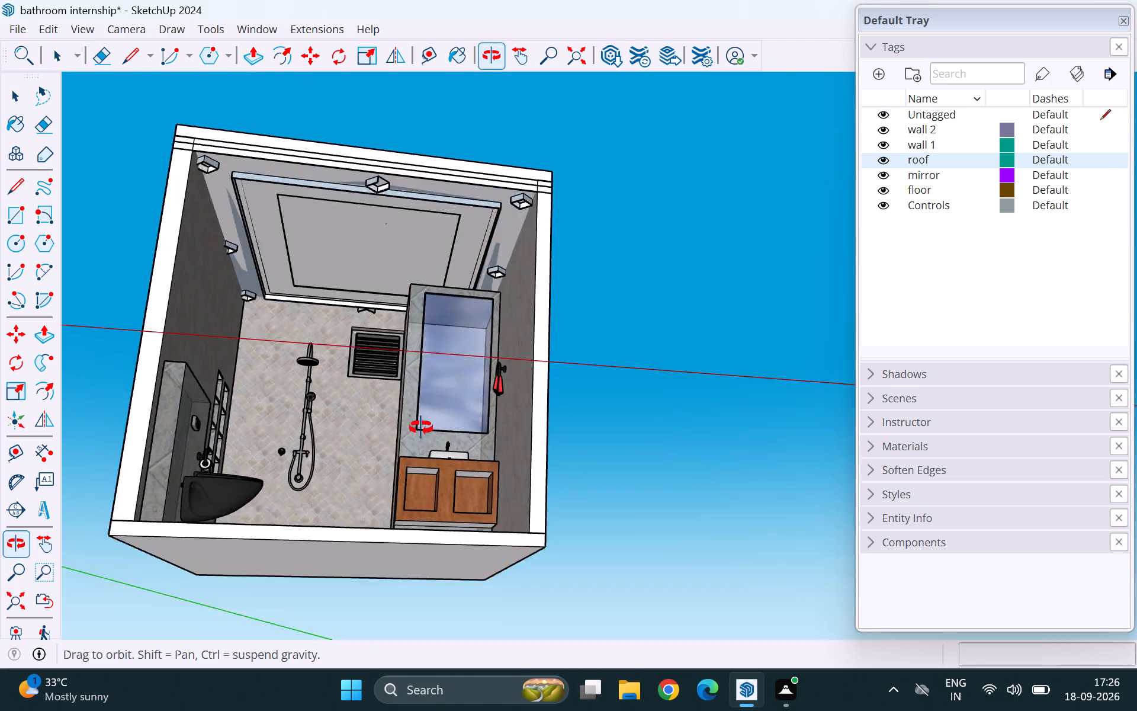
middle_click_drag(421, 428, 474, 174)
scroll(446, 193, "down", 4)
middle_click_drag(449, 225, 313, 607)
scroll(449, 225, "up", 1)
scroll(403, 352, "down", 3)
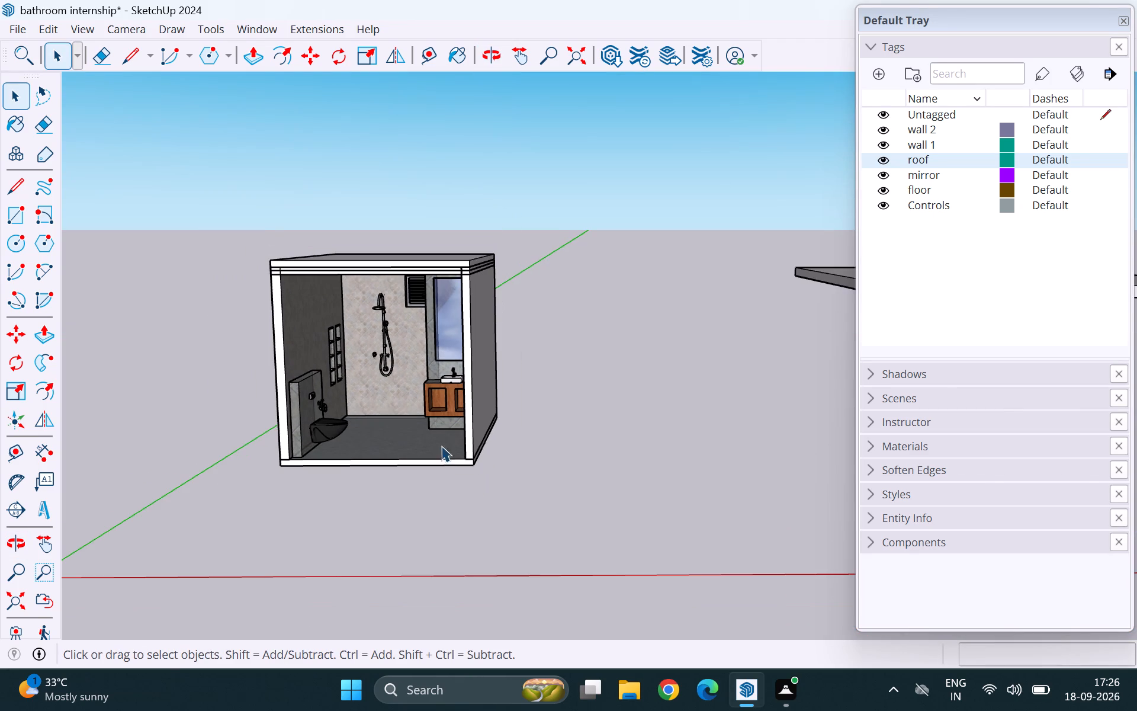
Inspect the bathroom box from both sides and the front, including its roof edges, interior fixtures and floor.
middle_click_drag(371, 416, 810, 455)
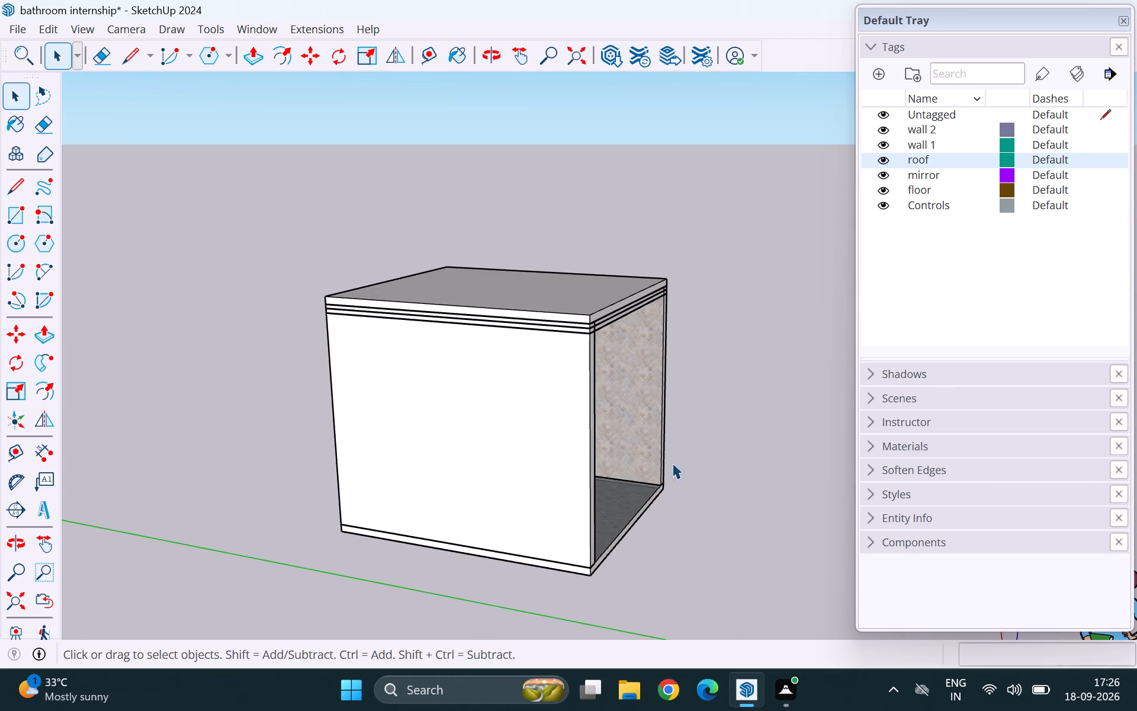
scroll(760, 491, "up", 1)
middle_click_drag(760, 491, 291, 481)
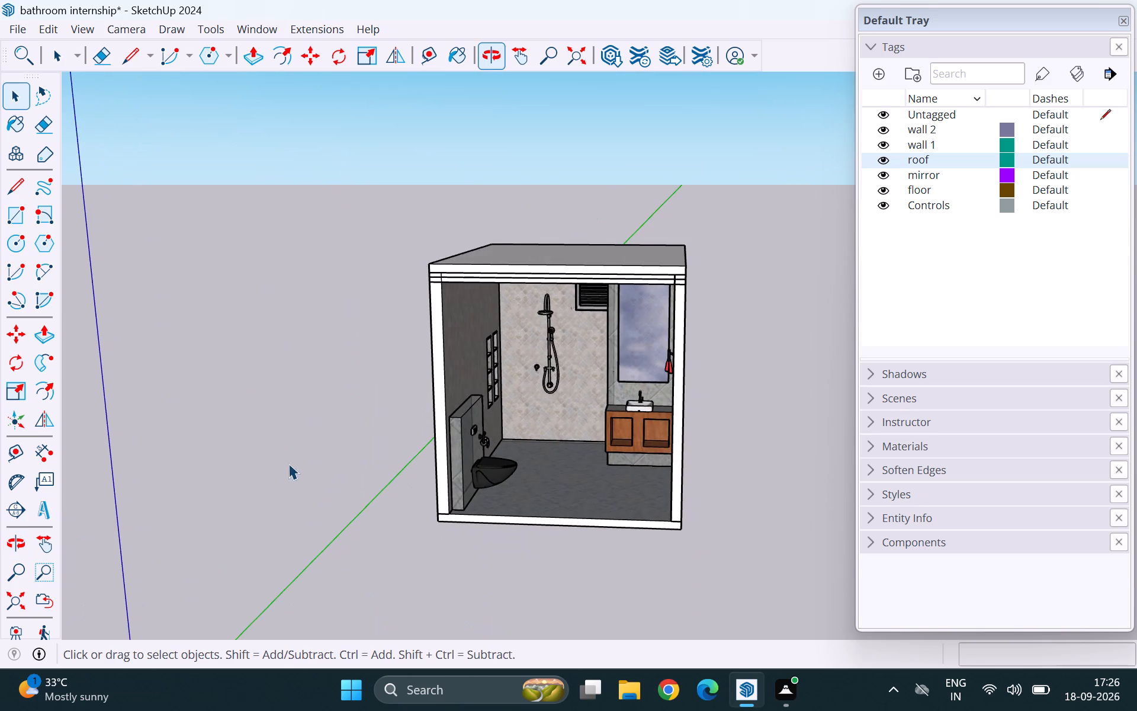
scroll(240, 393, "down", 4)
scroll(348, 447, "up", 1)
middle_click_drag(348, 447, 459, 443)
scroll(649, 392, "up", 11)
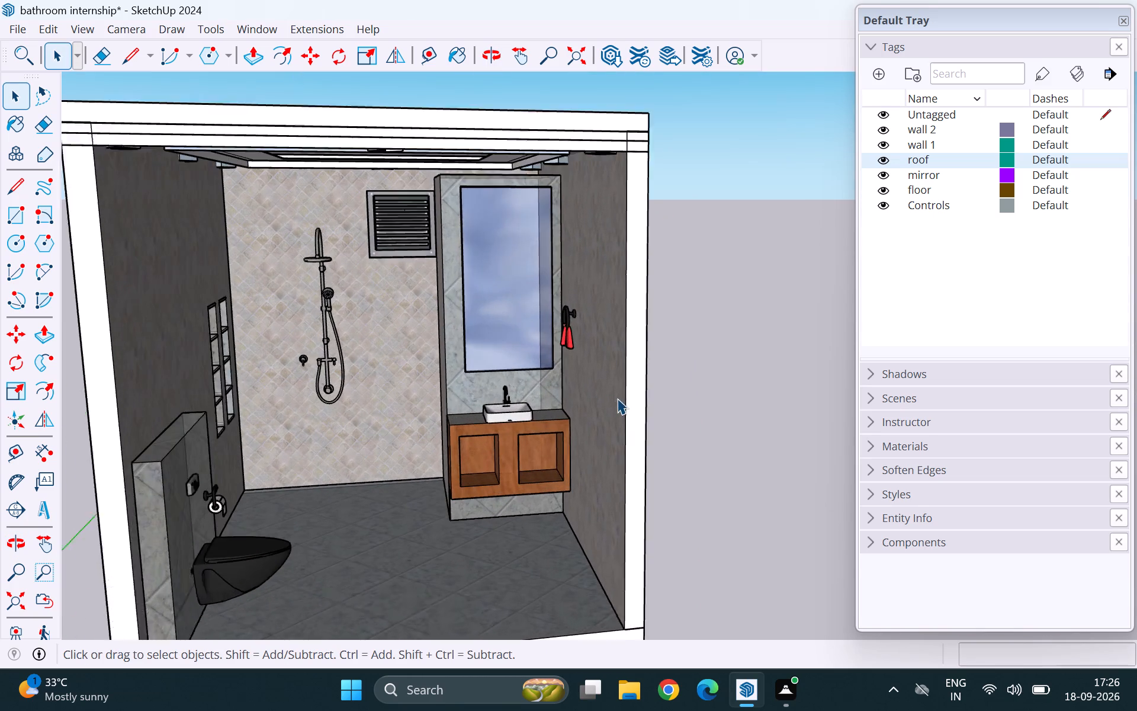
scroll(433, 379, "down", 4)
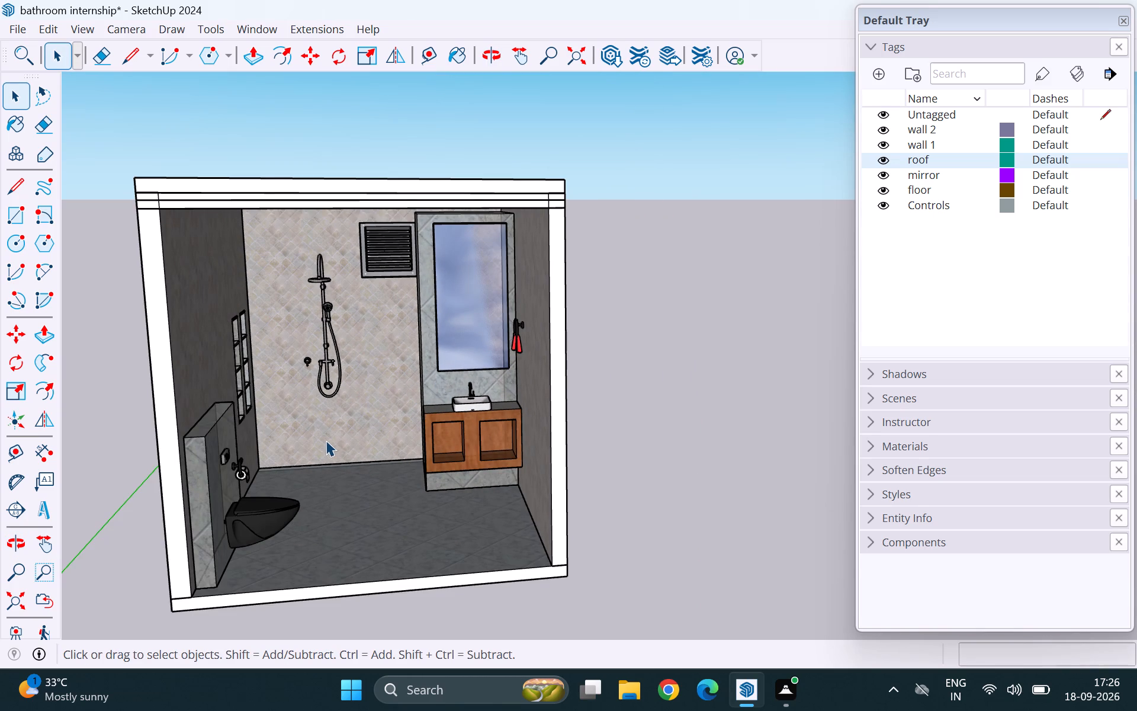
scroll(338, 438, "down", 6)
middle_click_drag(269, 524, 583, 594)
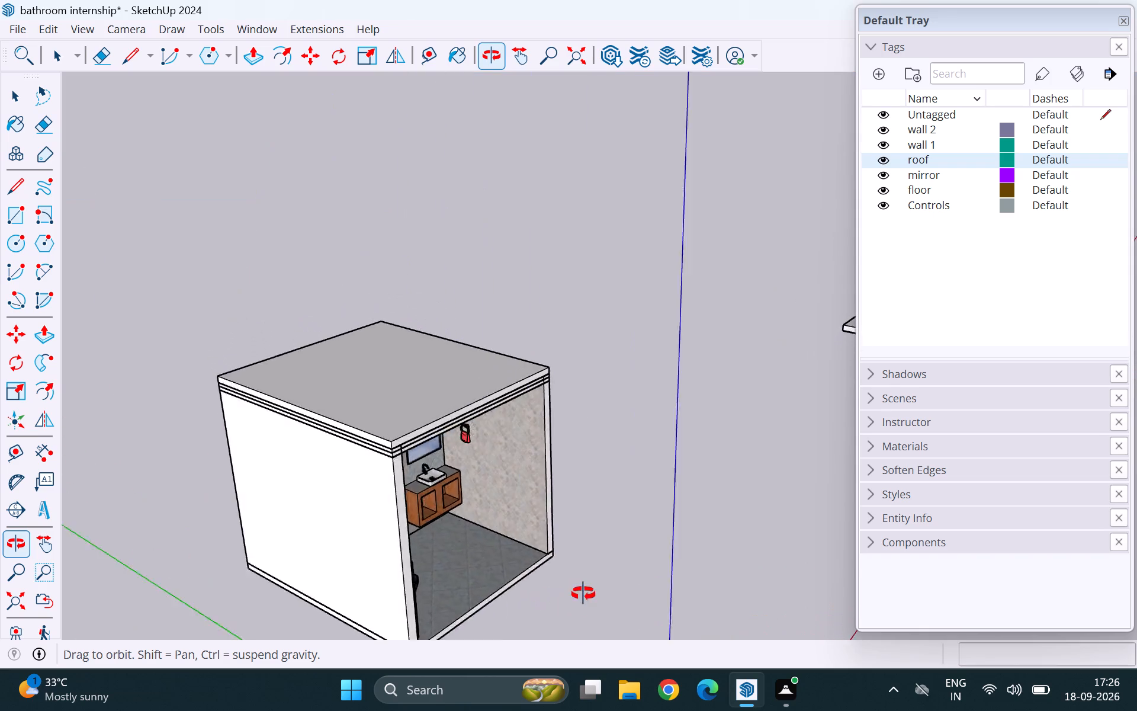
middle_click_drag(583, 594, 687, 574)
middle_click_drag(480, 453, 425, 443)
scroll(893, 508, "up", 1)
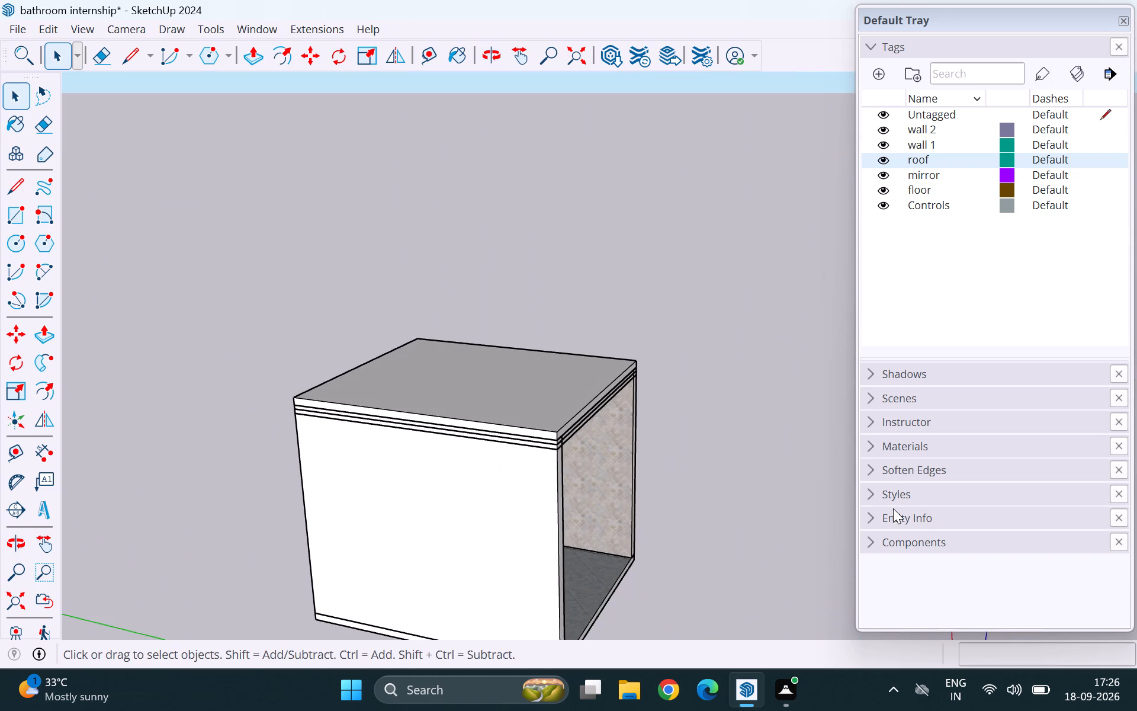
middle_click_drag(673, 499, 289, 476)
scroll(284, 424, "down", 4)
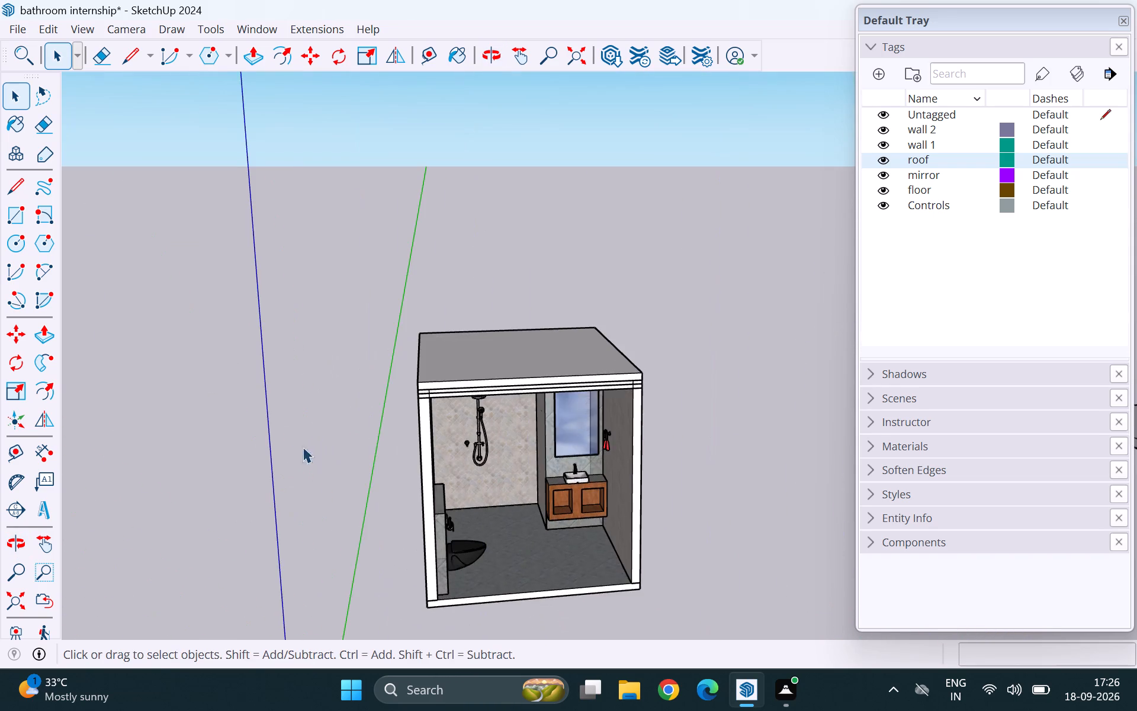
middle_click_drag(405, 488, 429, 608)
scroll(470, 593, "up", 11)
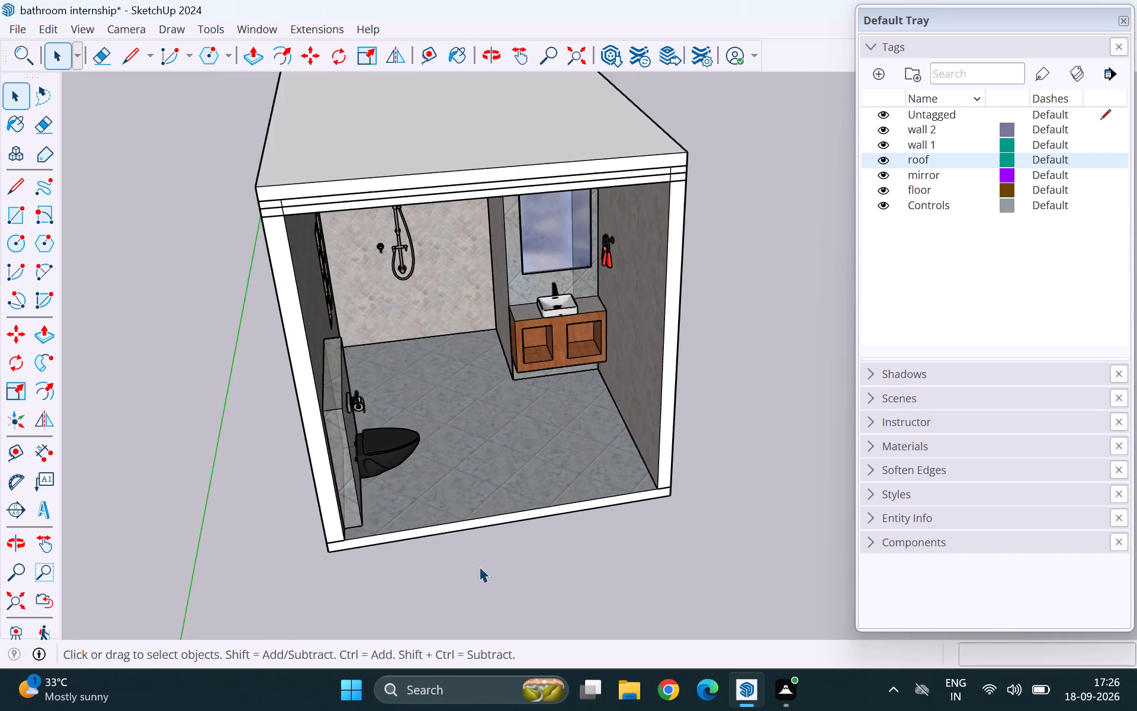
scroll(479, 566, "up", 4)
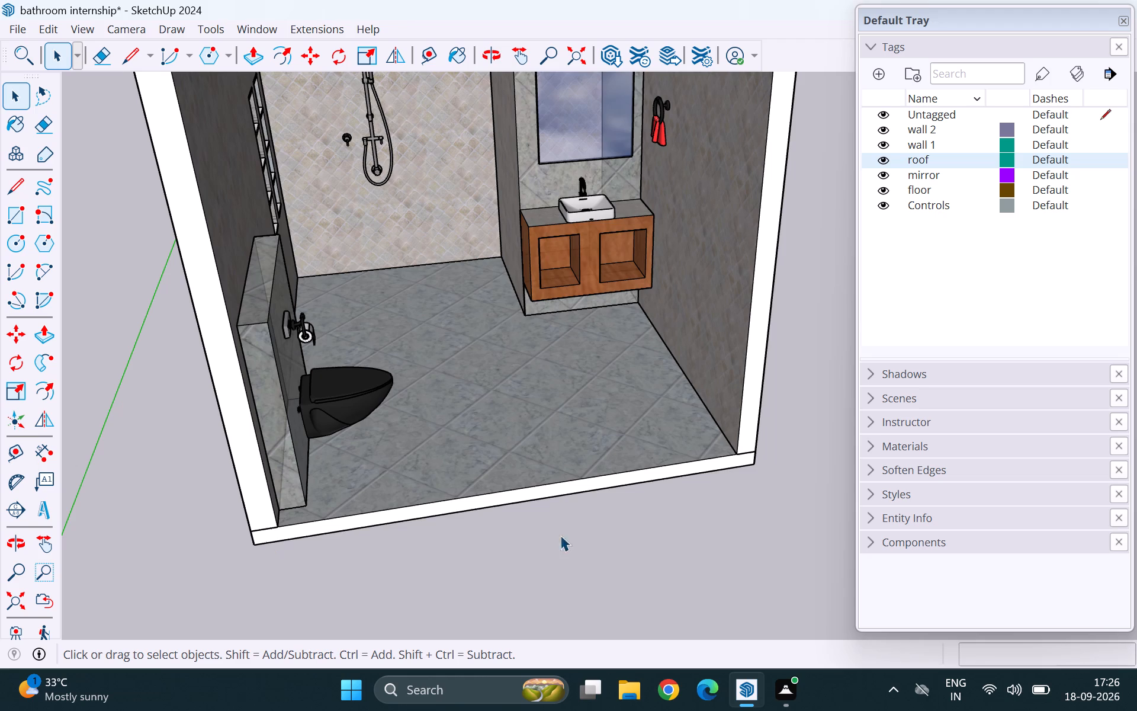
middle_click_drag(672, 517, 262, 507)
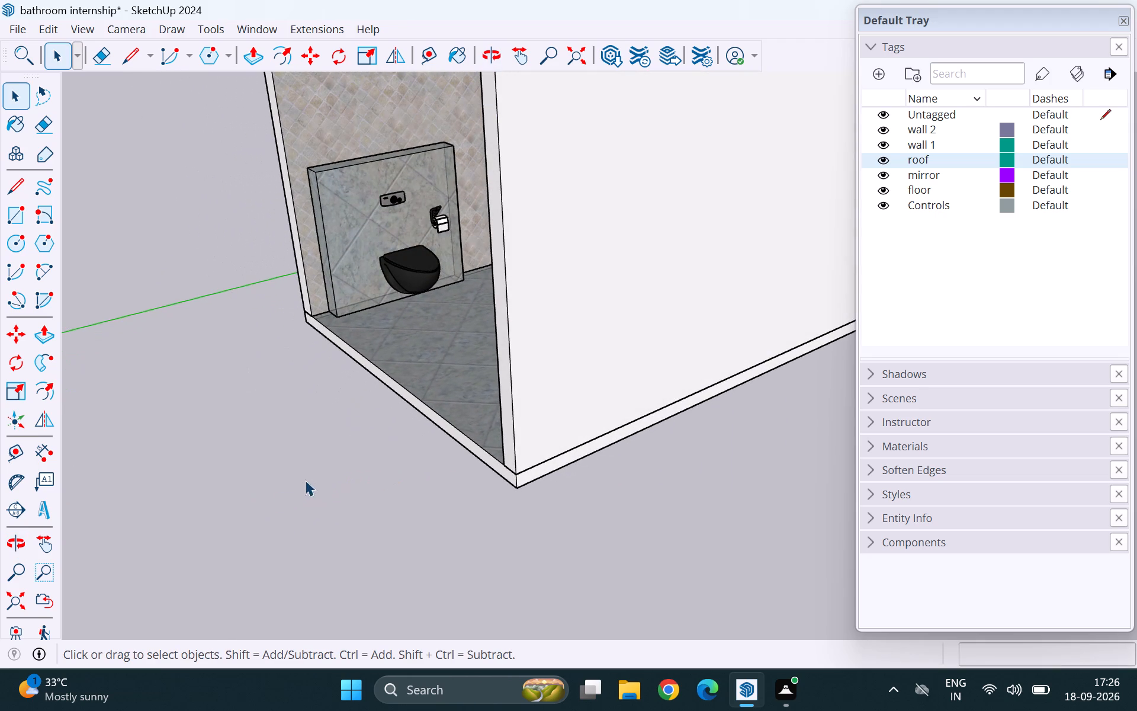
scroll(300, 347, "up", 1)
scroll(367, 453, "down", 4)
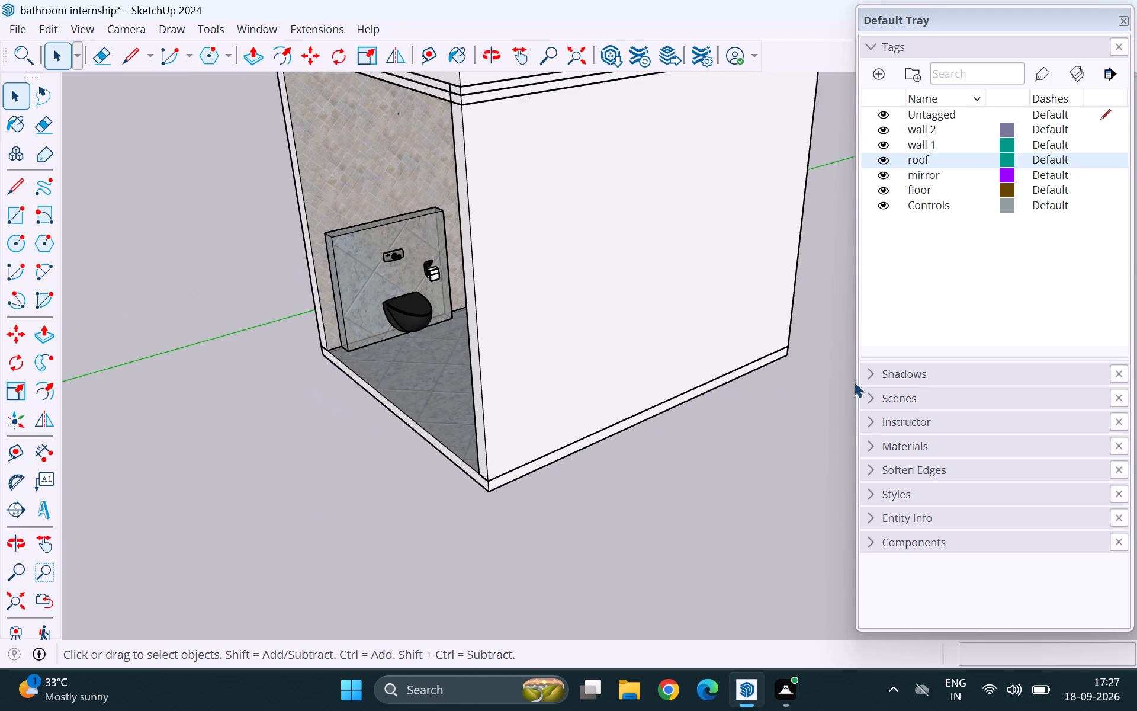
Hide the wall 1 tag.
left_click(882, 145)
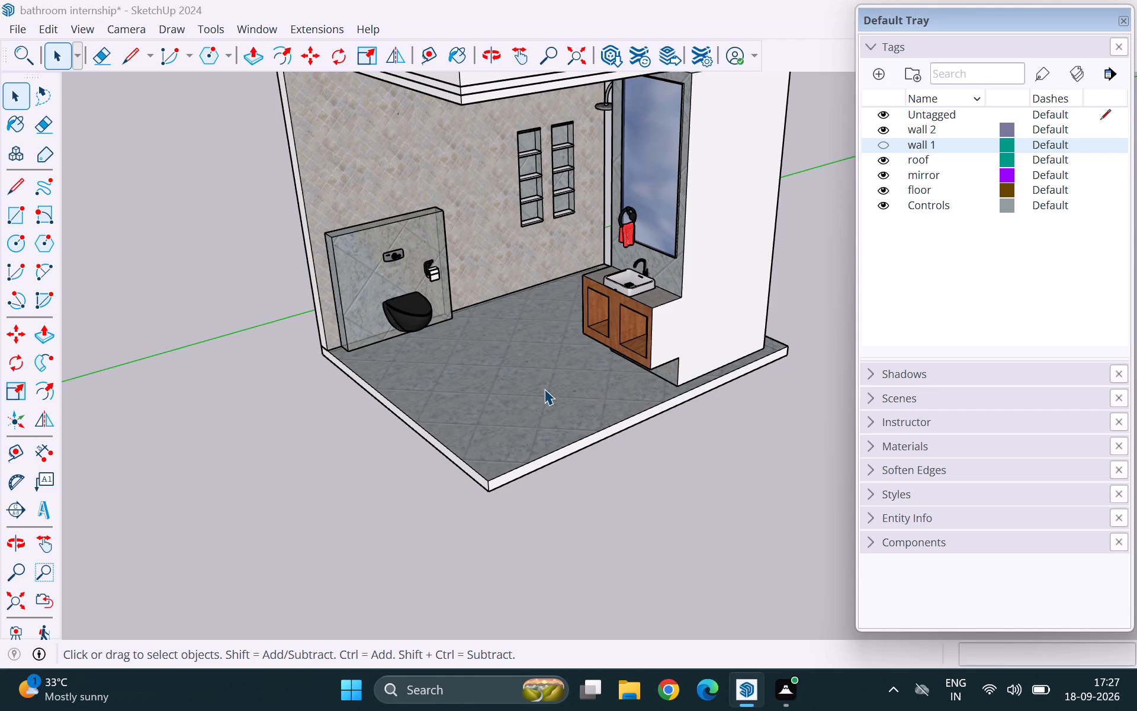
Measure the floor-level distance from the half-height toilet wall's back corner to the tiled wall's front corner.
scroll(372, 352, "up", 5)
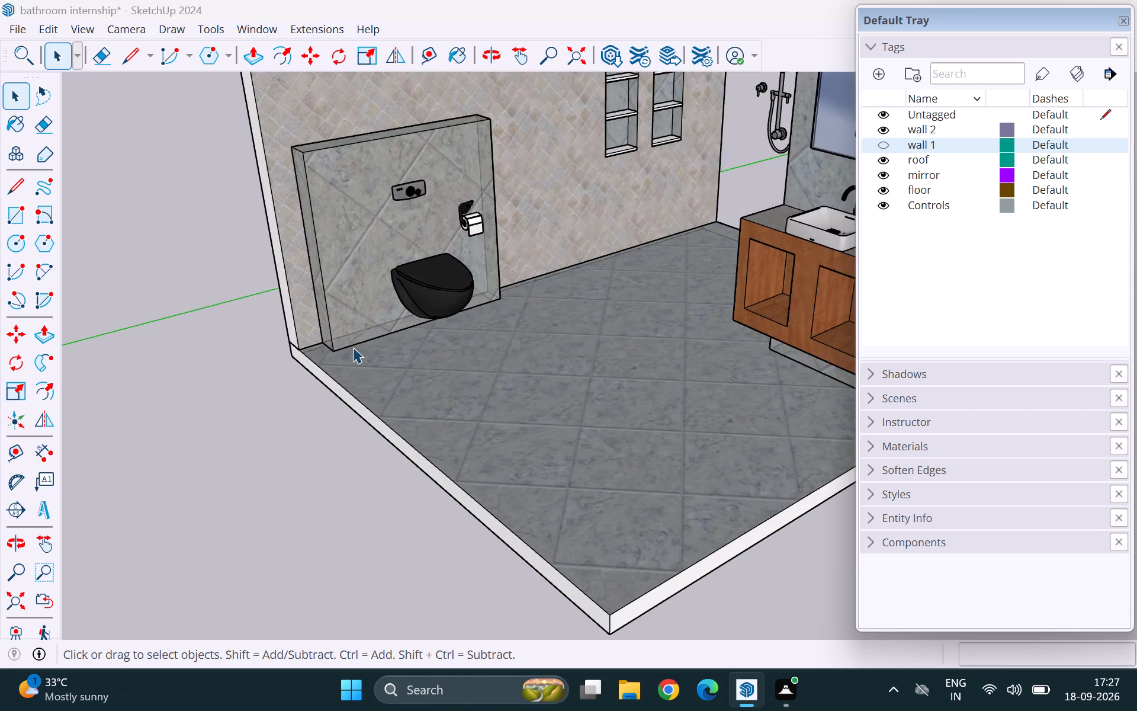
scroll(325, 340, "up", 18)
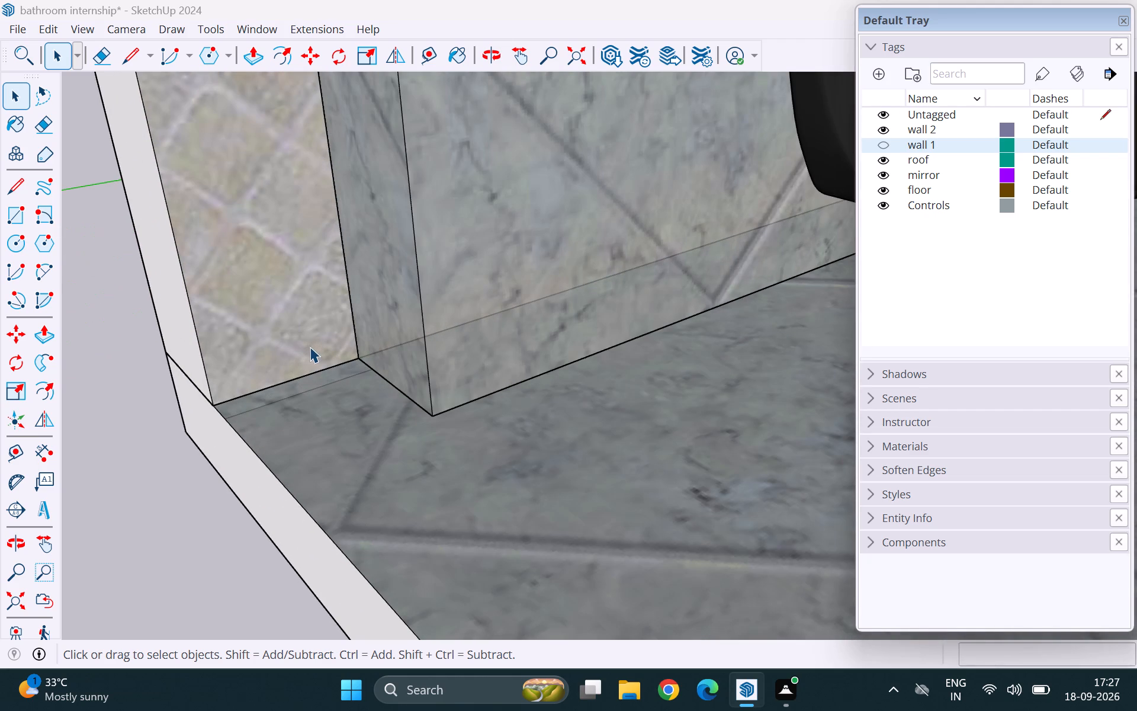
key("t")
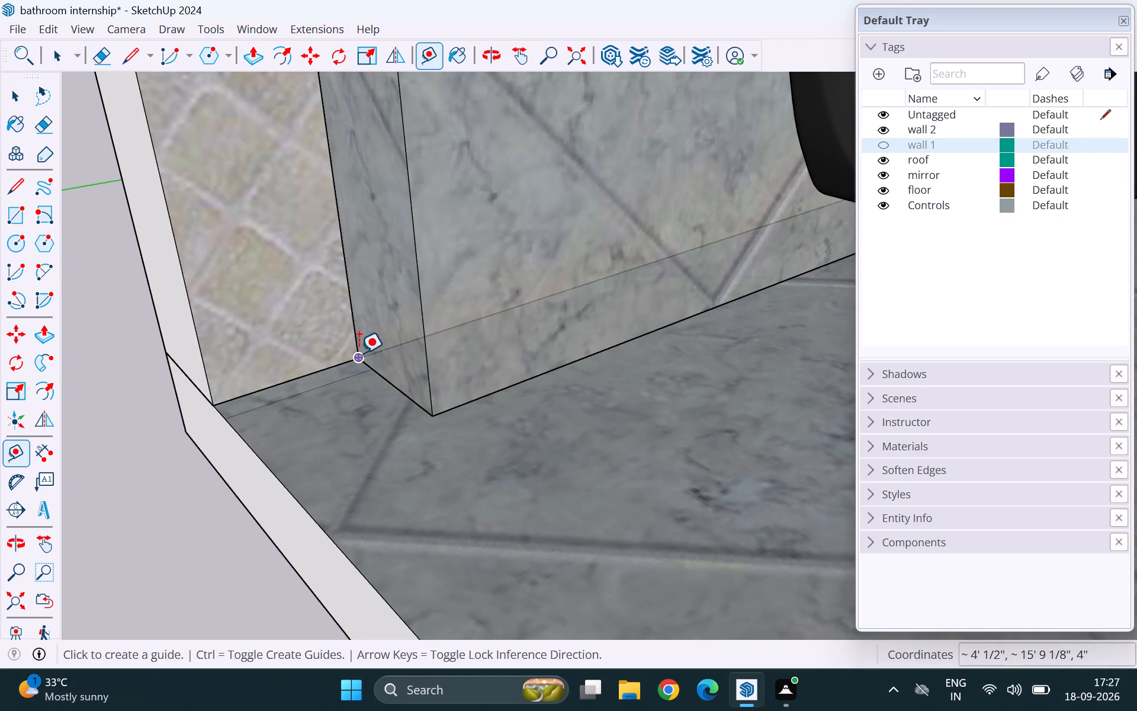
left_click(358, 353)
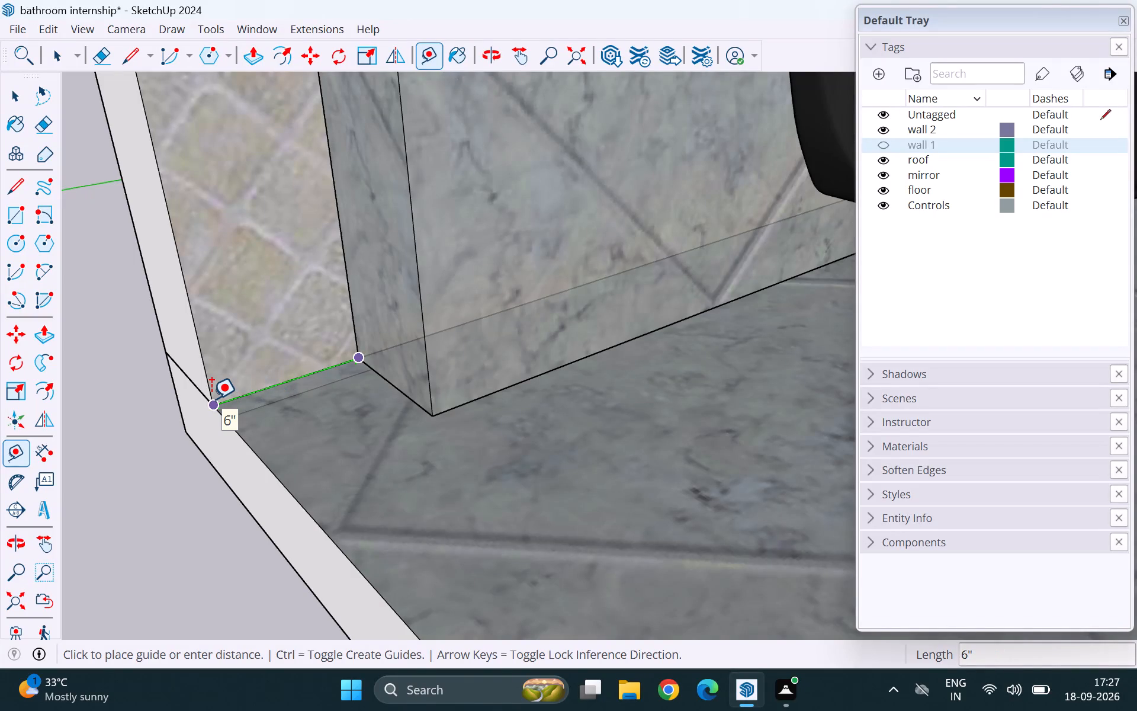
key("Escape")
key("space")
Extend the floor slab's open front face outward by 9" with Push/Pull inside its group.
scroll(262, 393, "down", 4)
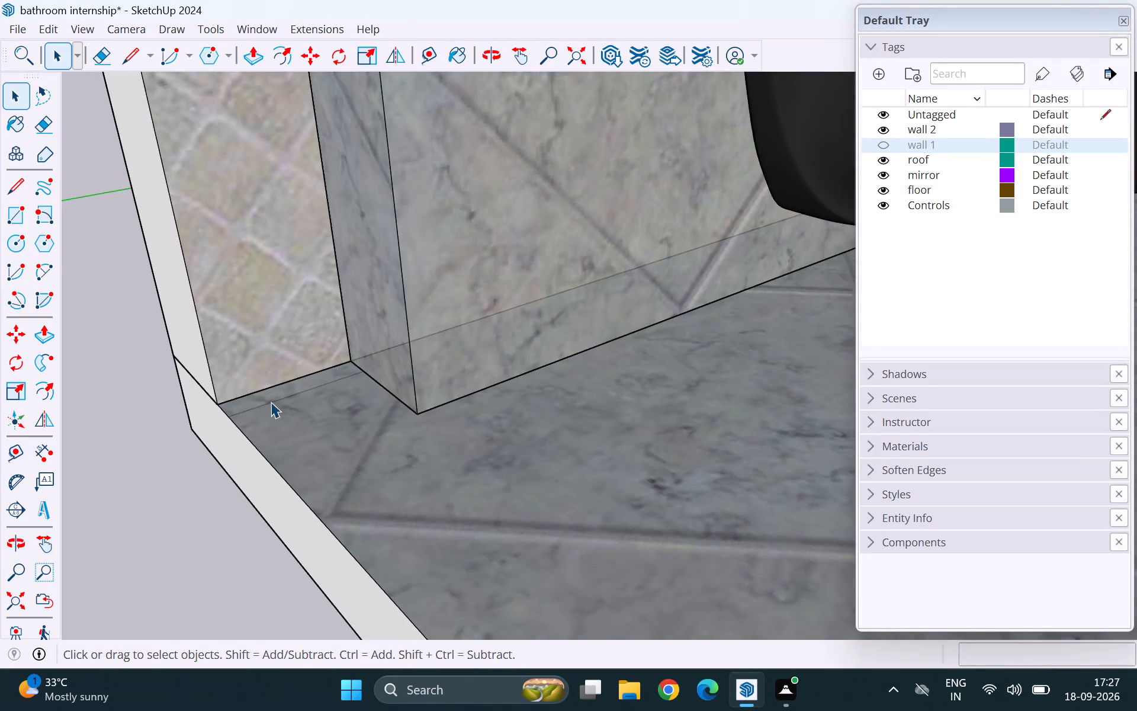
scroll(271, 402, "down", 13)
middle_click_drag(253, 473, 457, 446)
scroll(492, 398, "down", 7)
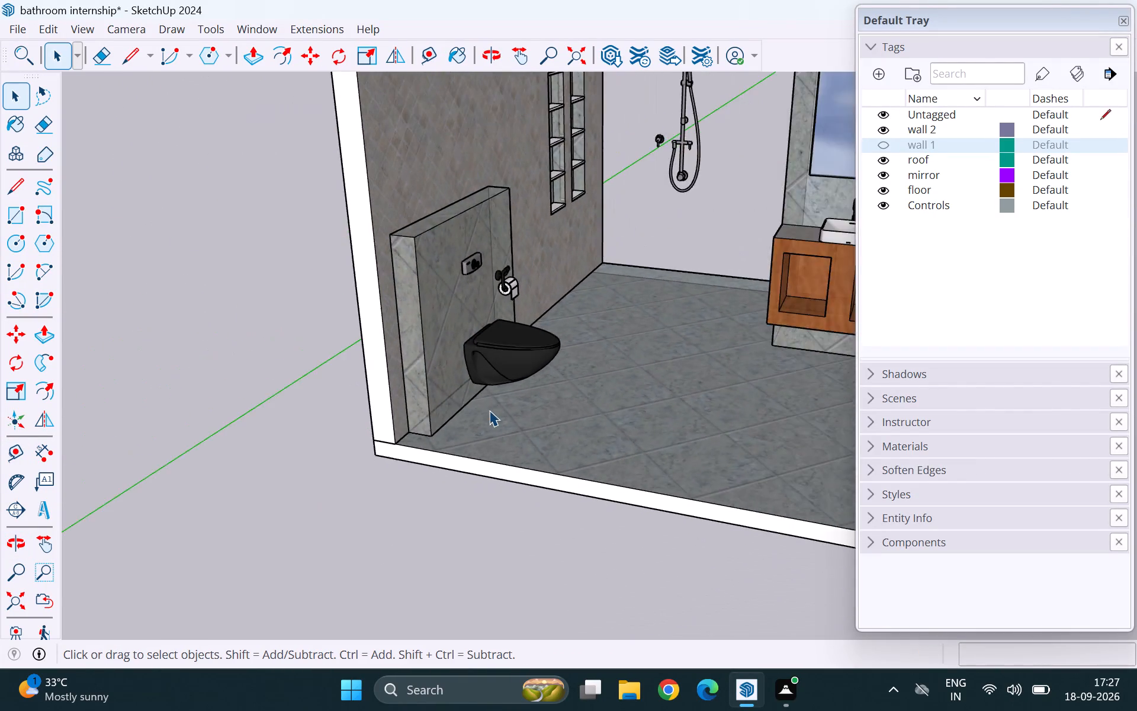
scroll(489, 410, "down", 3)
double_click(551, 460)
left_click(551, 460)
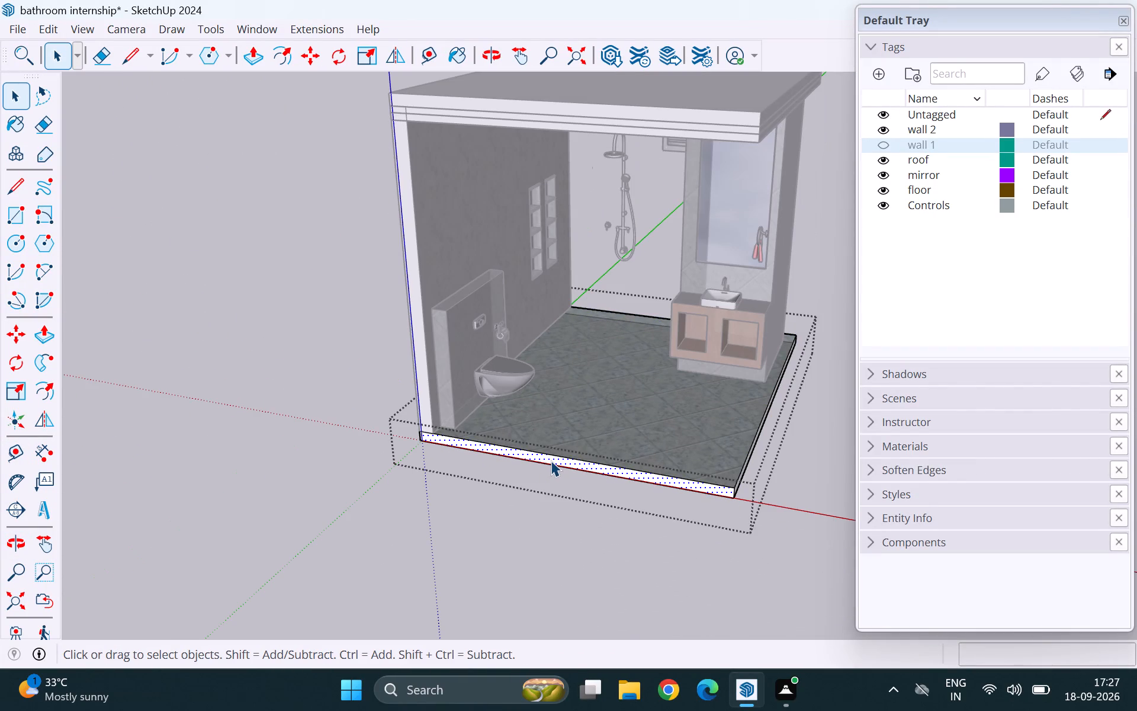
key("p")
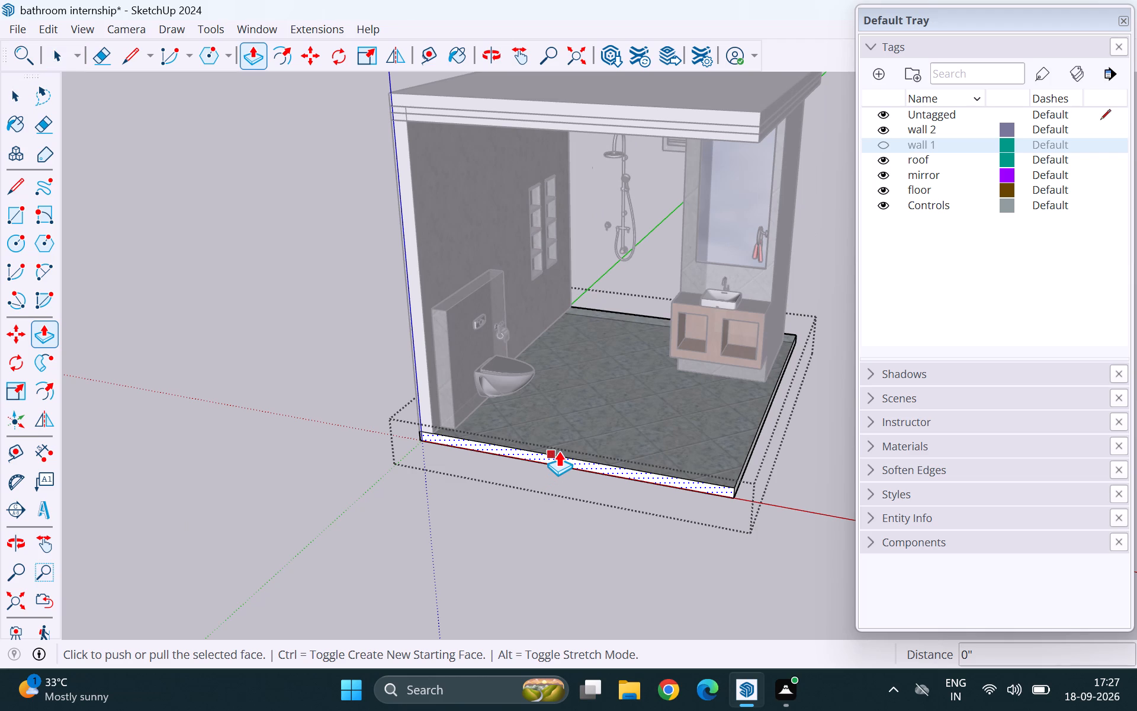
left_click(558, 451)
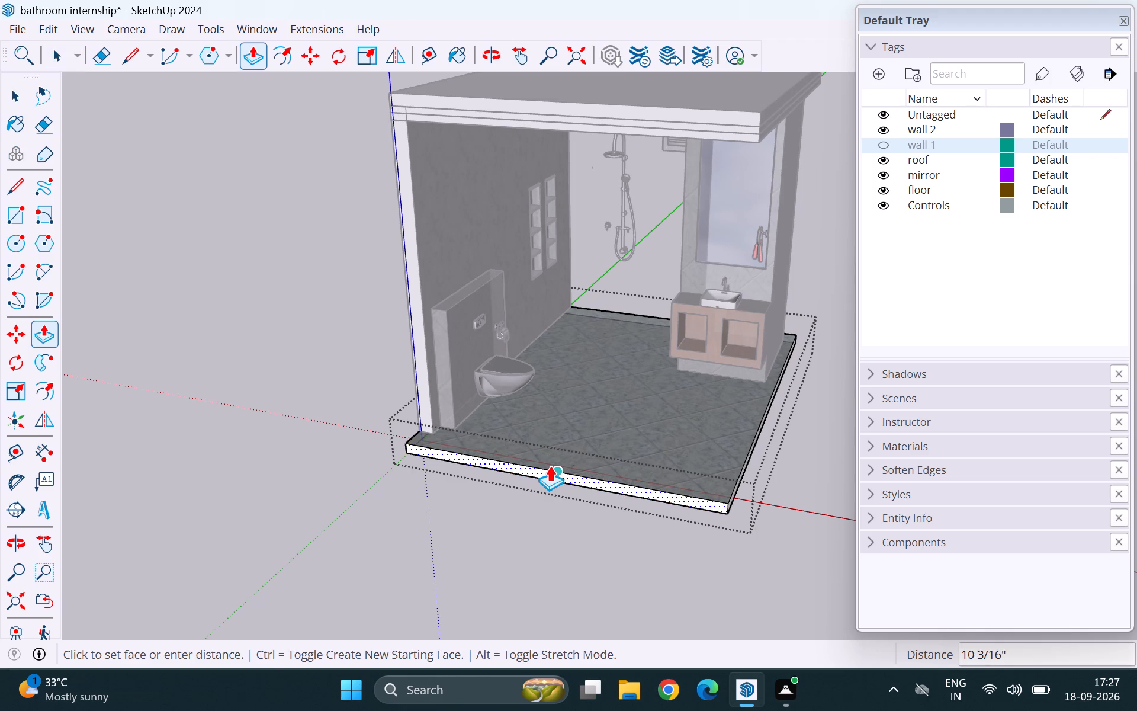
key("9")
key("Return")
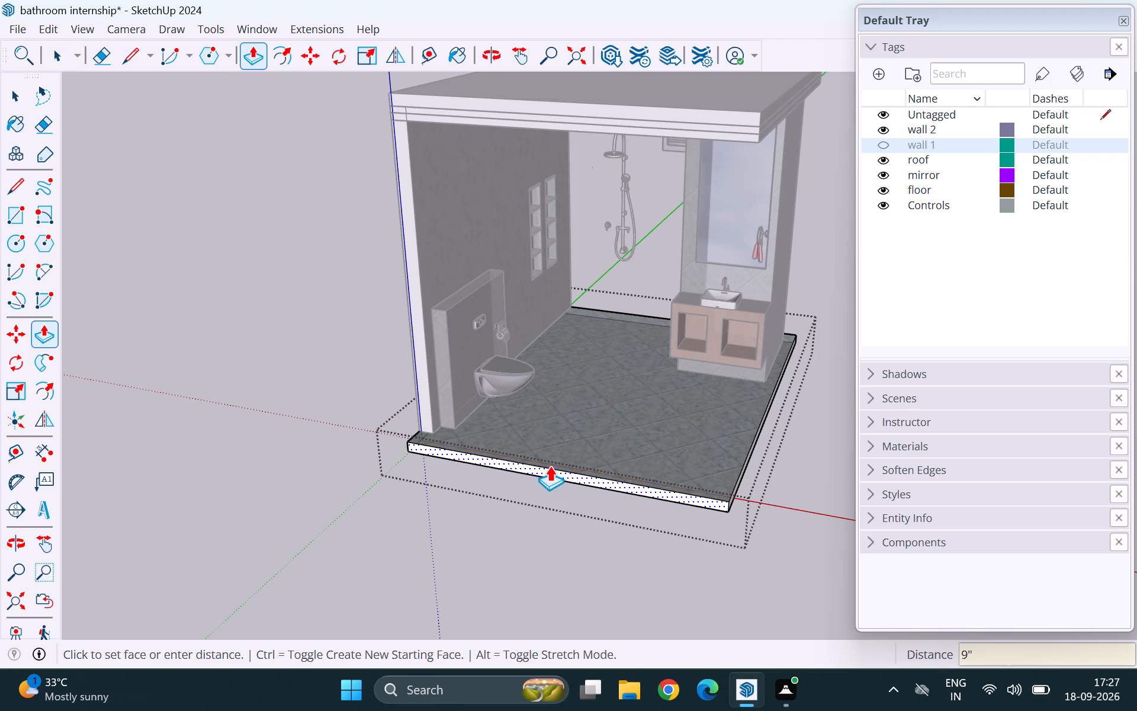
key("space")
left_click(347, 417)
Draw a 10' 3/4" by 9" rectangle over the slab's front extension, from the tiled wall's corner to the slab's far outer corner.
middle_click_drag(538, 460, 410, 505)
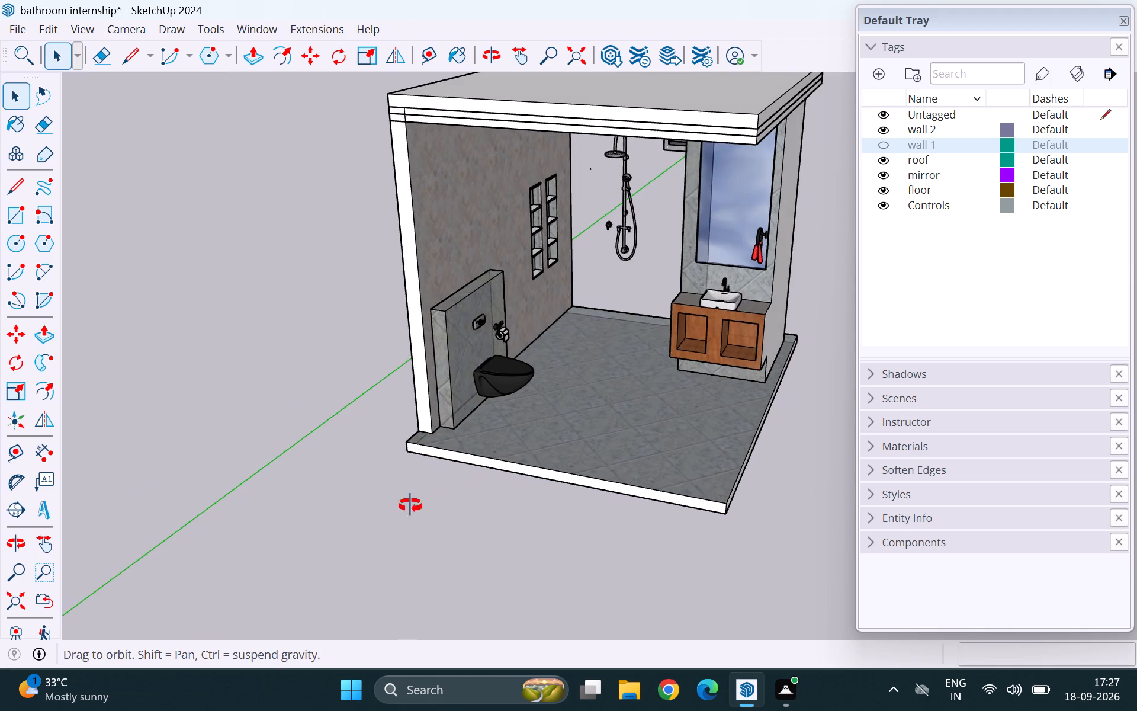
middle_click_drag(410, 505, 181, 561)
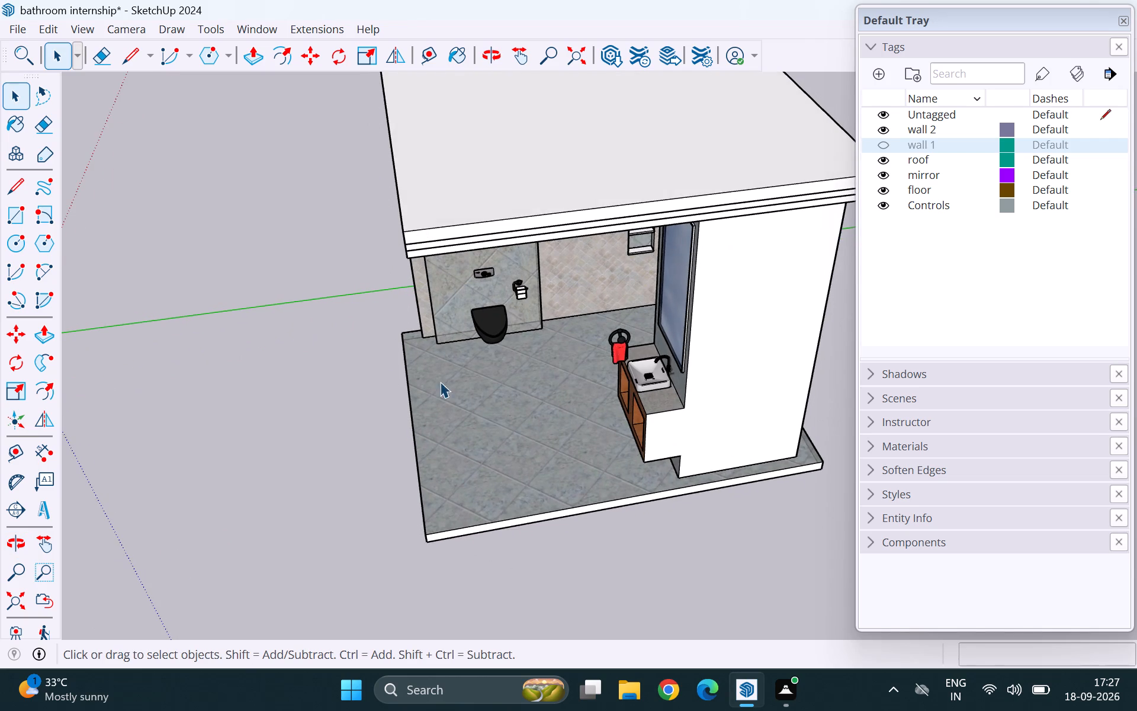
scroll(424, 352, "up", 16)
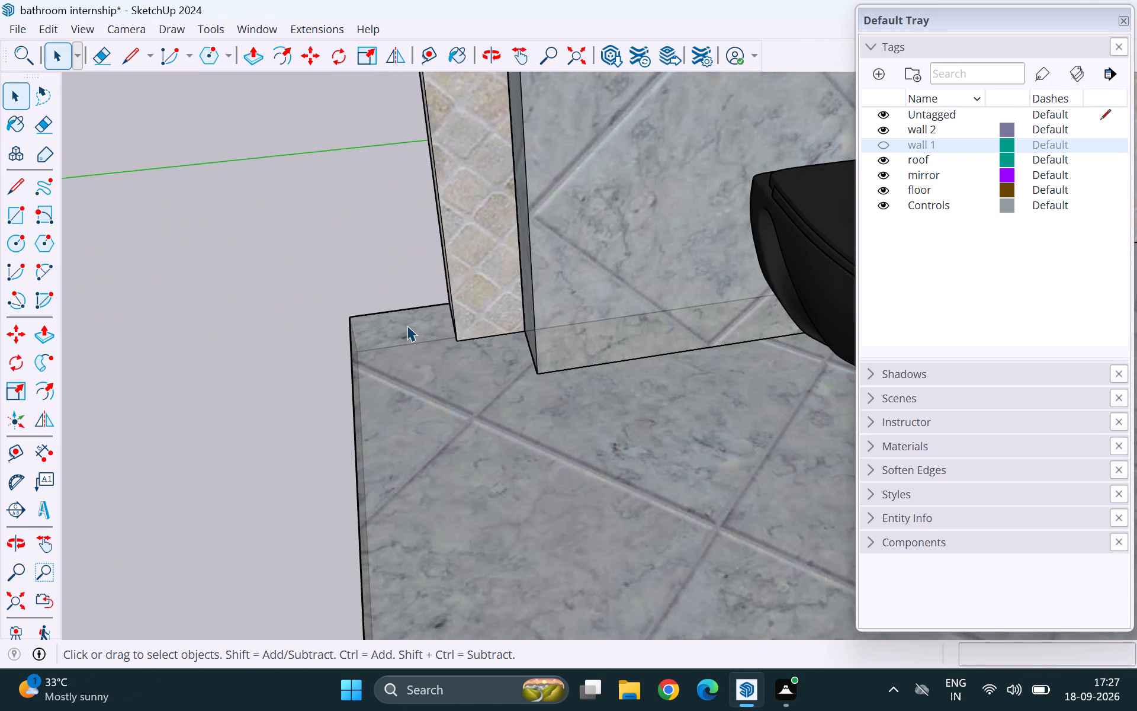
scroll(431, 333, "up", 7)
key("r")
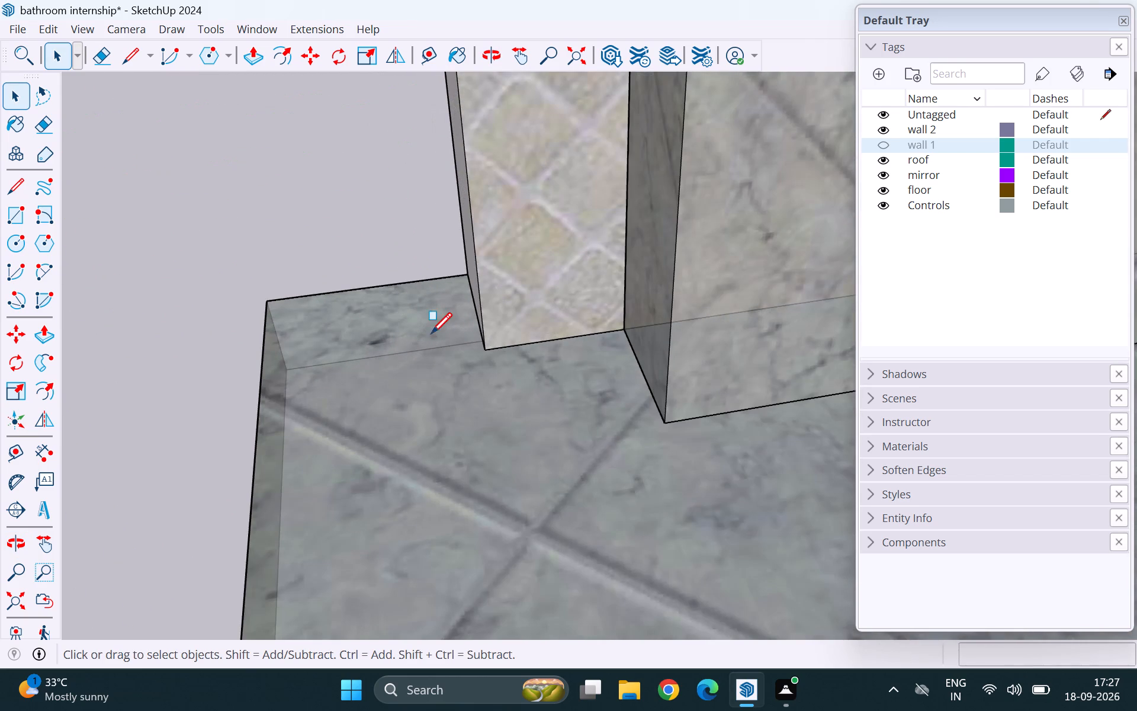
left_click(464, 276)
scroll(441, 242, "down", 9)
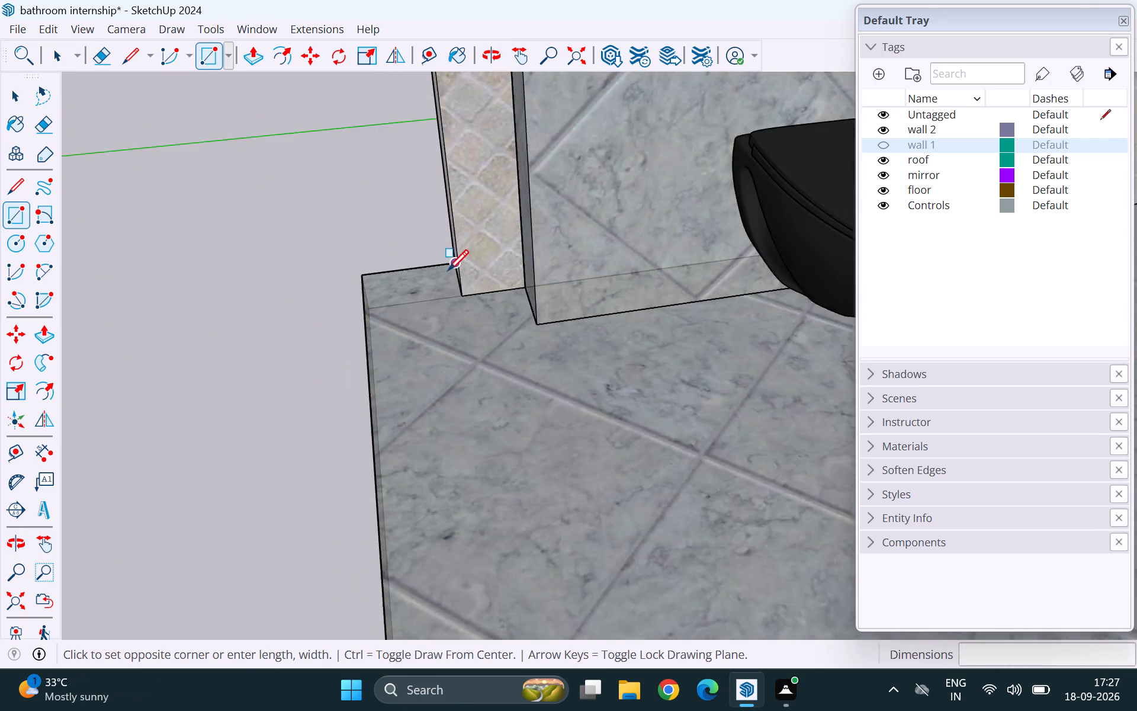
scroll(448, 270, "down", 14)
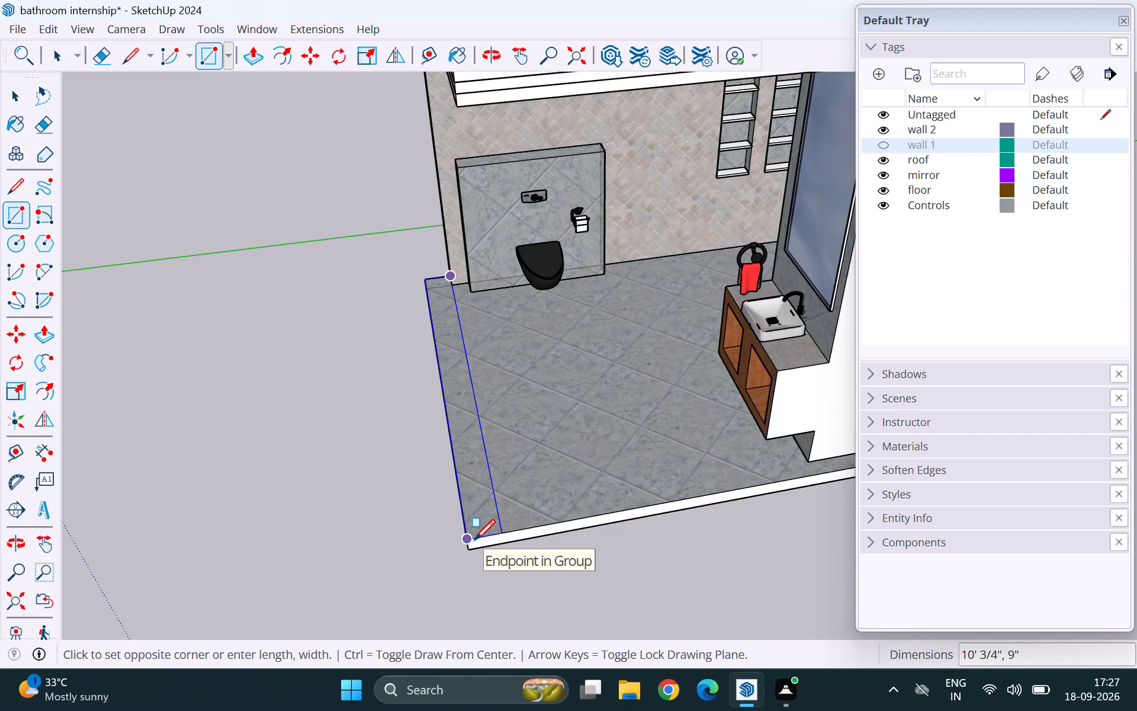
scroll(474, 540, "up", 4)
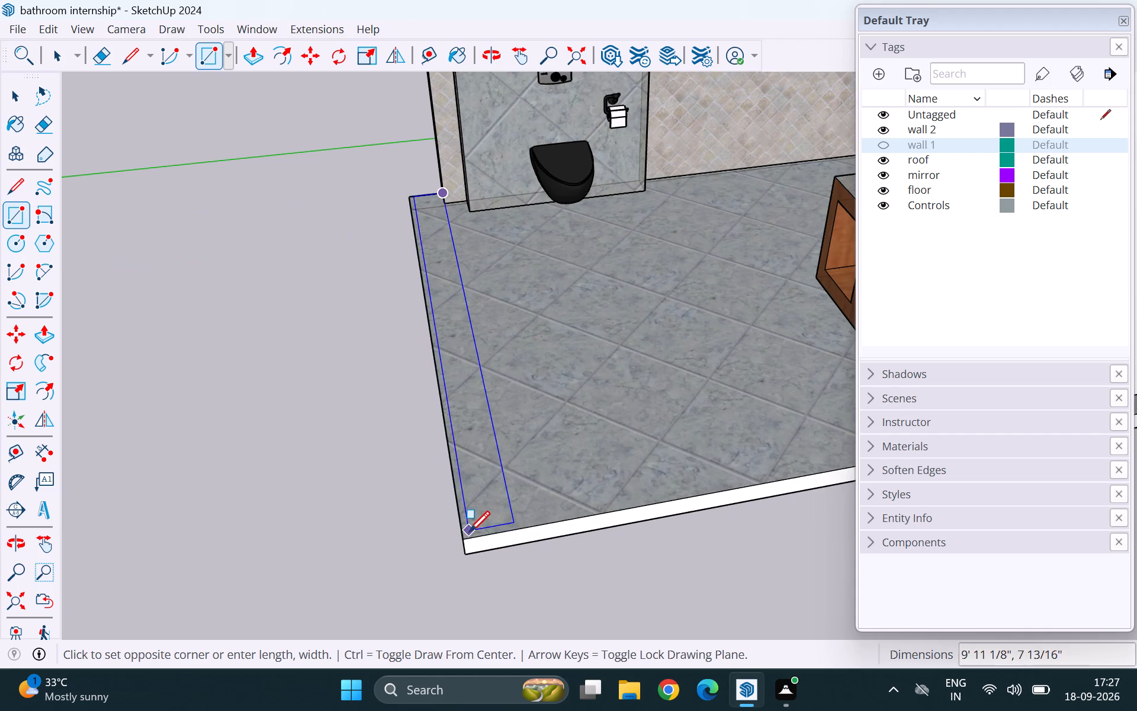
left_click(464, 539)
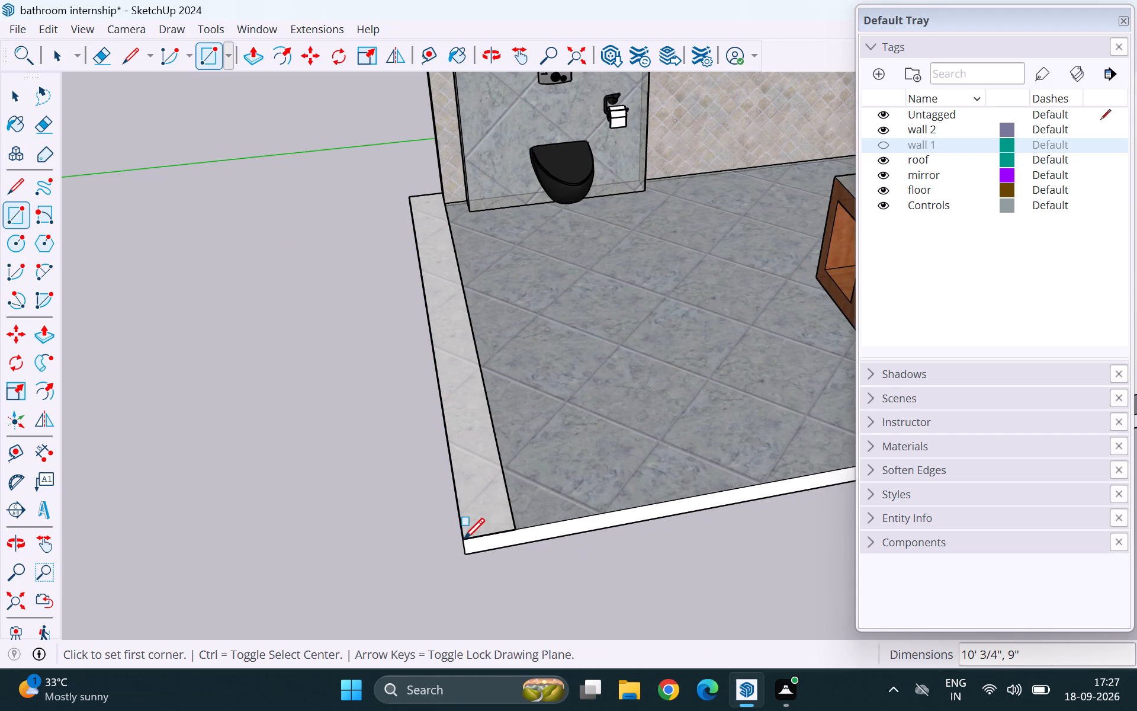
key("space")
Measure the width of the new rectangular strip at its far end.
scroll(484, 514, "up", 5)
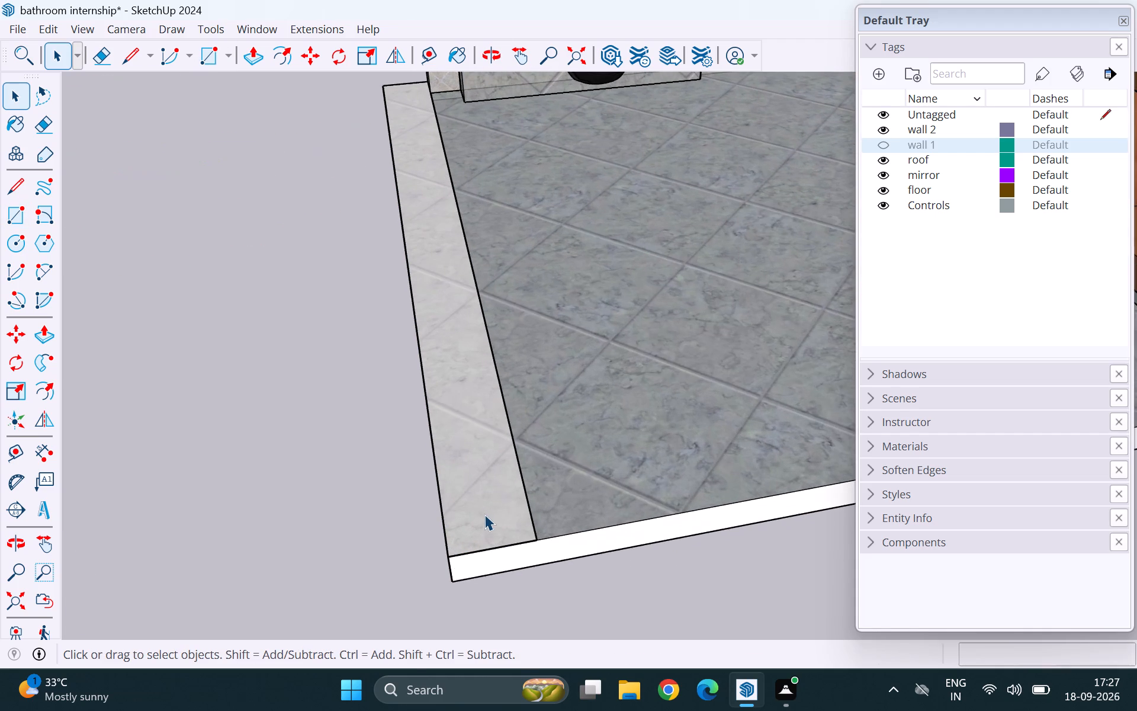
key("t")
left_click(449, 553)
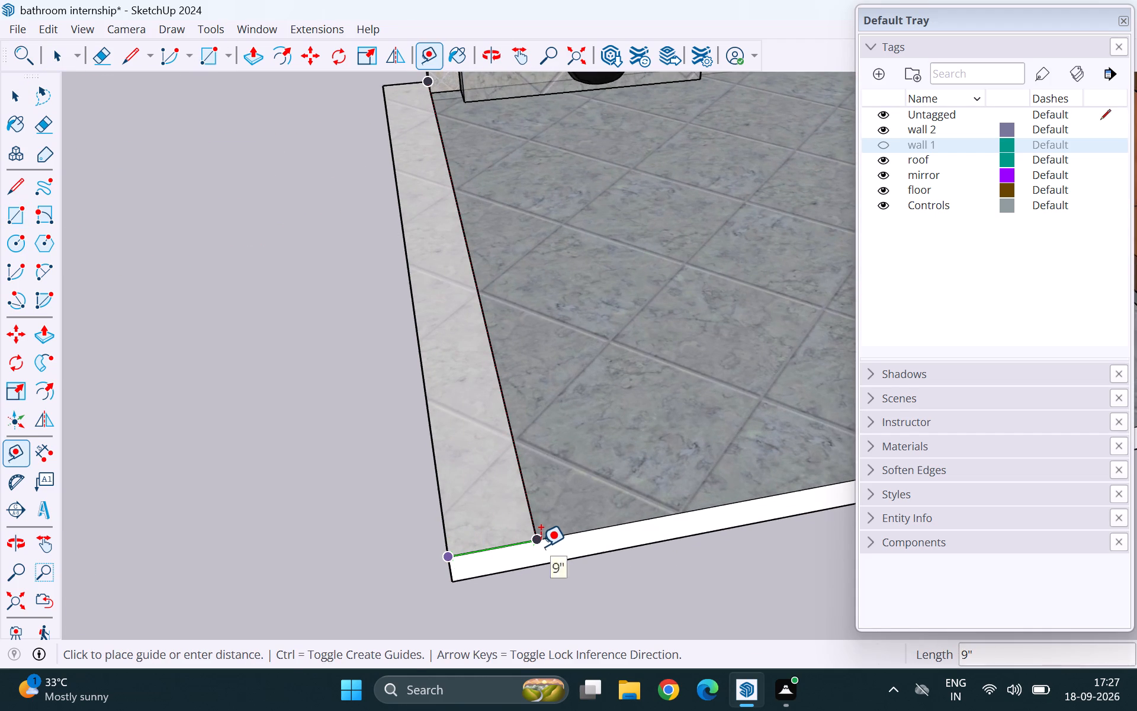
key("Escape")
key("space")
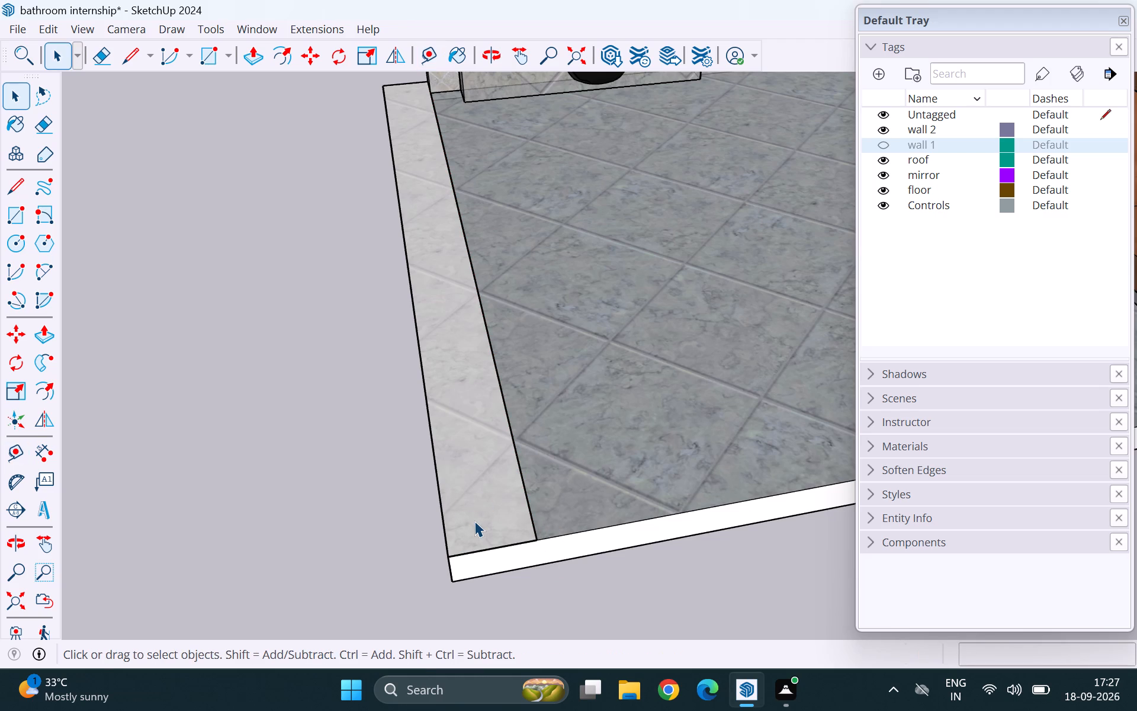
Push/Pull the rectangular strip up 10' to form a front wall.
key("p")
left_click(482, 513)
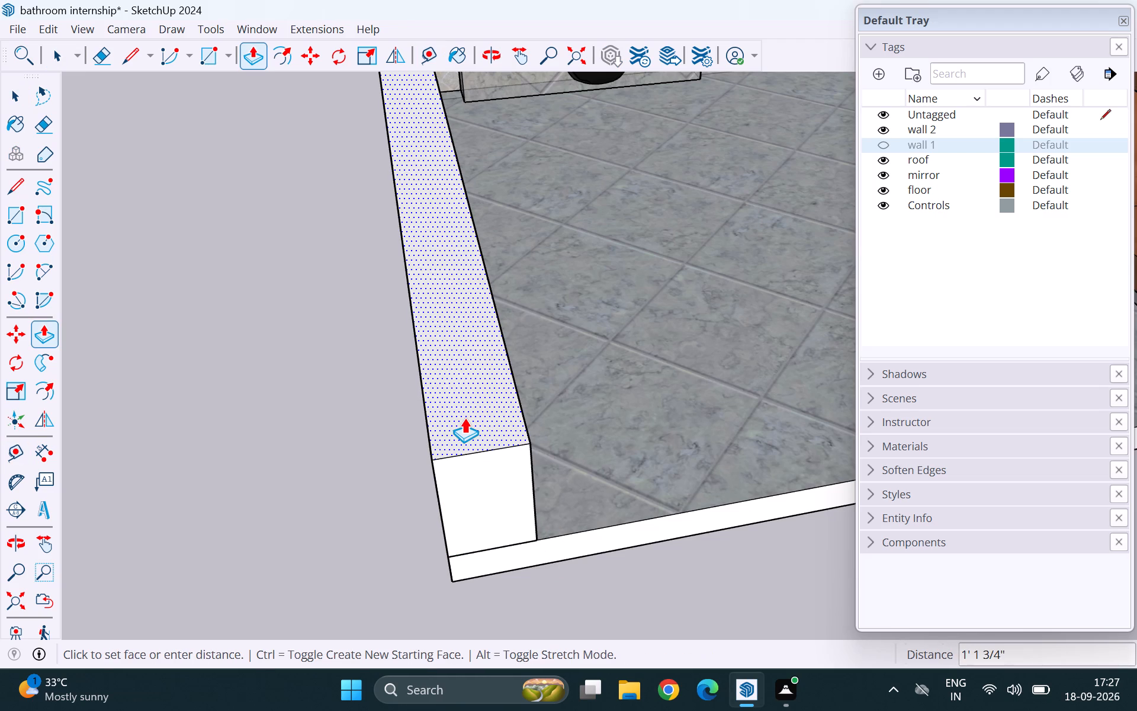
type("10")
key("apostrophe")
key("Return")
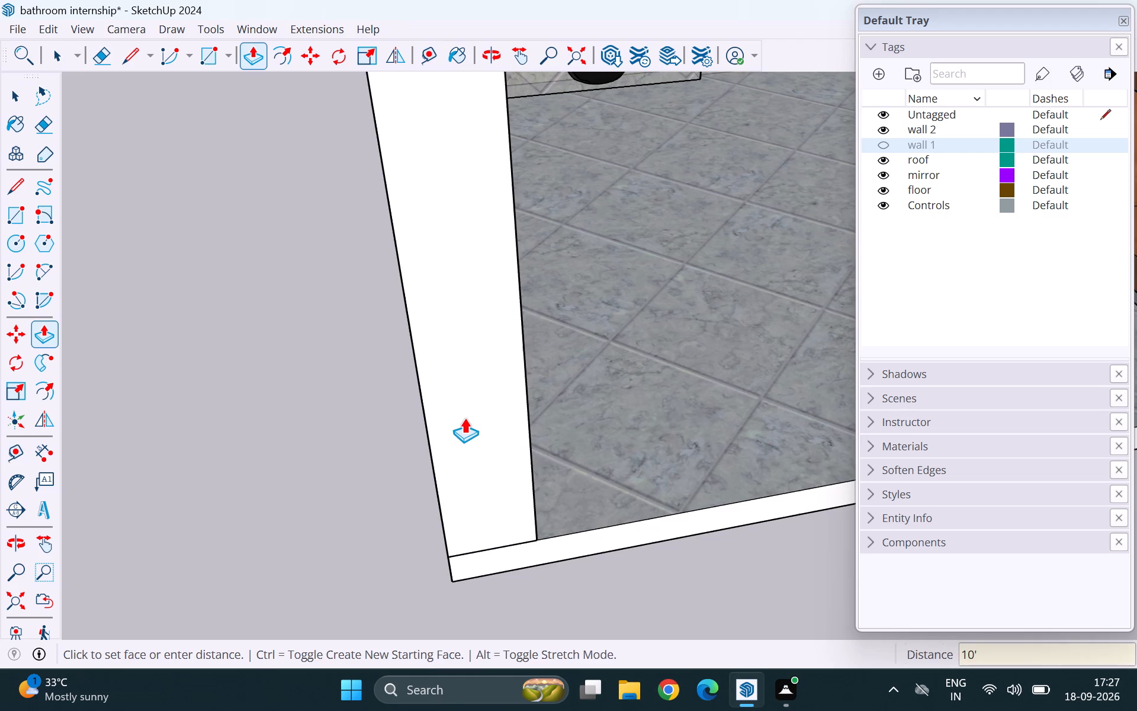
key("space")
Make the new front wall's connected geometry into a group.
scroll(279, 465, "down", 14)
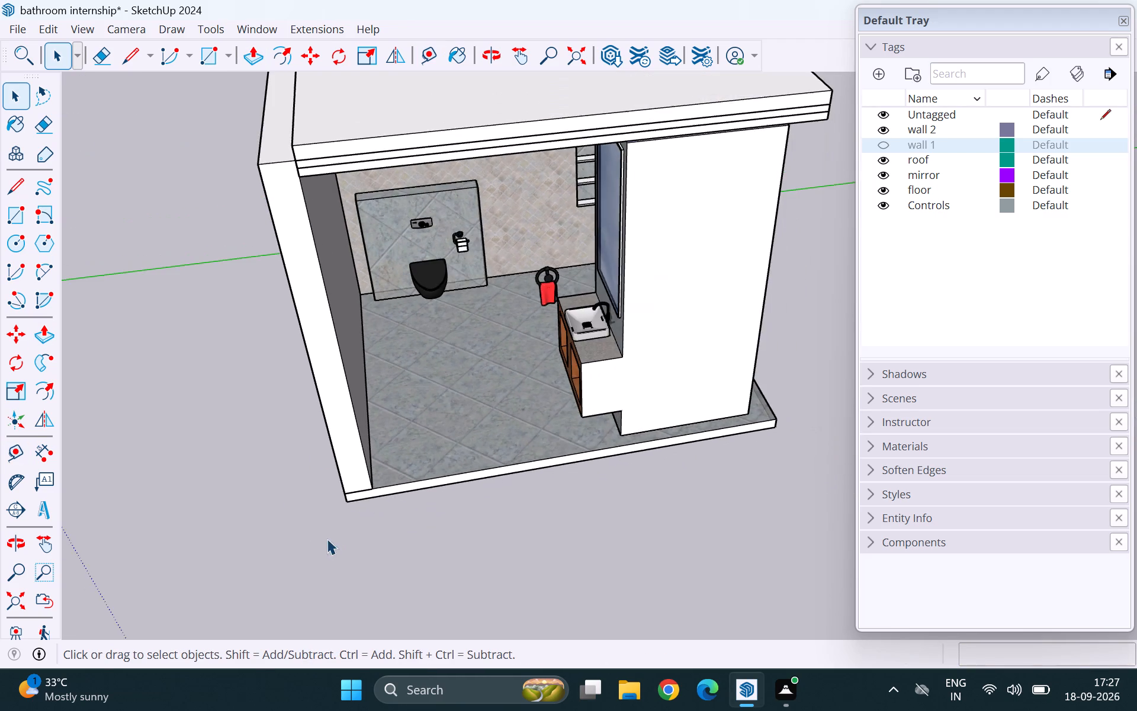
scroll(303, 517, "down", 4)
middle_click_drag(263, 533, 475, 451)
triple_click(390, 402)
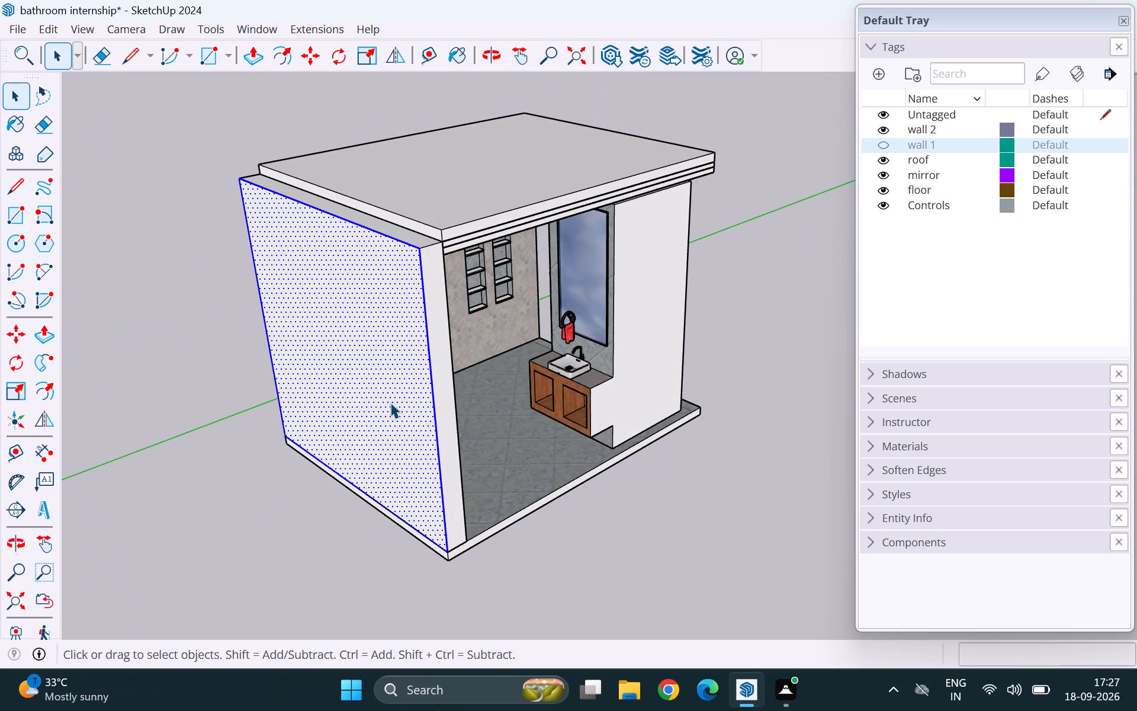
triple_click(390, 402)
double_click(390, 402)
right_click(390, 402)
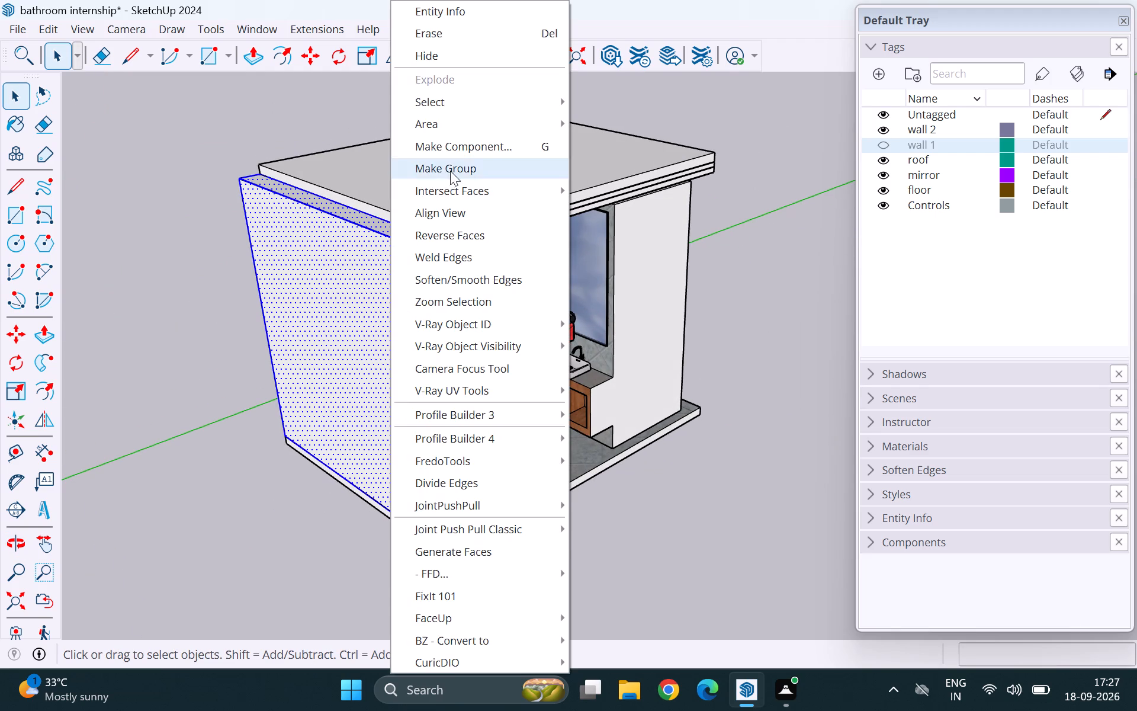
left_click(450, 171)
left_click(773, 176)
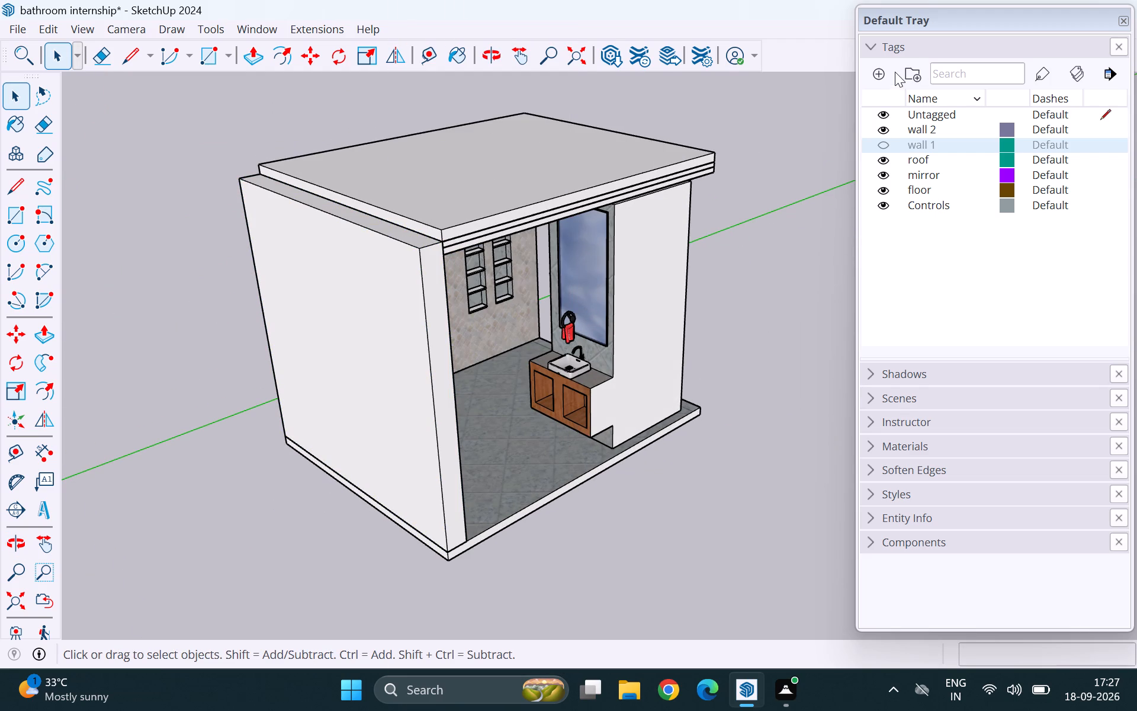
Create a tag named wall 3 and apply it to the new front wall group.
left_click(884, 78)
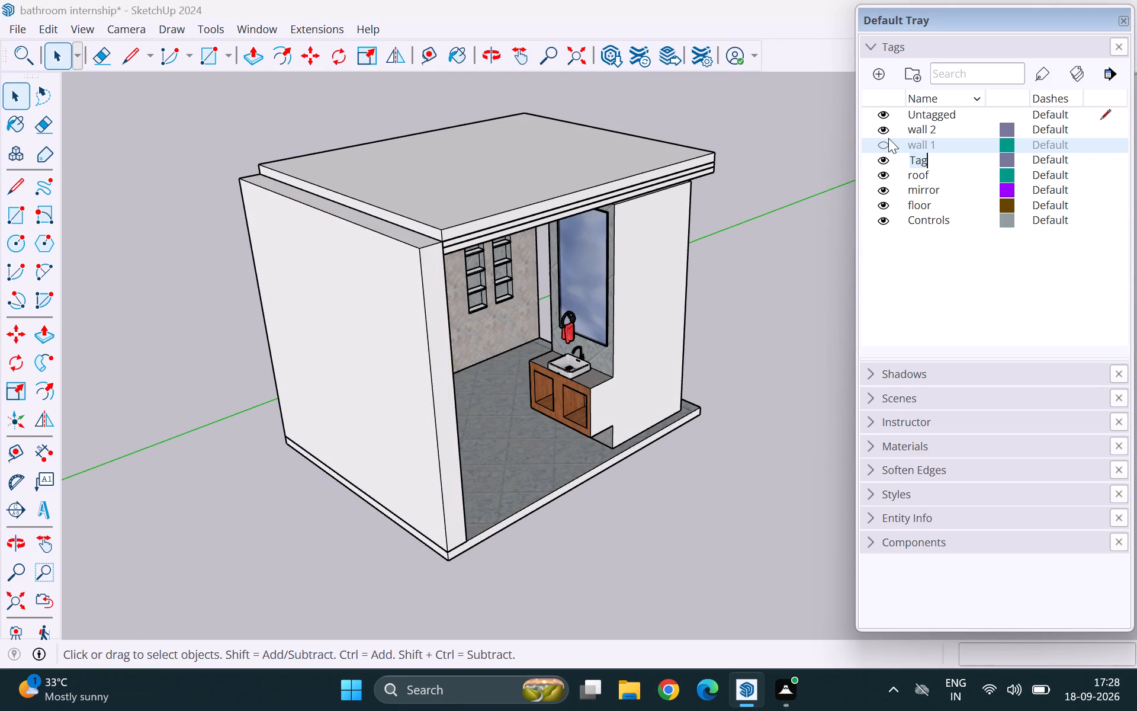
key("BackSpace")
type("wall 3")
key("Return")
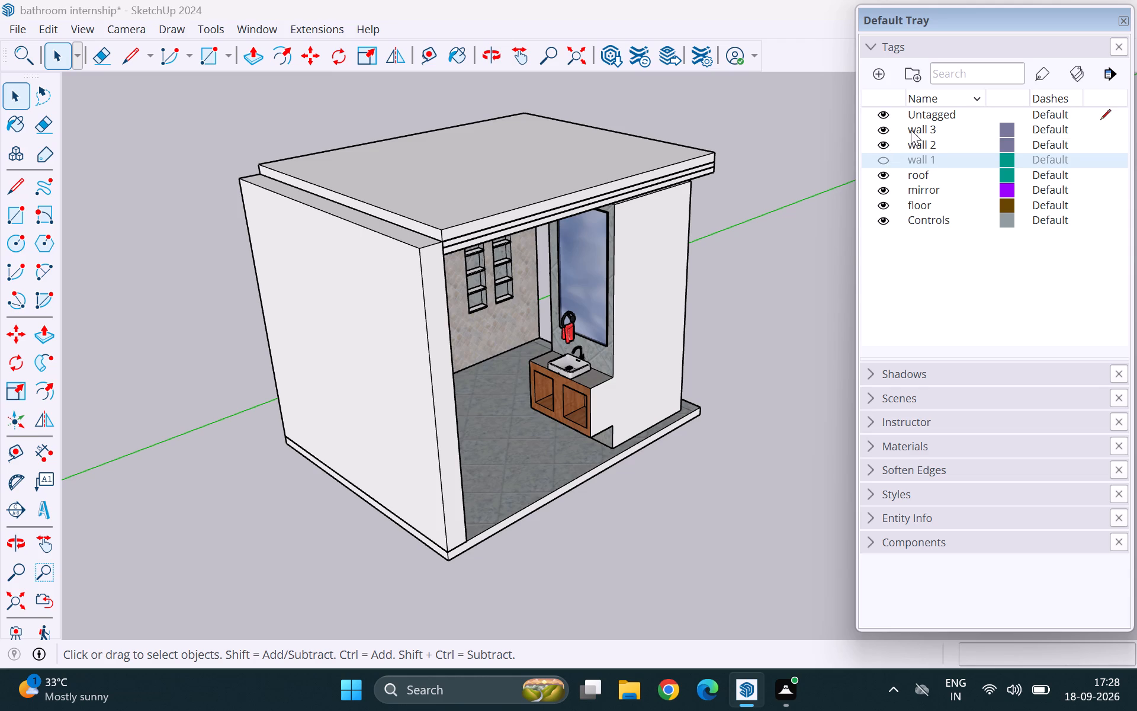
left_click(911, 129)
left_click(1048, 75)
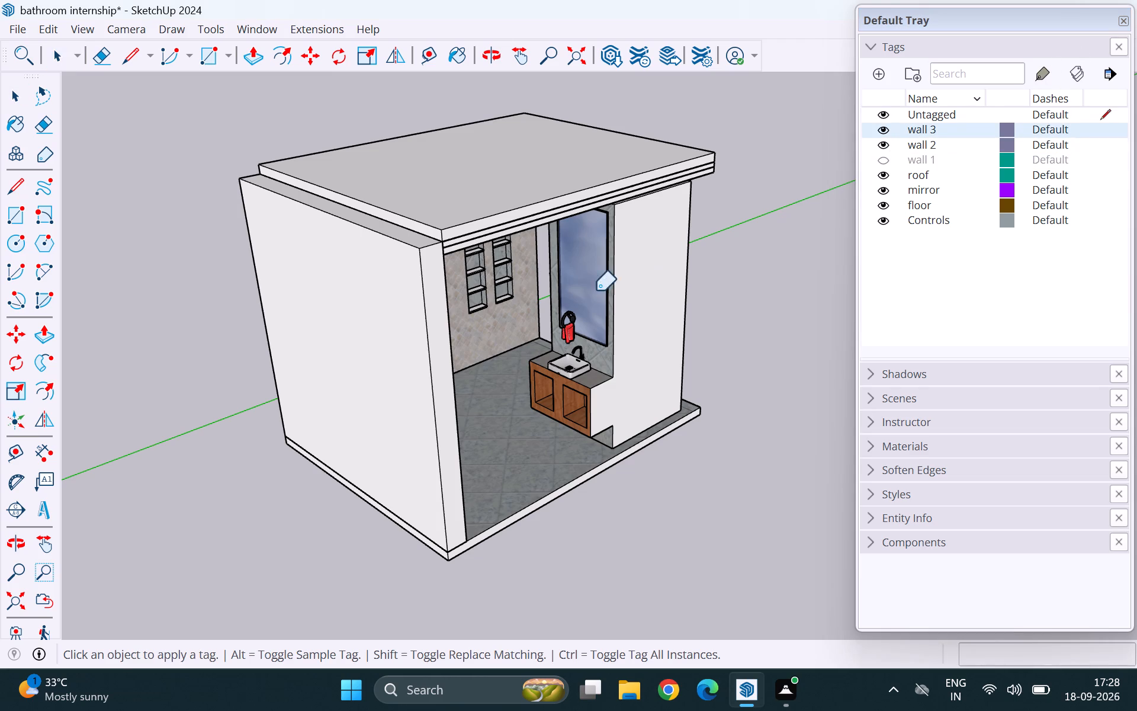
left_click(432, 332)
key("space")
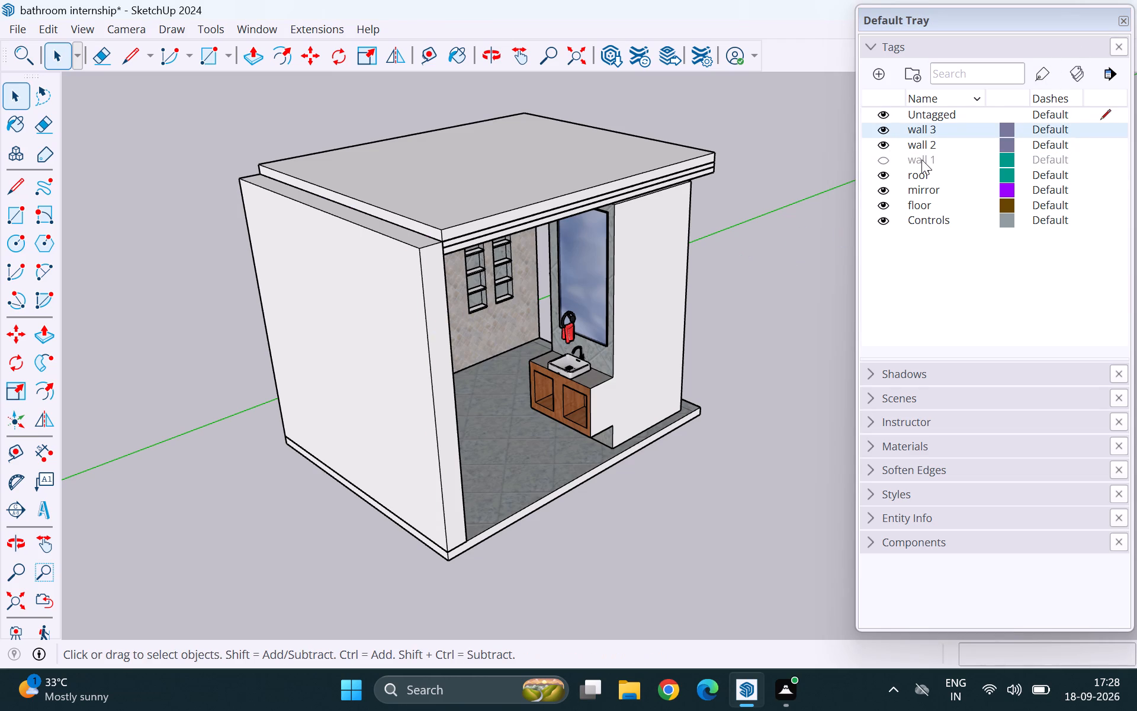
Paint the new front wall's inner face with Tile Travertine 2 inch, sampled from the tiled wall behind the toilet.
middle_click_drag(686, 331, 180, 330)
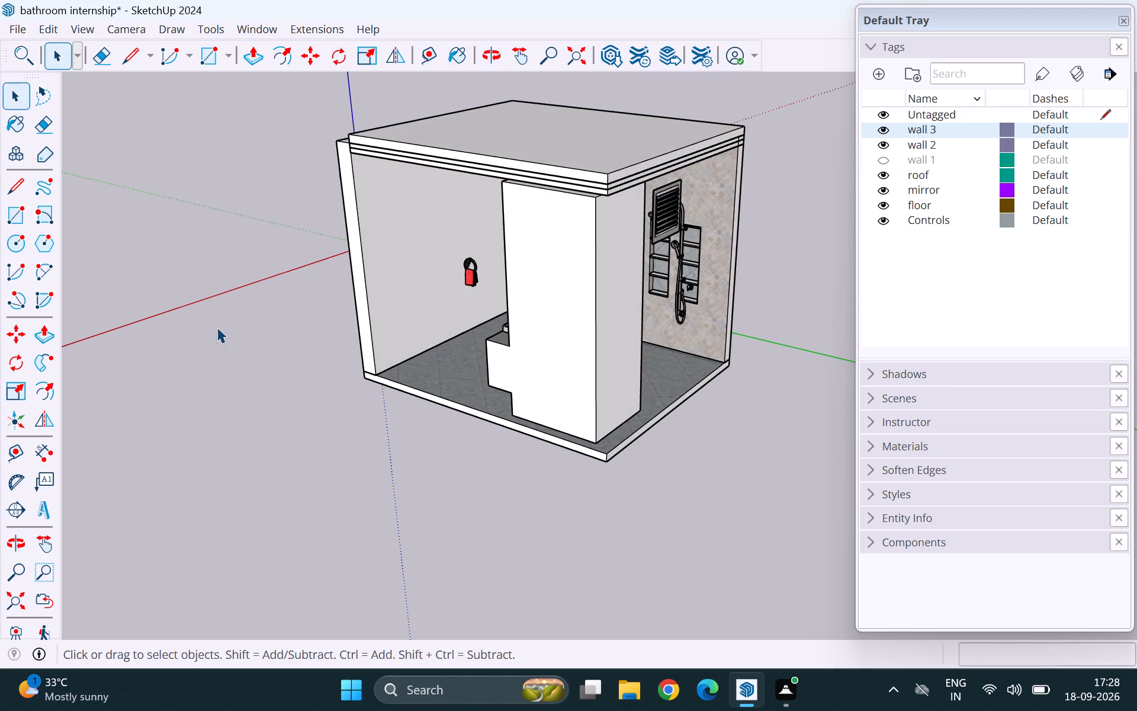
scroll(368, 397, "down", 4)
scroll(385, 395, "up", 1)
middle_click_drag(385, 395, 518, 397)
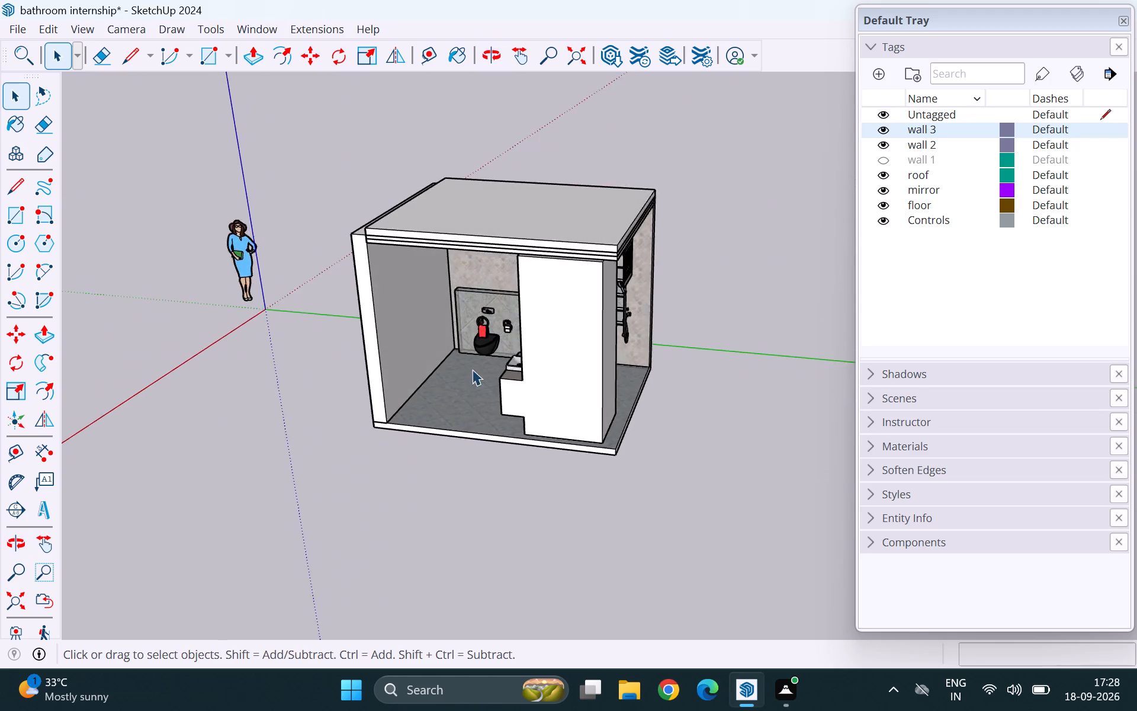
scroll(455, 357, "up", 9)
double_click(379, 343)
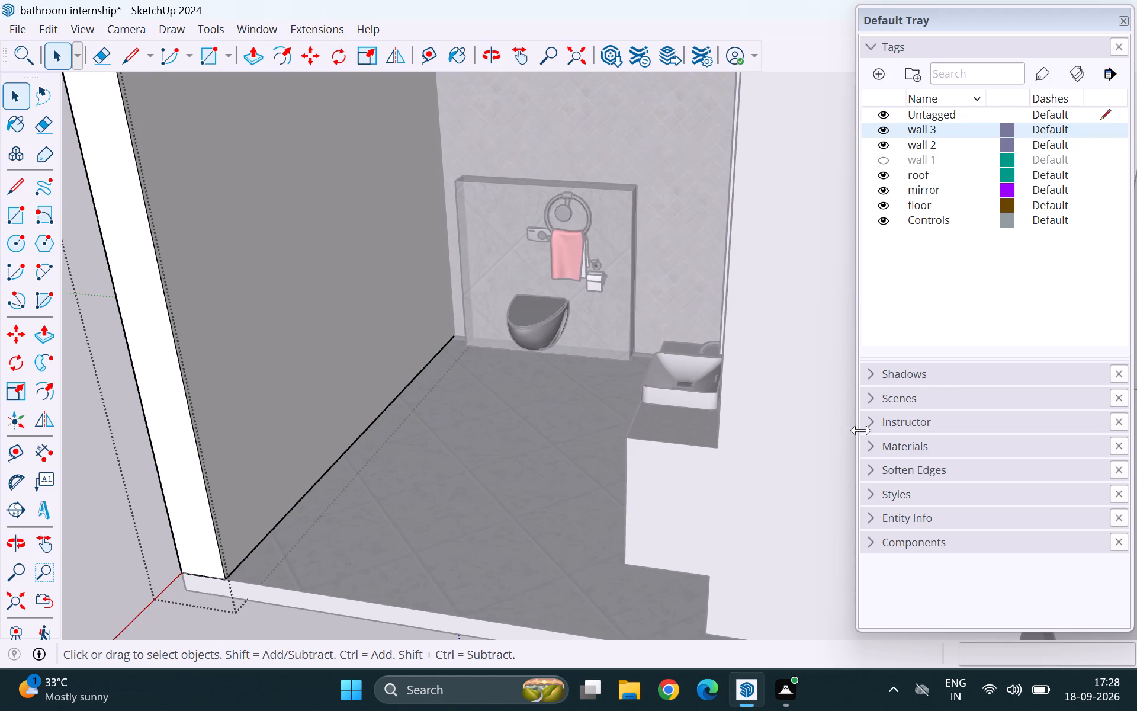
left_click(934, 449)
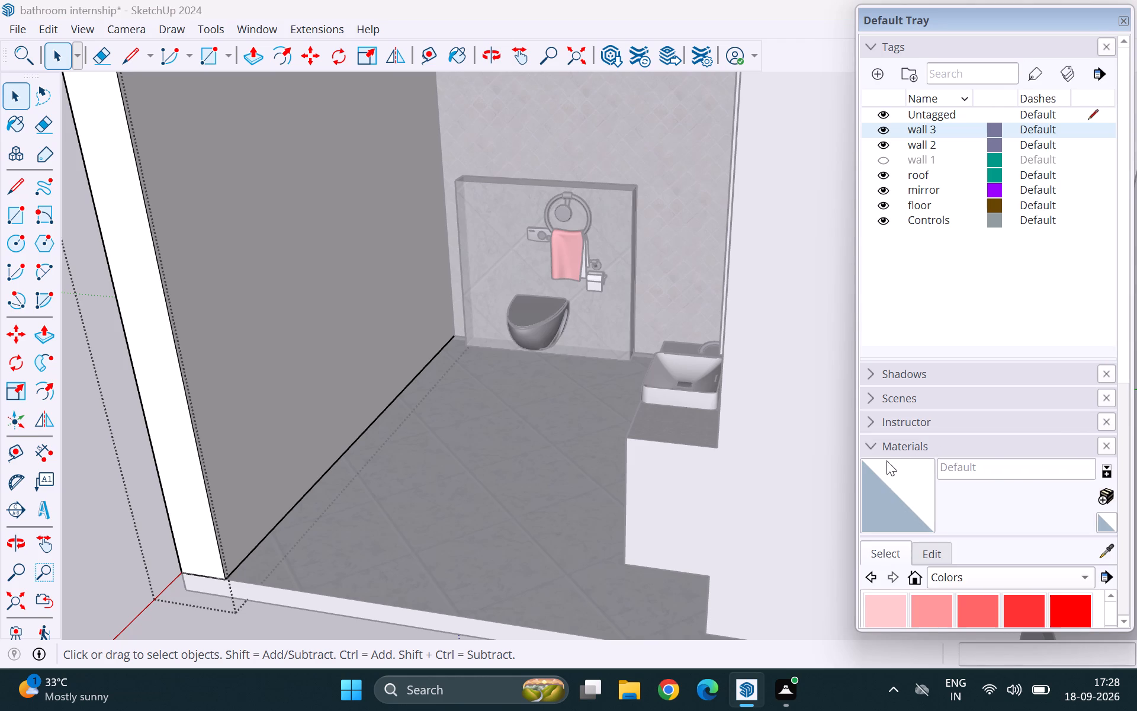
left_click(1109, 546)
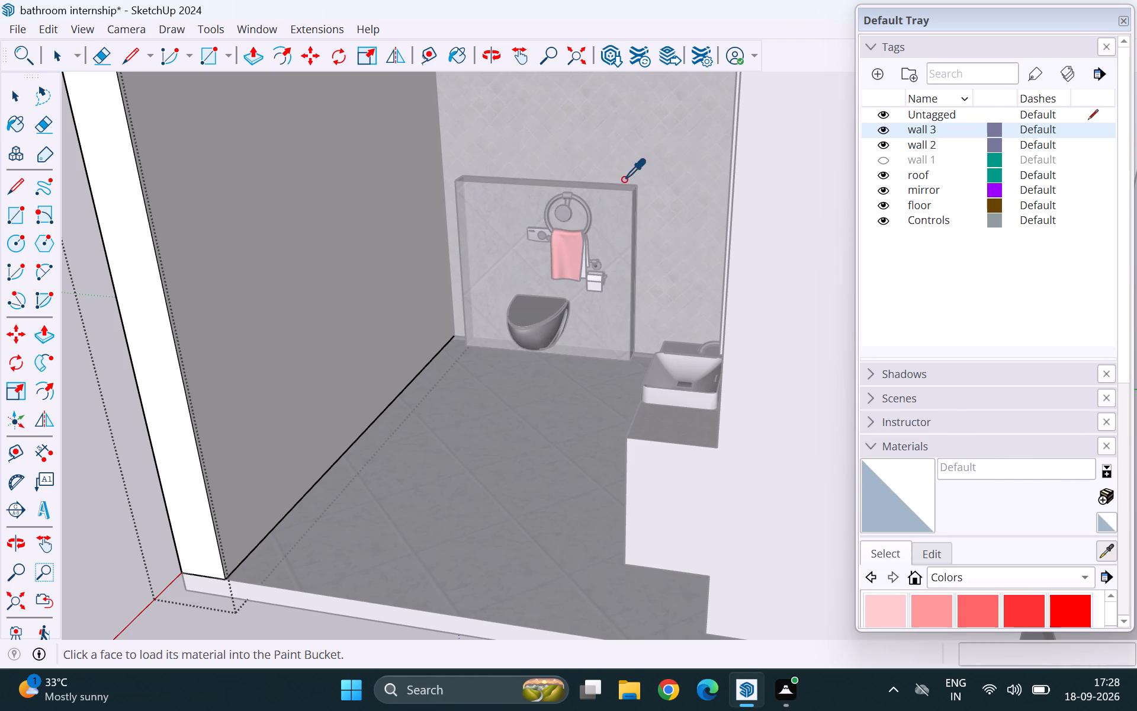
left_click(620, 148)
left_click(367, 200)
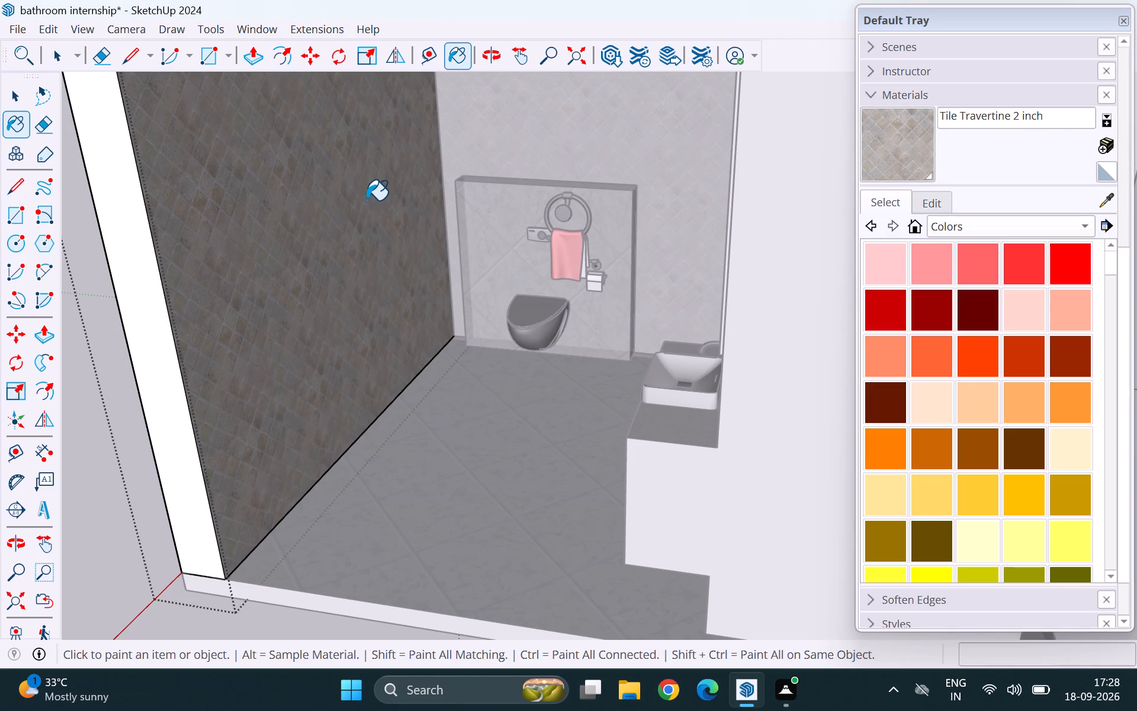
key("space")
scroll(401, 375, "down", 16)
left_click(672, 284)
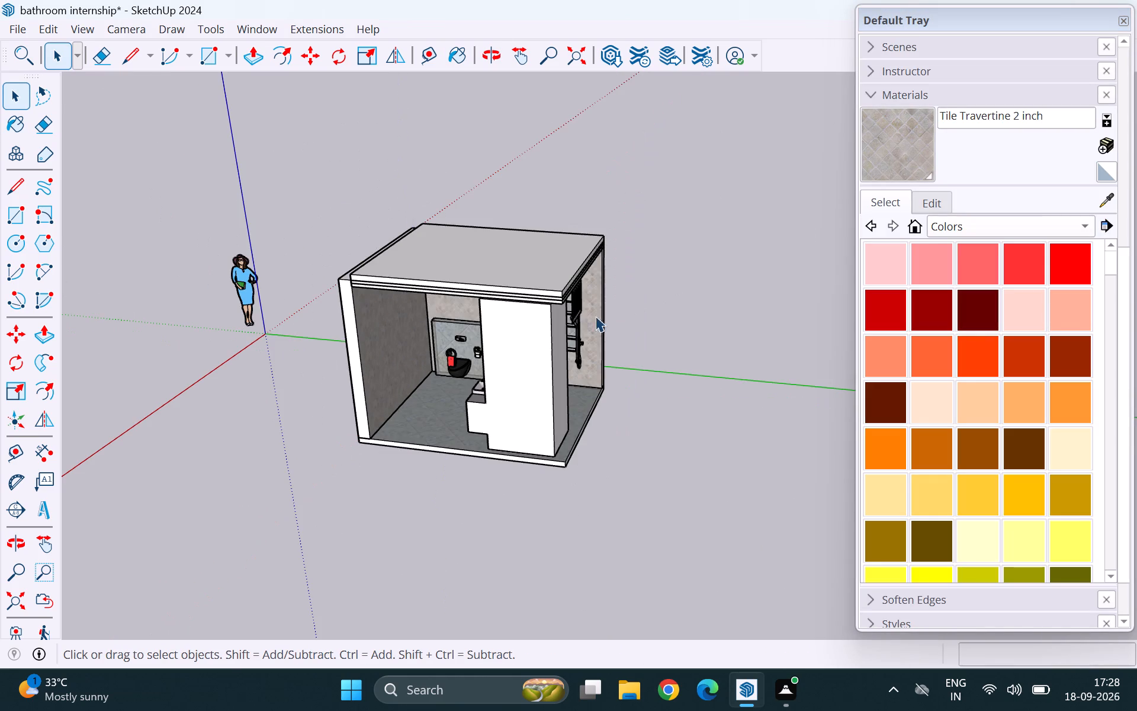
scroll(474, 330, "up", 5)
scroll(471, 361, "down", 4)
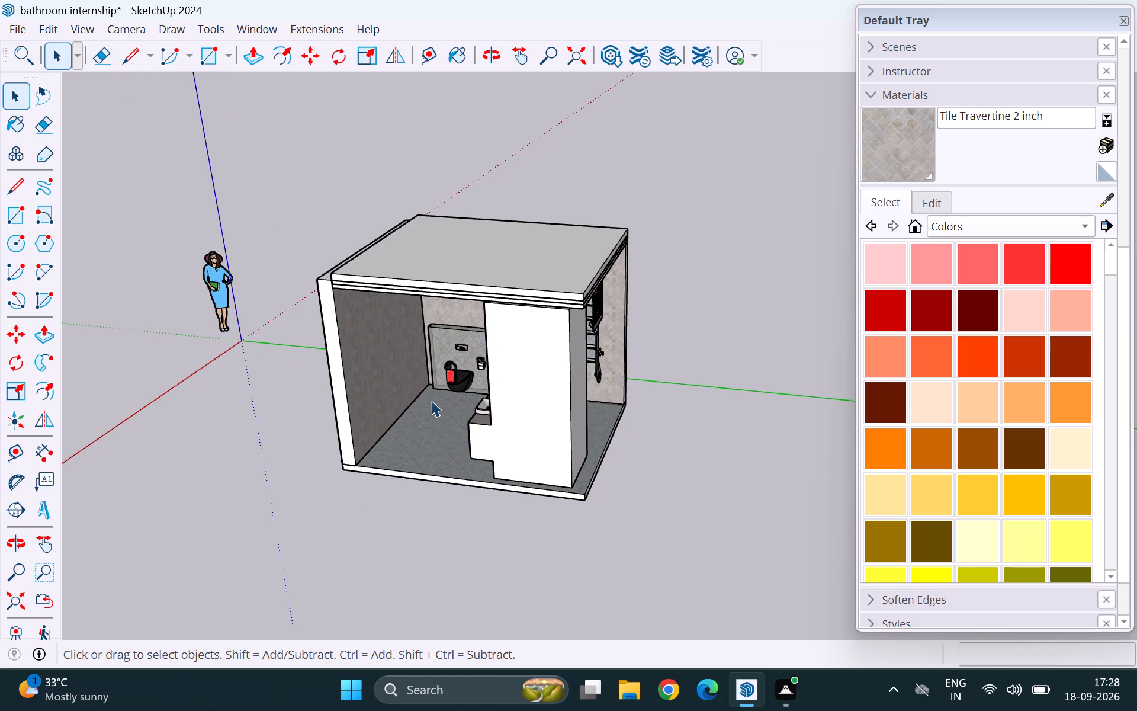
Push/Pull the roof slab's side face outward to the new front wall's outer edge so it covers the wall top.
scroll(419, 370, "up", 2)
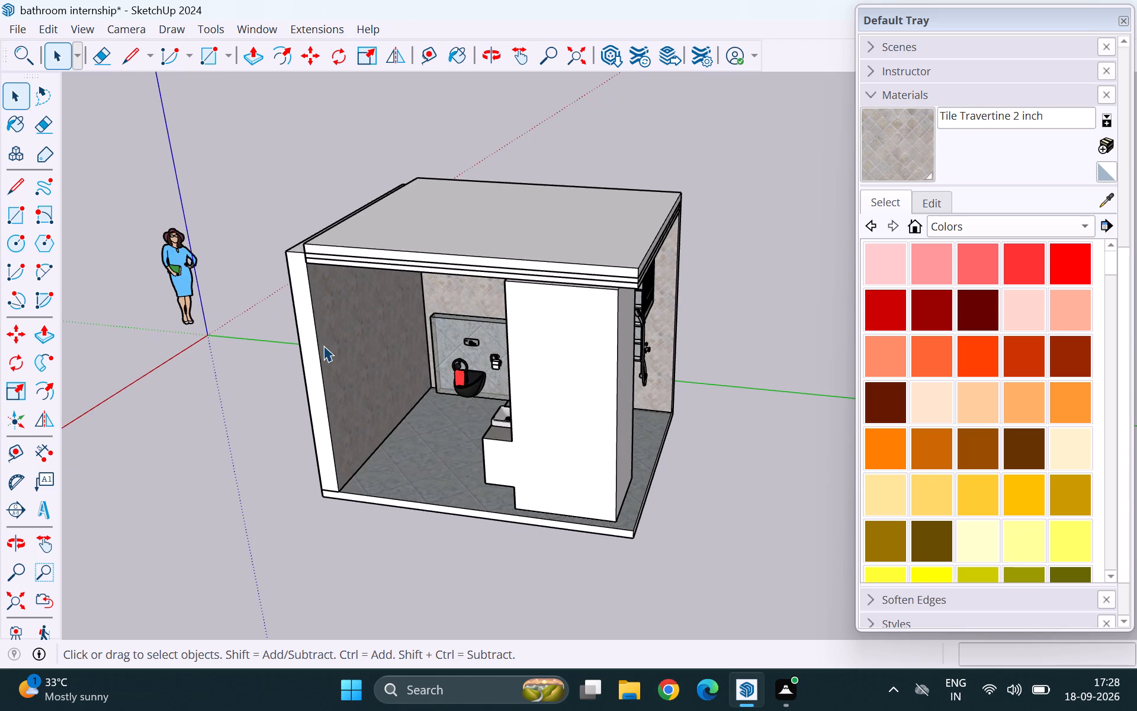
middle_click_drag(460, 442, 663, 463)
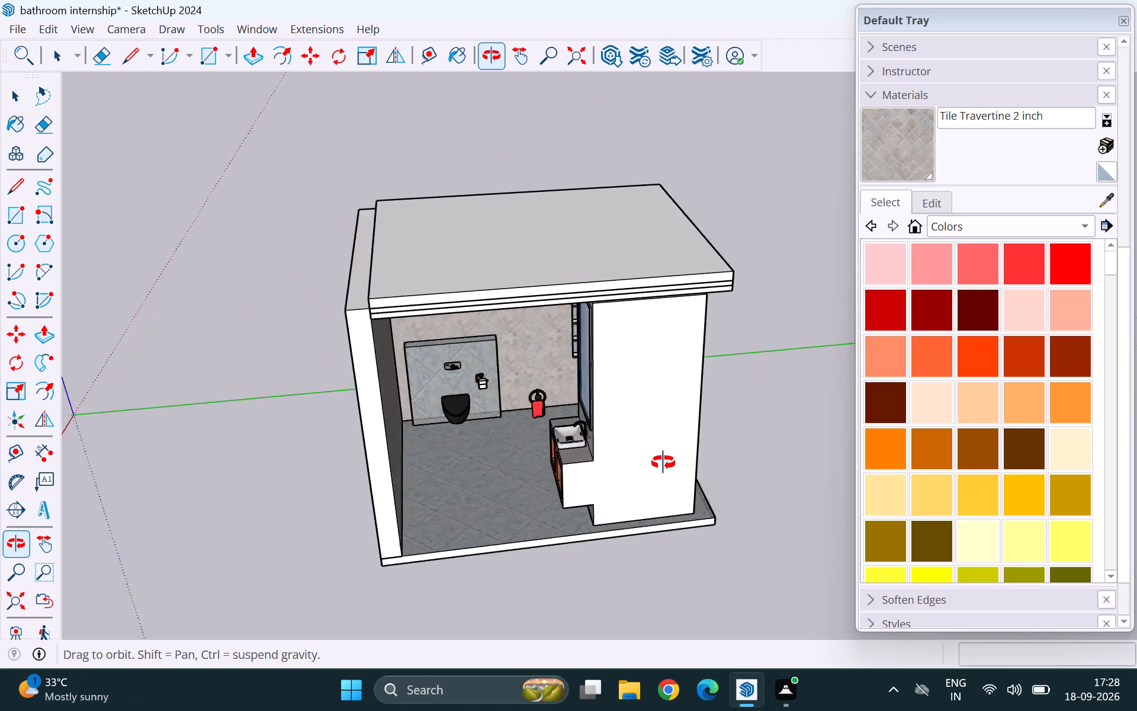
middle_click_drag(663, 463, 803, 458)
scroll(550, 334, "up", 12)
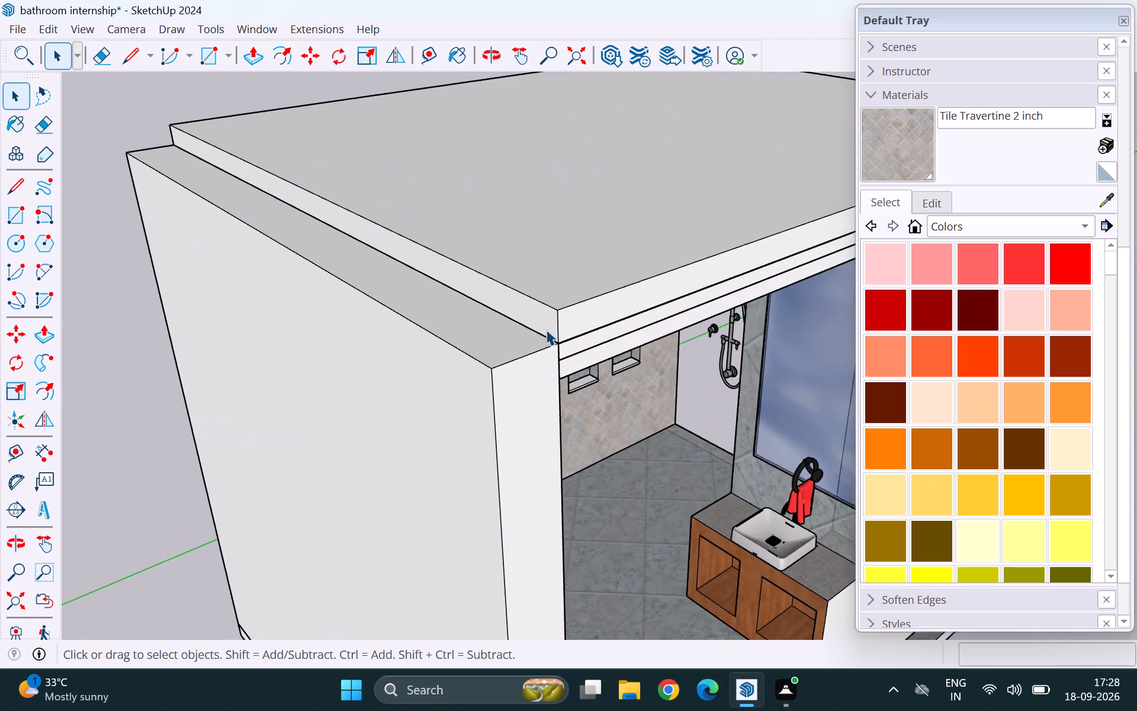
scroll(546, 329, "up", 2)
double_click(532, 311)
left_click(532, 311)
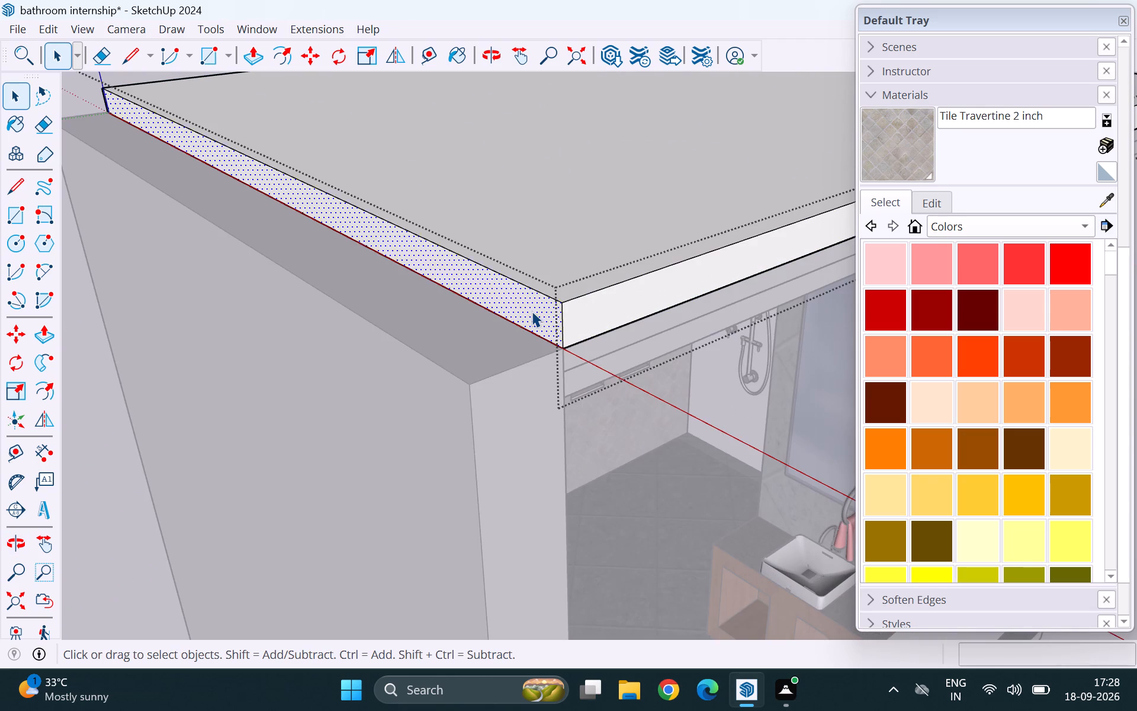
key("p")
left_click(532, 311)
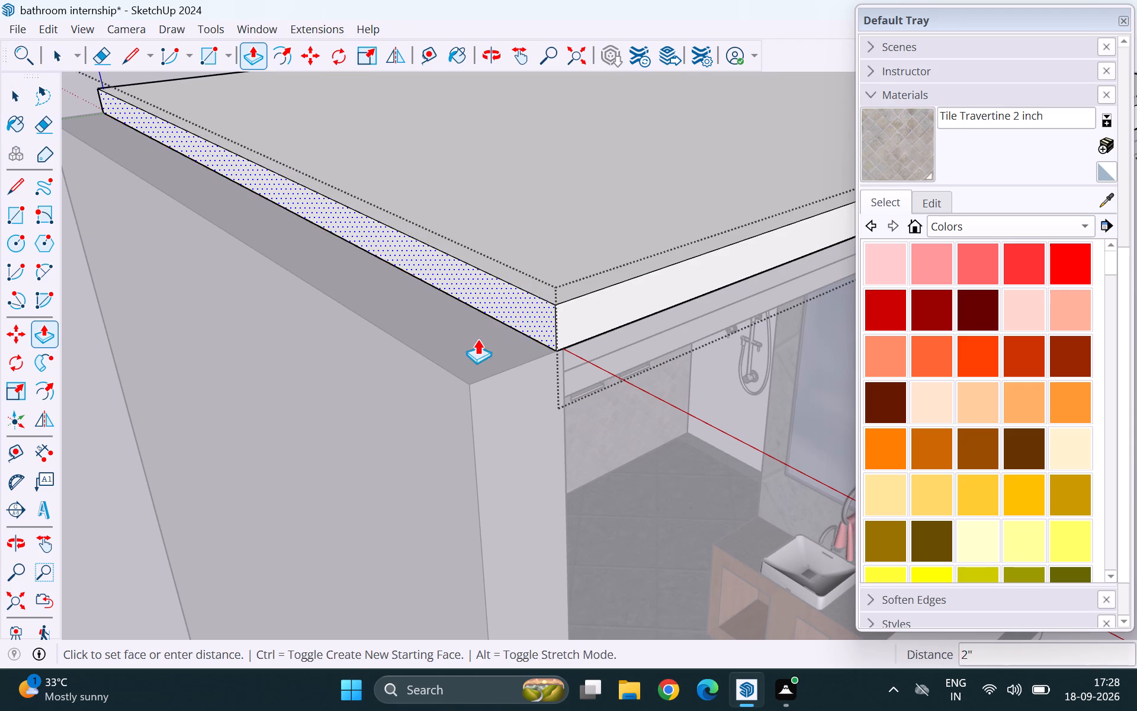
left_click(463, 382)
key("space")
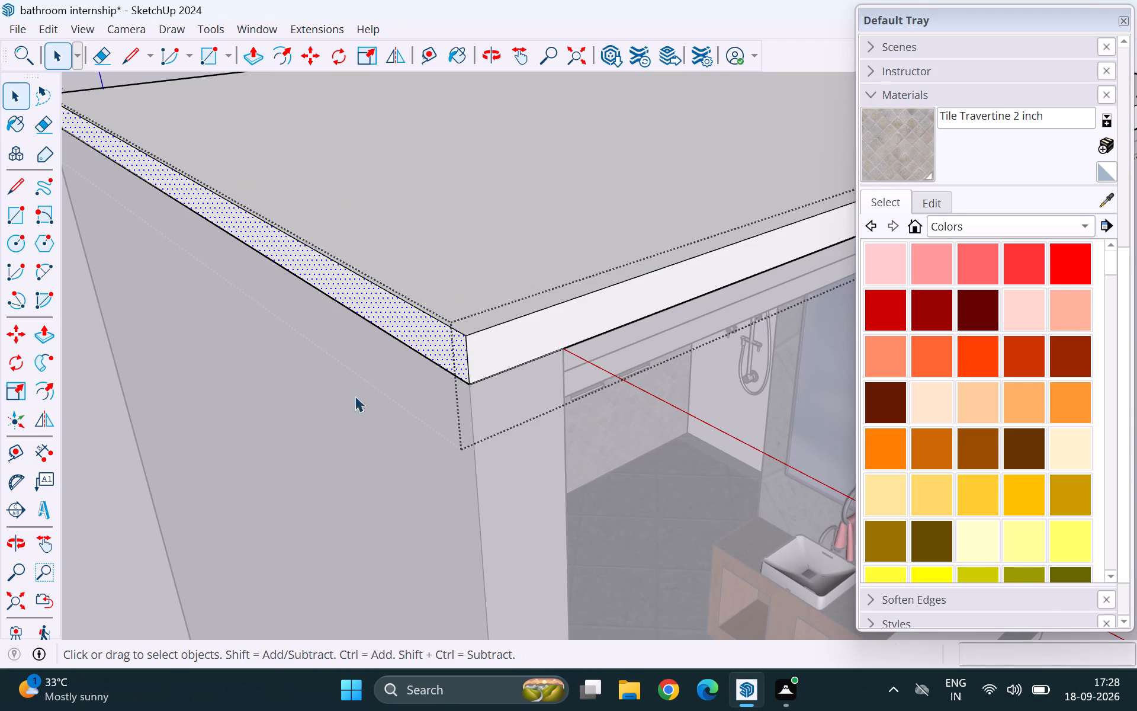
scroll(355, 403, "down", 18)
left_click(706, 308)
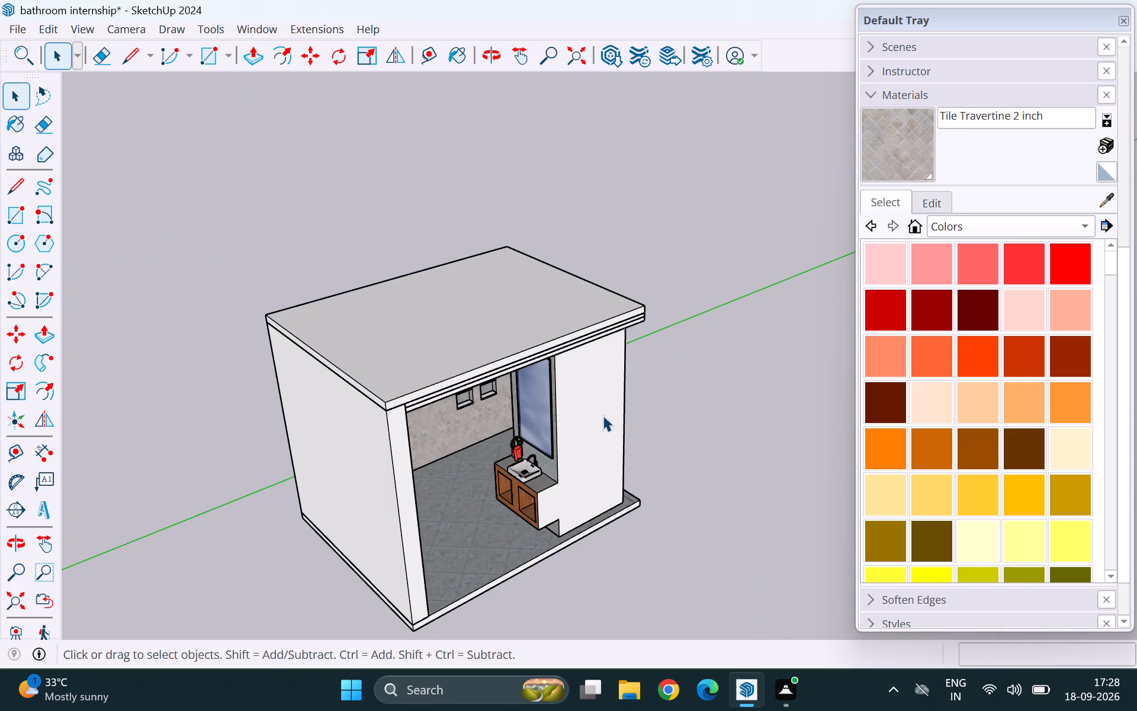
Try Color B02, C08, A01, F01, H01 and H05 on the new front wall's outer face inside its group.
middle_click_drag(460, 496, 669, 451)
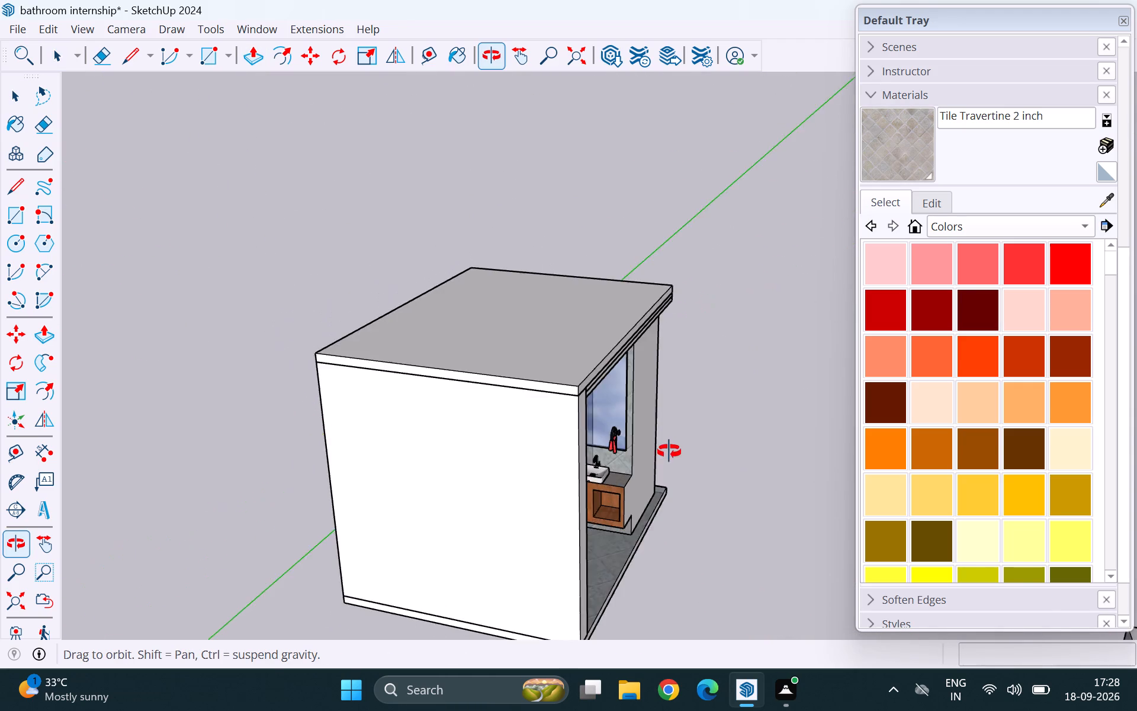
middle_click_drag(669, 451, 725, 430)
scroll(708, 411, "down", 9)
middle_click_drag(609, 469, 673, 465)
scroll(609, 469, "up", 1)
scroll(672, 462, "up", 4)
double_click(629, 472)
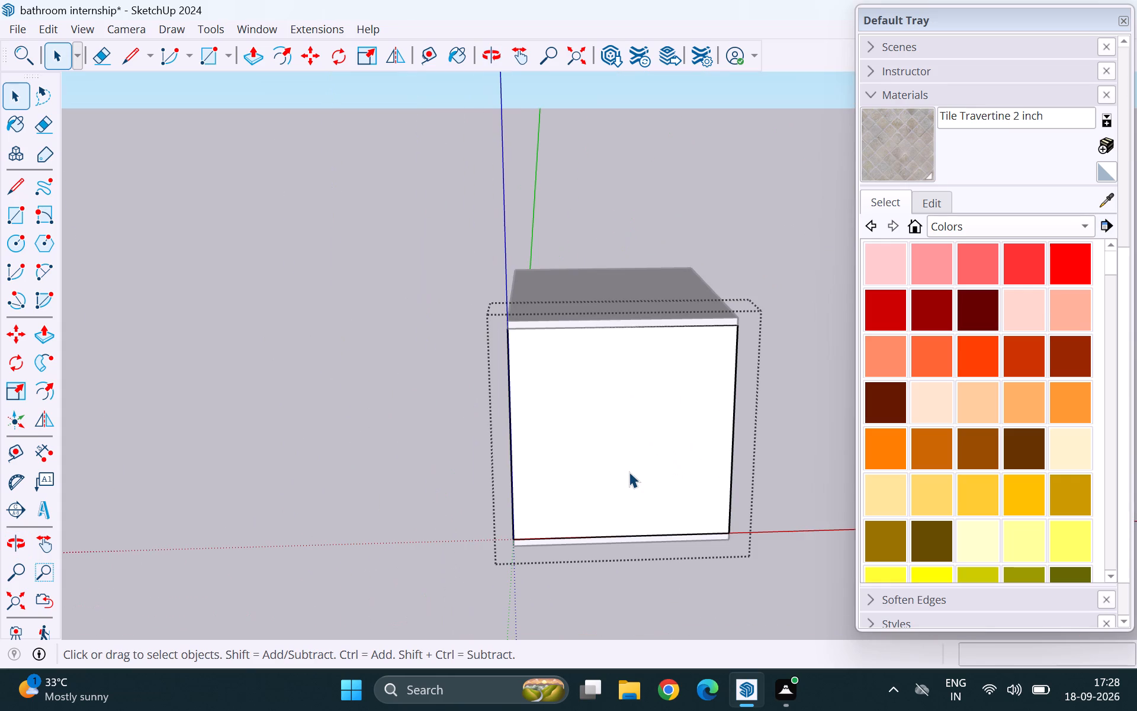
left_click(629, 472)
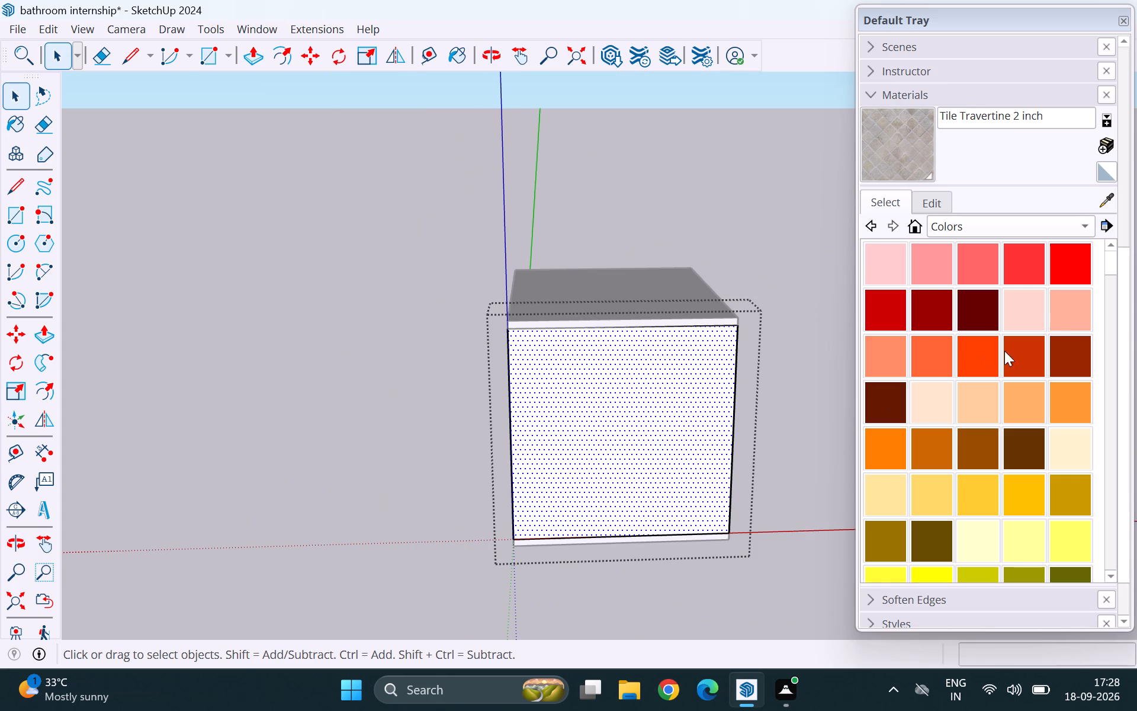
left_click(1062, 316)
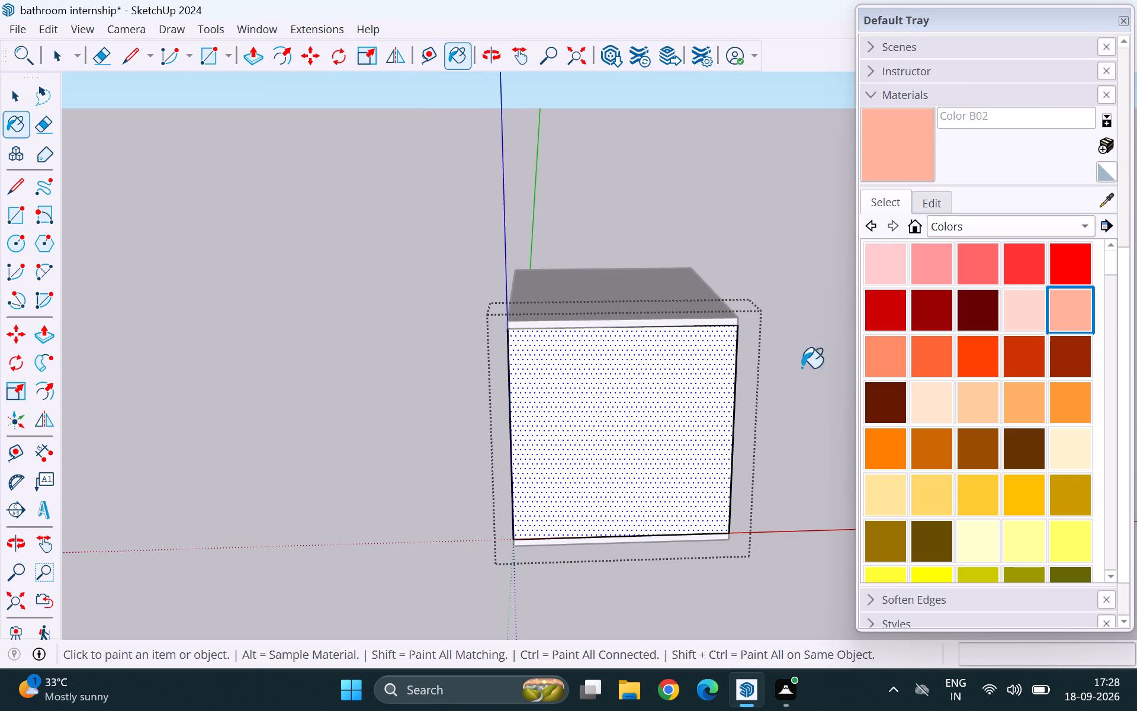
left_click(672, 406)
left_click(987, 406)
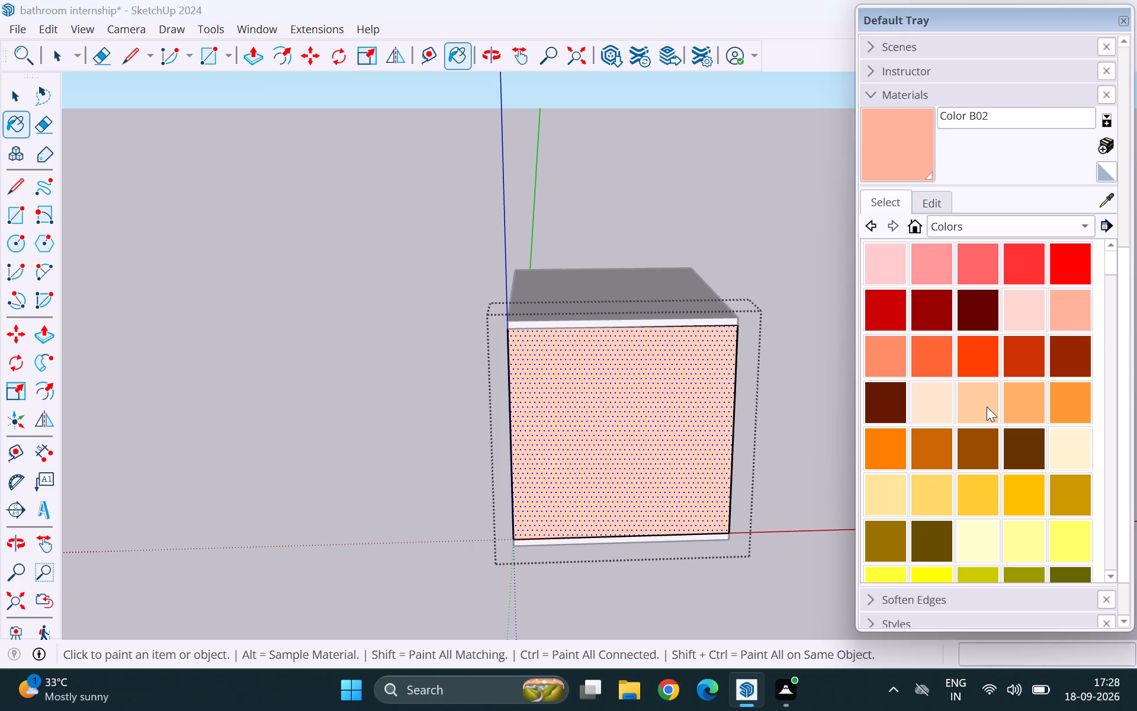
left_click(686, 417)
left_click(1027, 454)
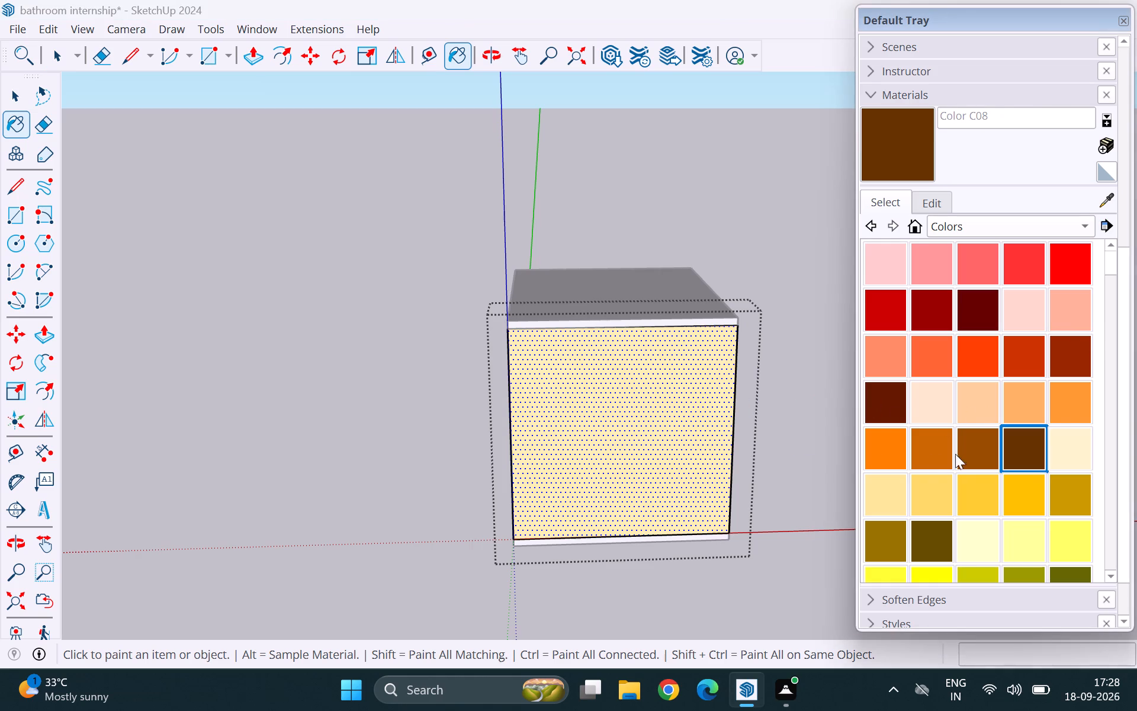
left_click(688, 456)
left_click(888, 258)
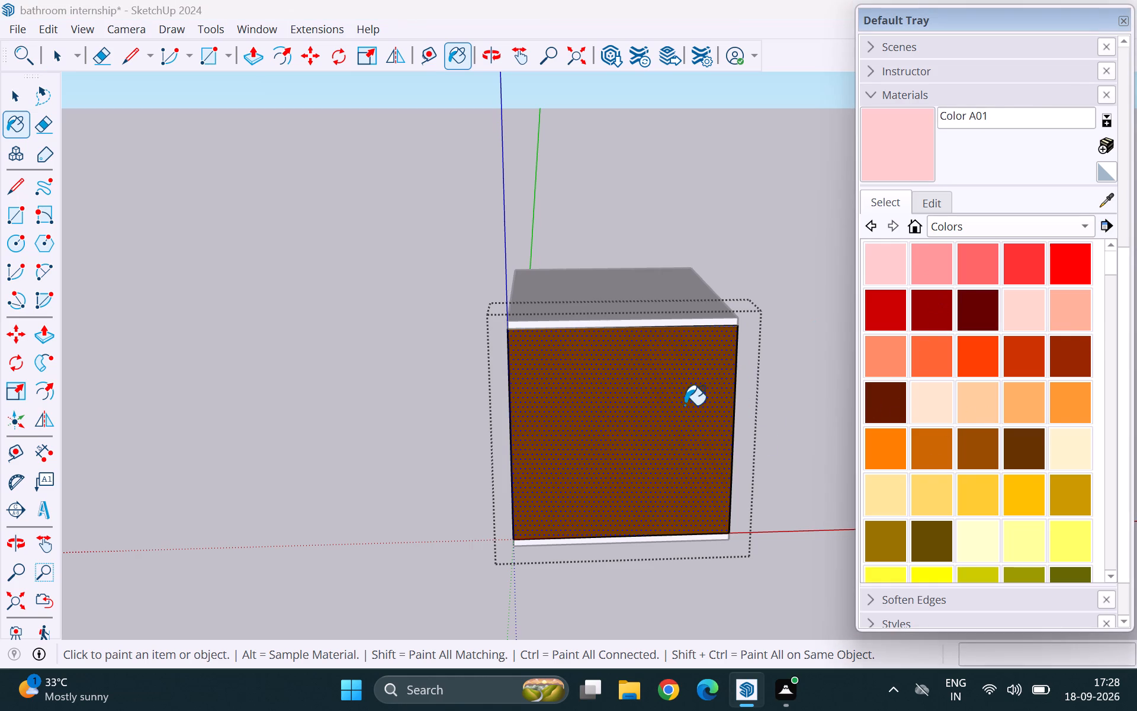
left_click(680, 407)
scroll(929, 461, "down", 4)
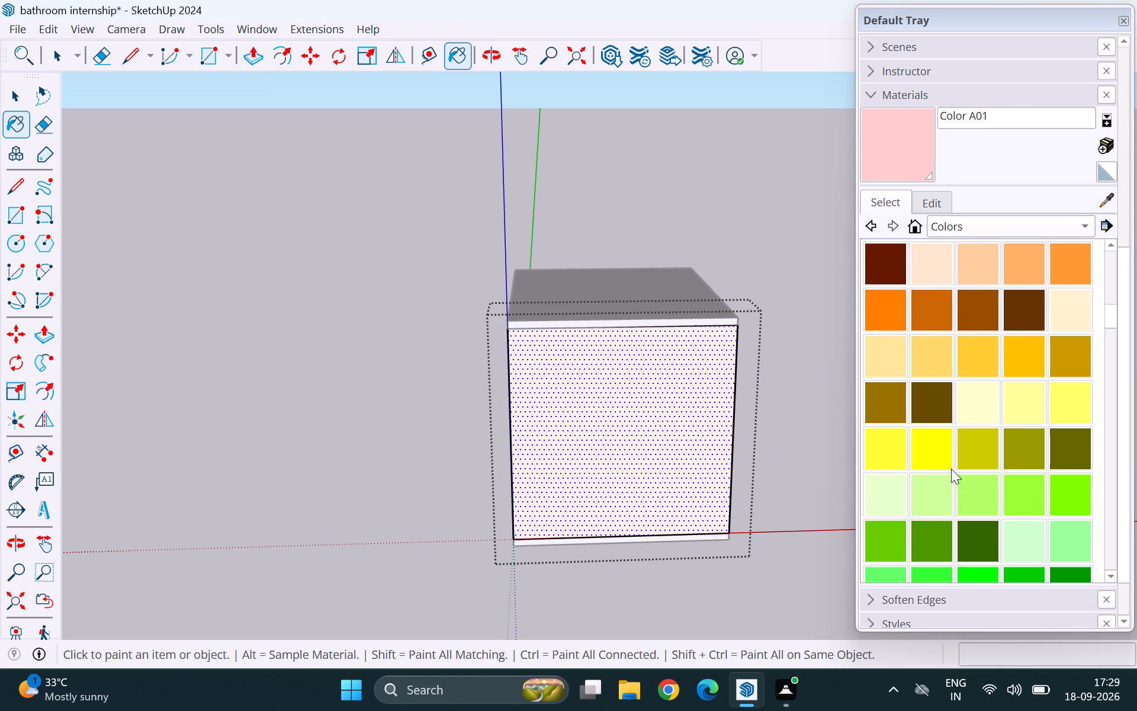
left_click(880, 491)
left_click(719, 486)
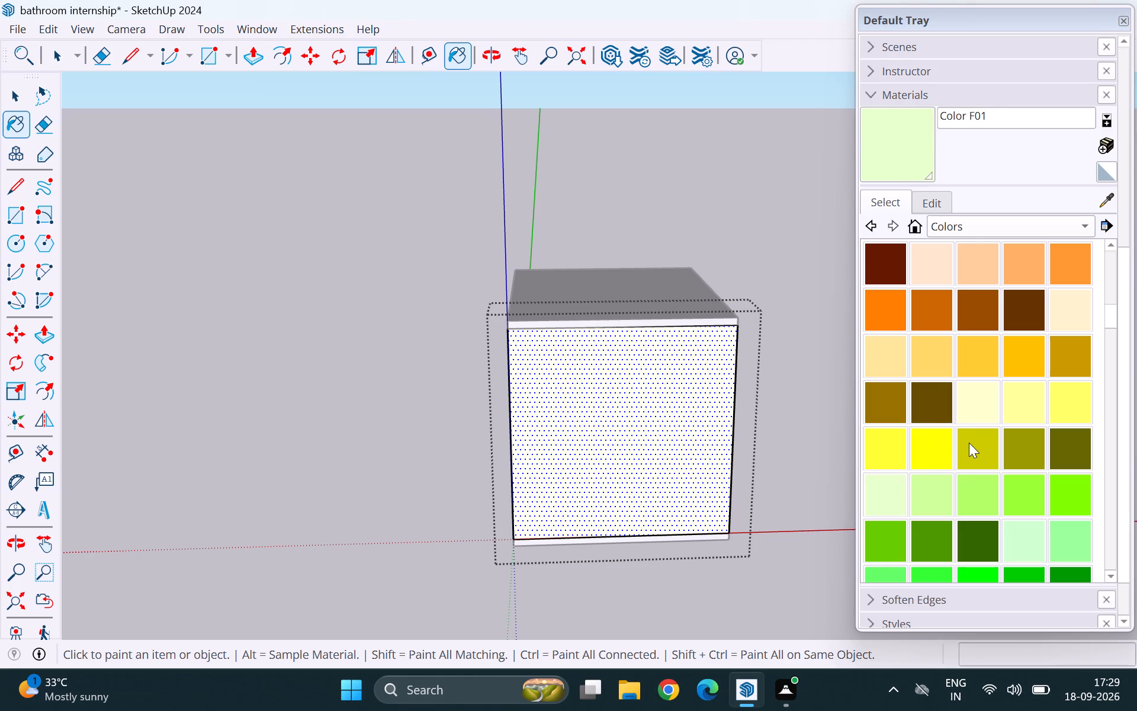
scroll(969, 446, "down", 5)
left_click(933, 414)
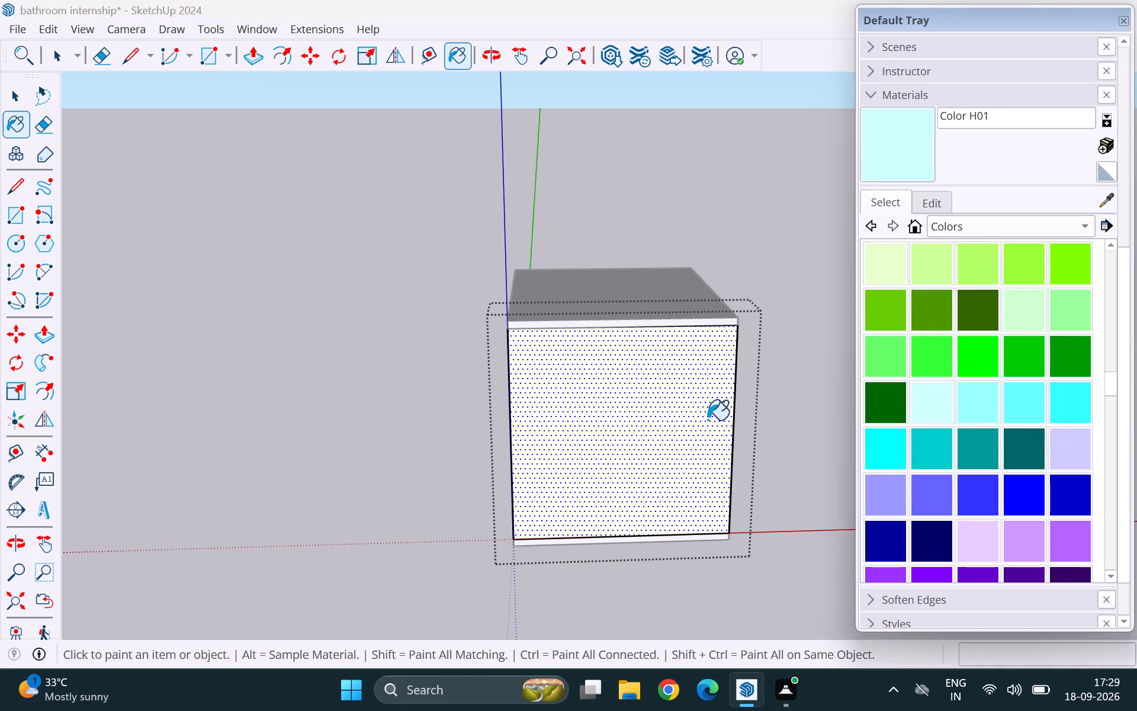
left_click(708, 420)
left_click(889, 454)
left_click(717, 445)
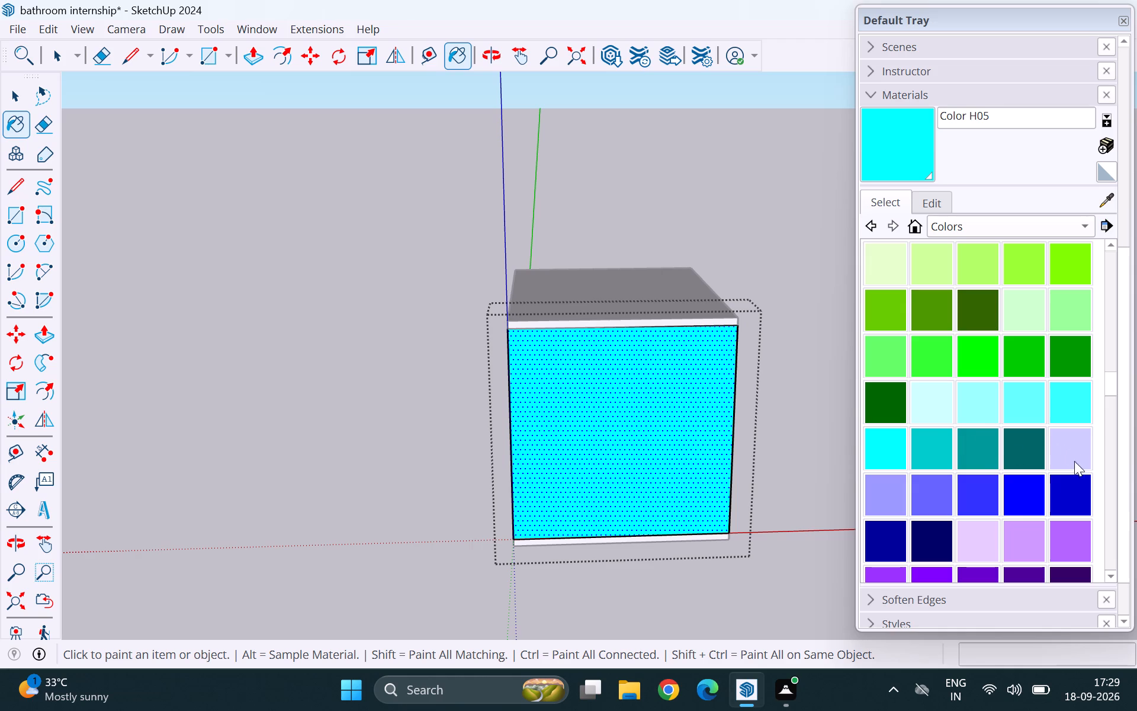
Paint the front wall's outer face with Color J01 and exit the wall group.
left_click_drag(979, 547, 972, 547)
left_click(673, 463)
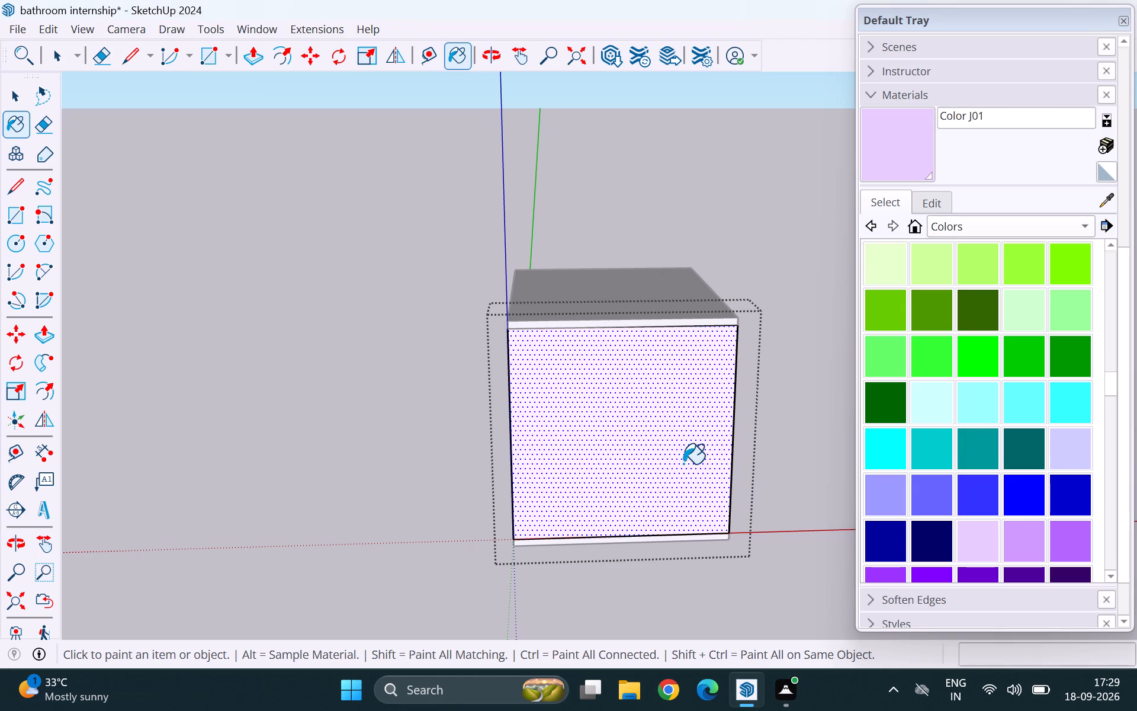
key("space")
left_click(381, 305)
scroll(431, 344, "down", 3)
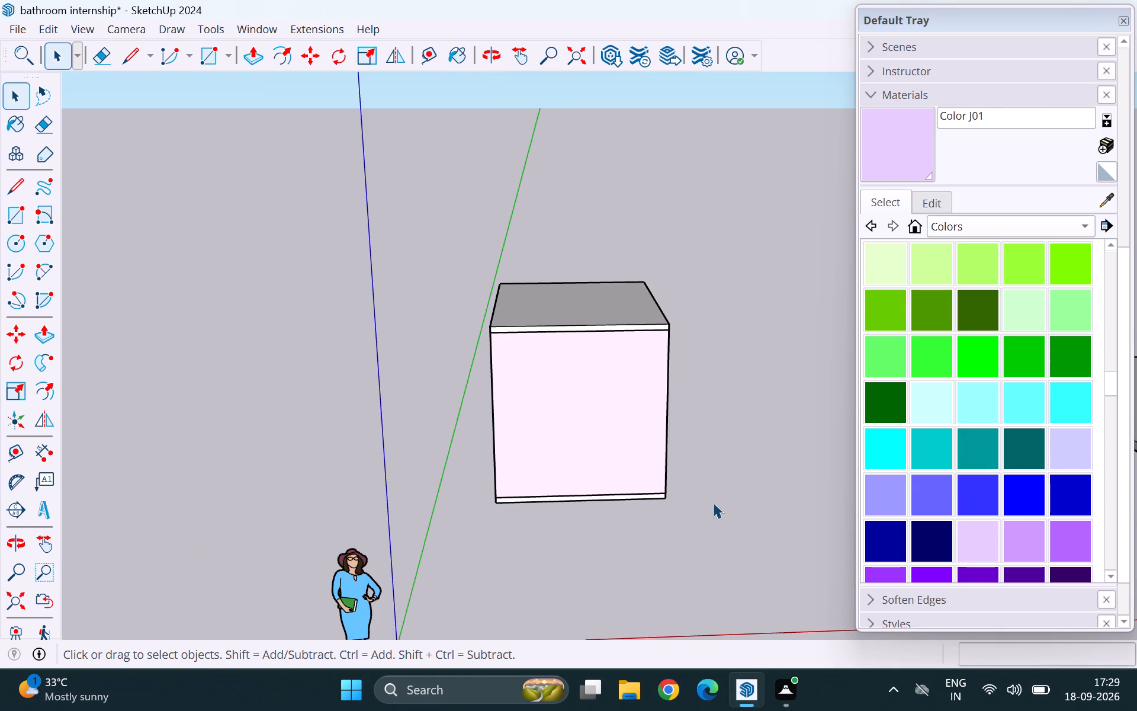
Delete the loose rectangular slab lying near the origin beside the bathroom box.
middle_click_drag(721, 493, 255, 482)
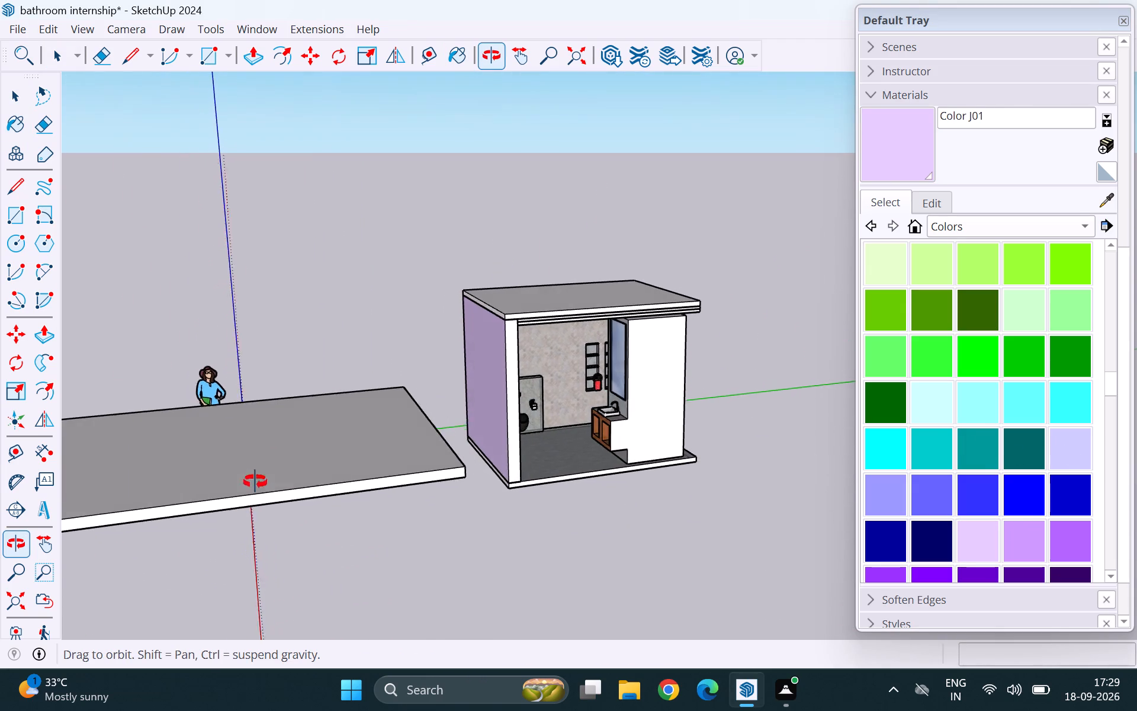
middle_click_drag(255, 482, 225, 513)
left_click(261, 491)
key("Delete")
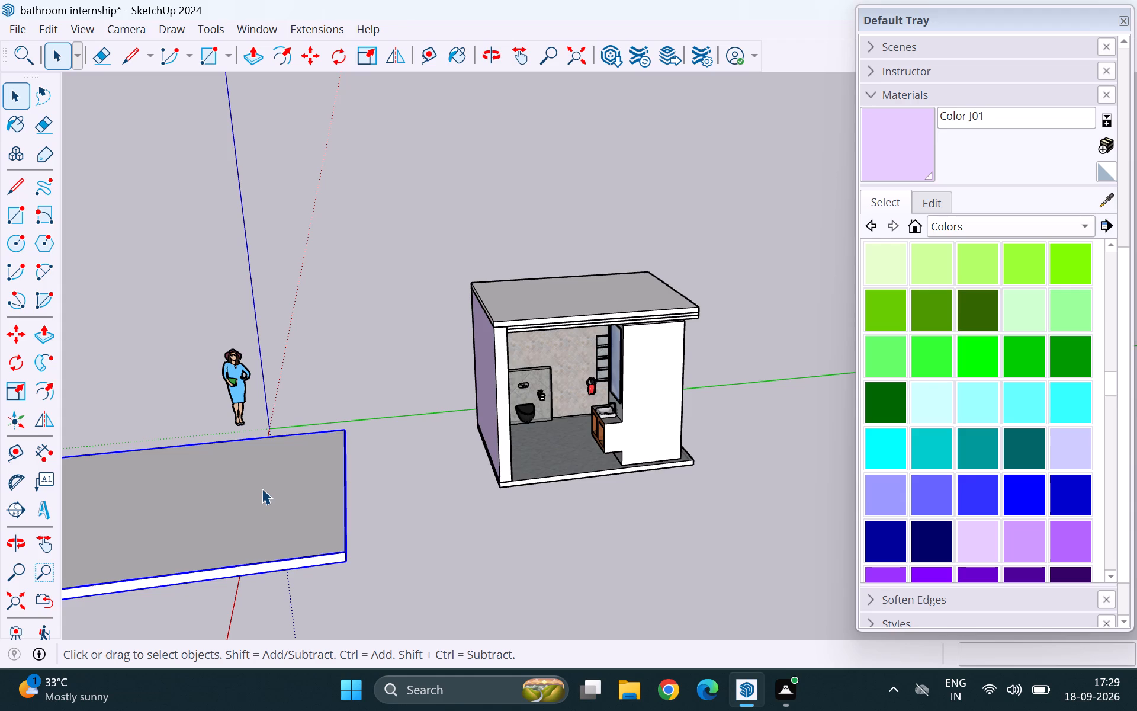
scroll(262, 488, "down", 11)
left_click(268, 504)
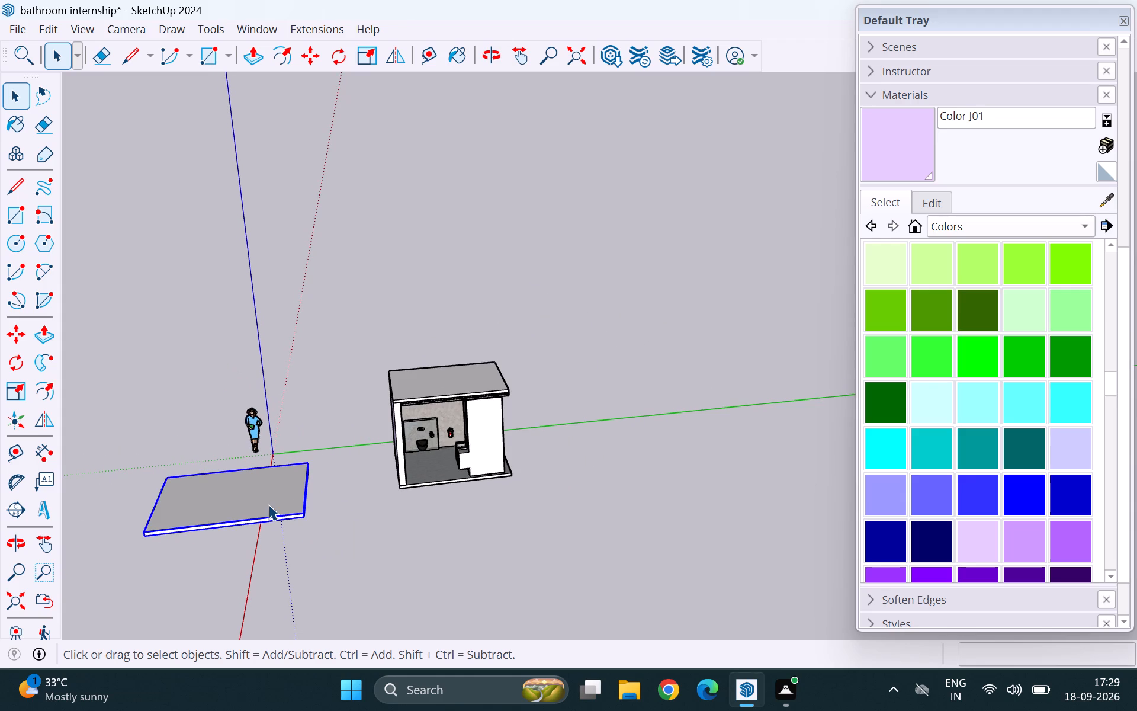
key("Delete")
Examine the bathroom box from outside, ending on a view facing the painted front wall.
scroll(271, 506, "down", 11)
middle_click_drag(371, 501, 538, 470)
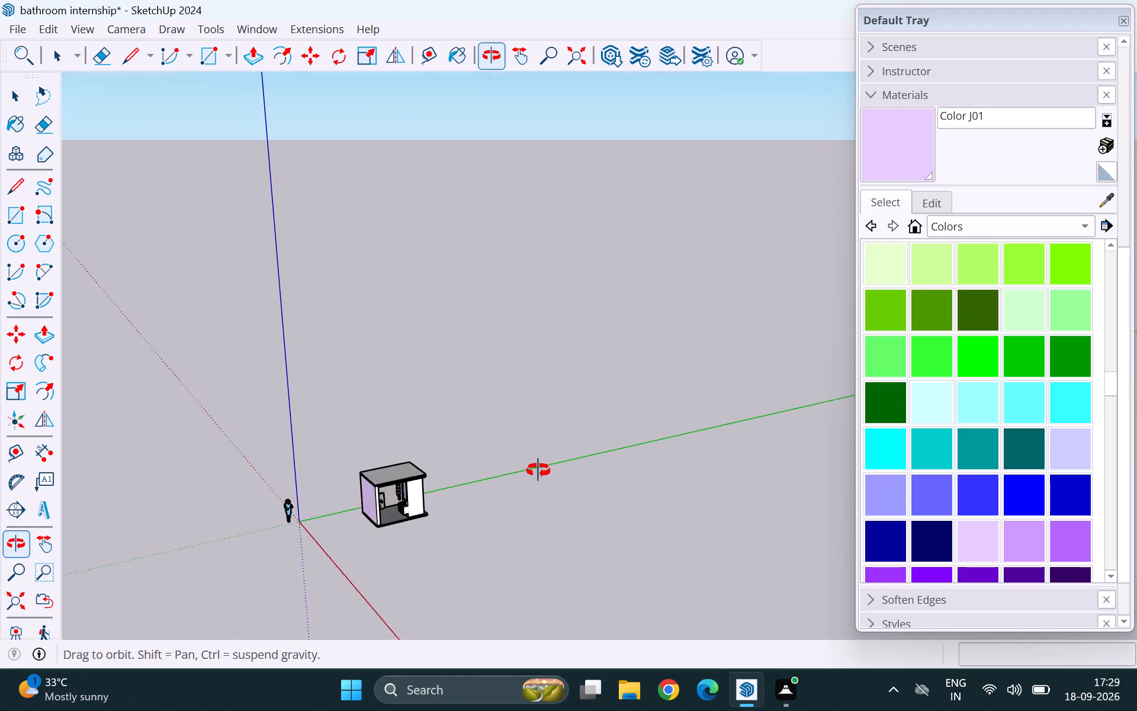
middle_click_drag(538, 470, 547, 470)
scroll(544, 470, "up", 1)
scroll(412, 524, "up", 5)
middle_click_drag(343, 541, 471, 537)
scroll(343, 541, "up", 1)
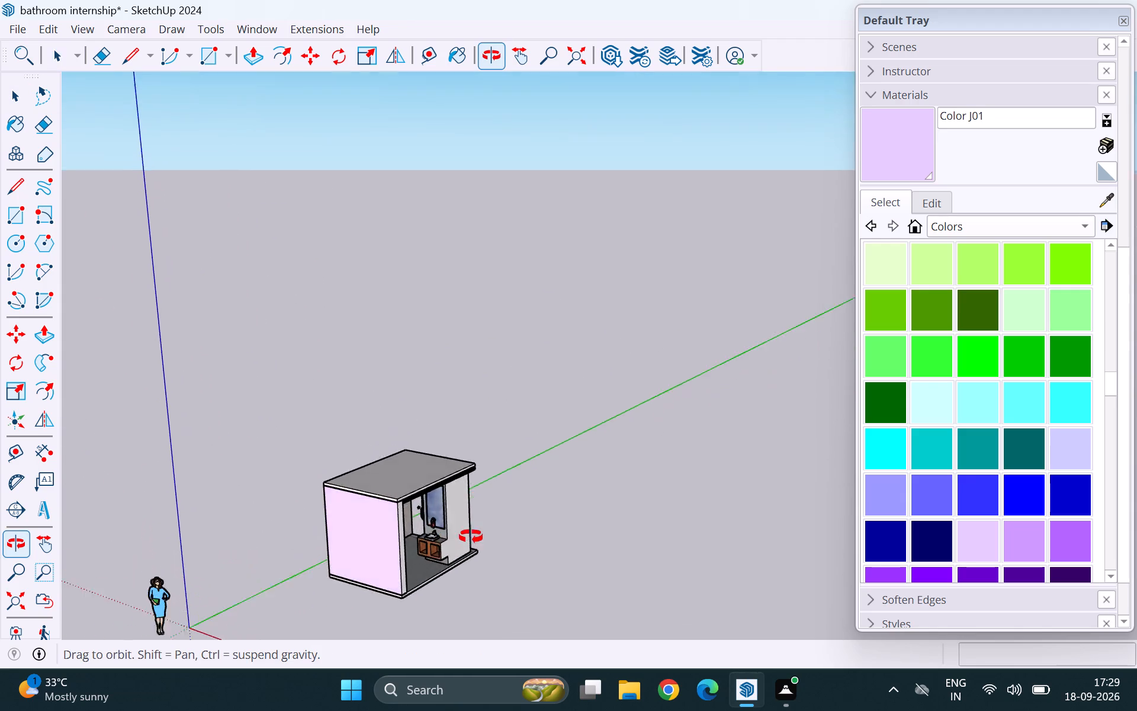
middle_click_drag(471, 537, 546, 542)
scroll(583, 491, "down", 4)
middle_click_drag(450, 578, 574, 580)
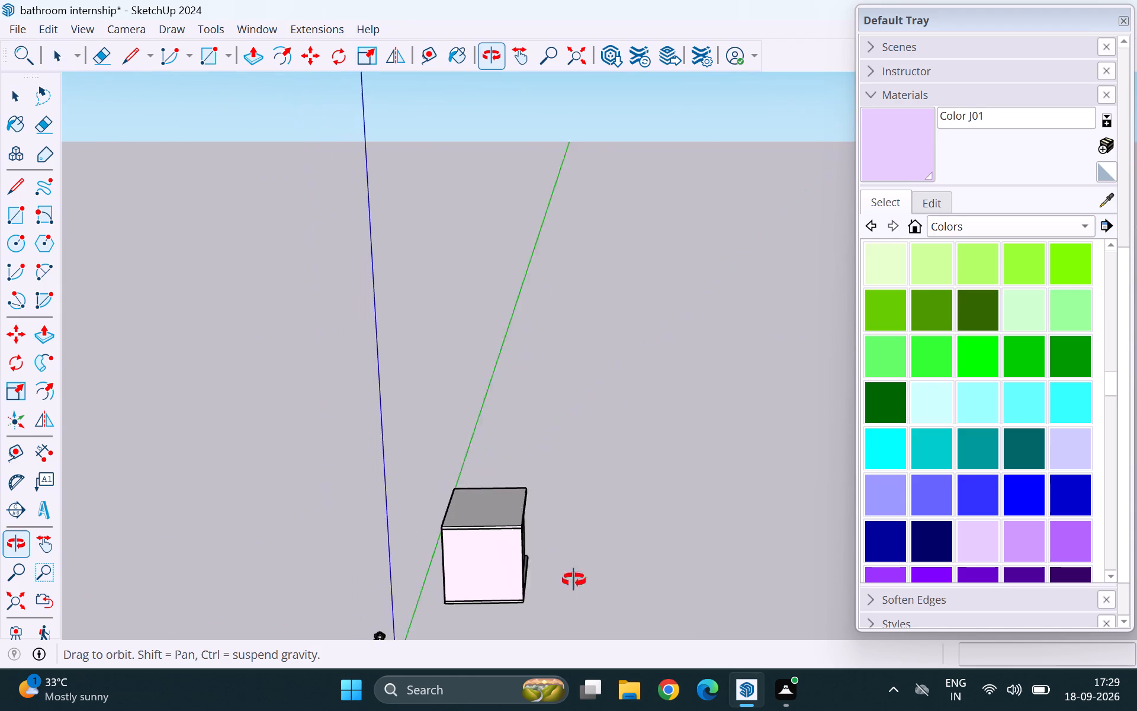
middle_click_drag(574, 580, 574, 581)
scroll(476, 594, "up", 10)
scroll(510, 486, "down", 5)
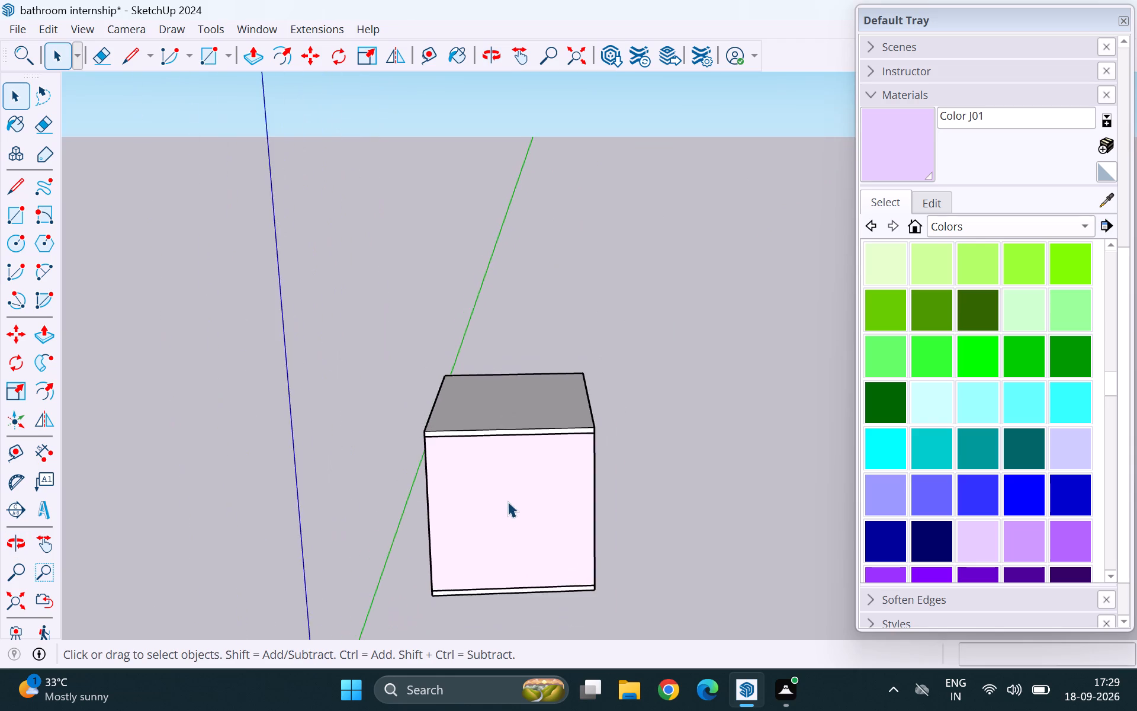
scroll(453, 540, "up", 4)
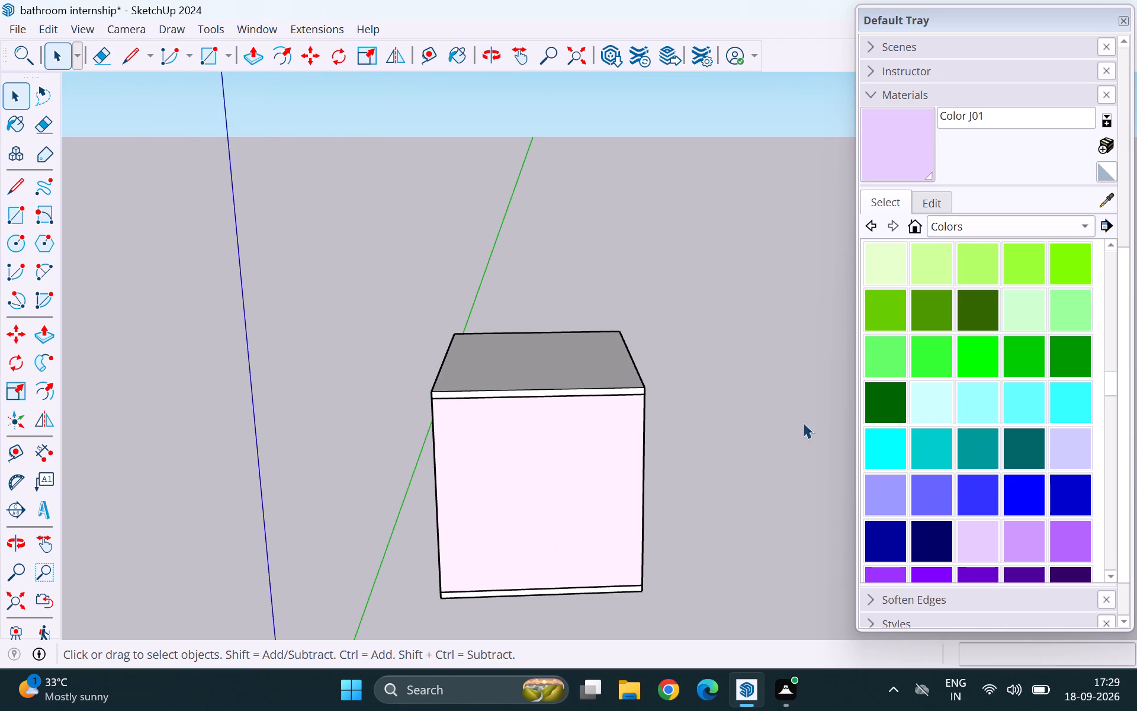
Hide the wall 3 tag to check the bathroom interior and show it again.
left_click(891, 92)
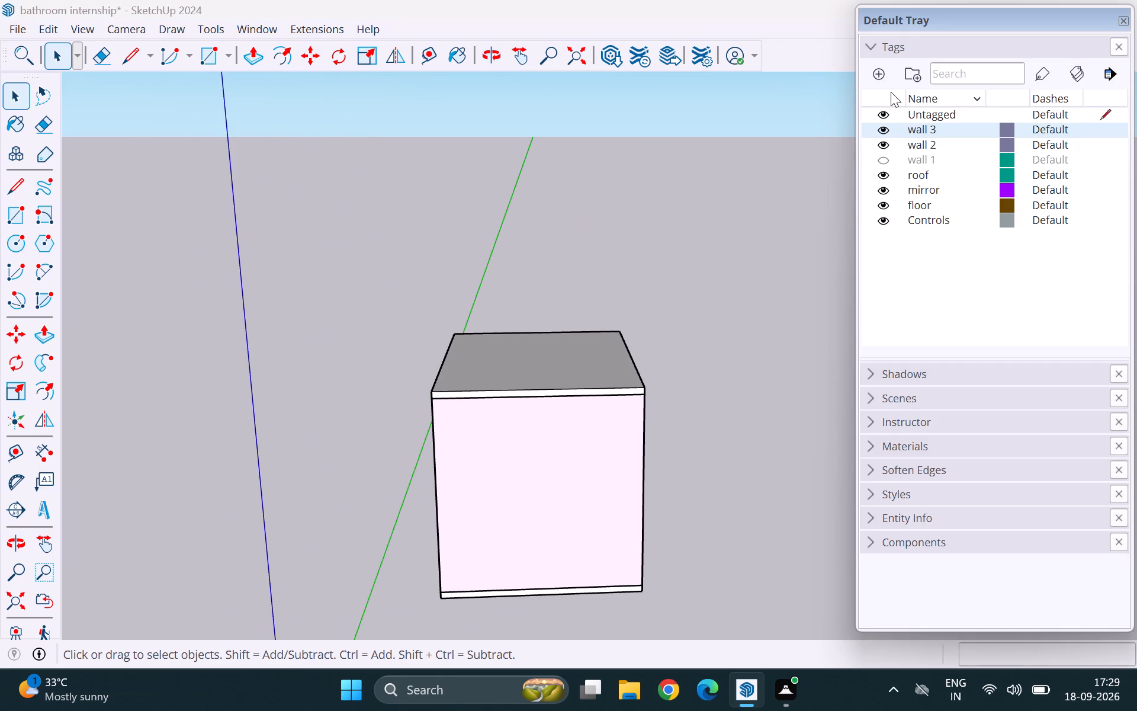
left_click(880, 132)
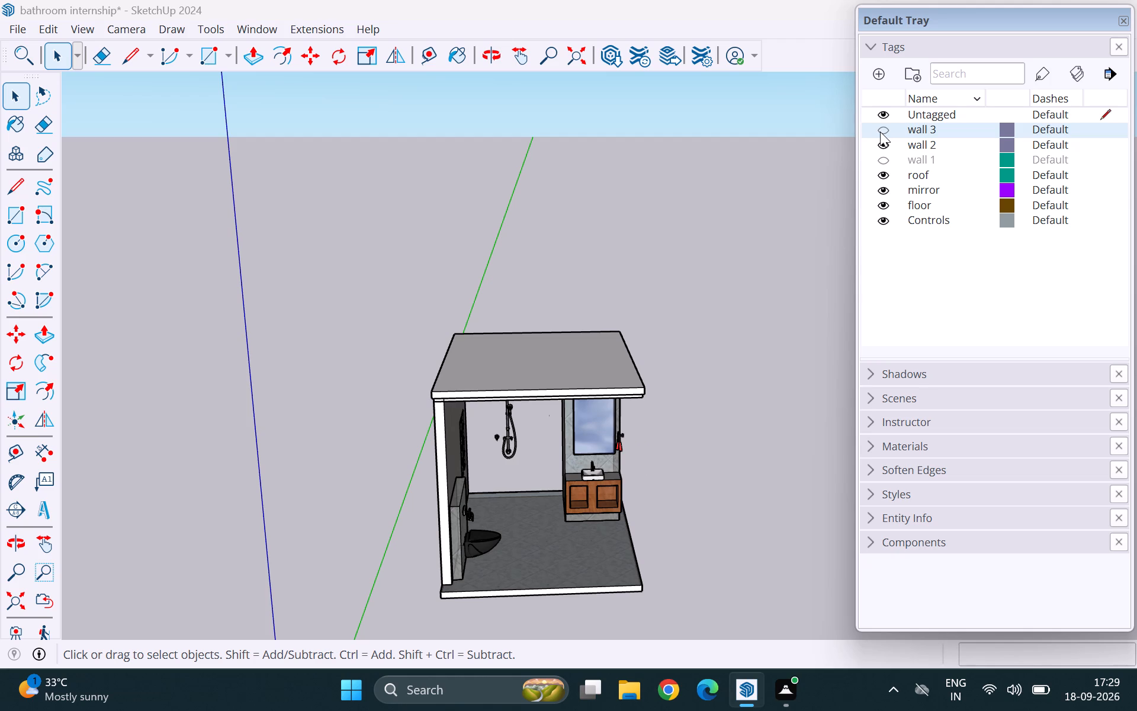
left_click(880, 132)
Inside the wall 3 group, place a vertical guide 6" in from the outer face's edge at the box's open side.
scroll(544, 481, "down", 4)
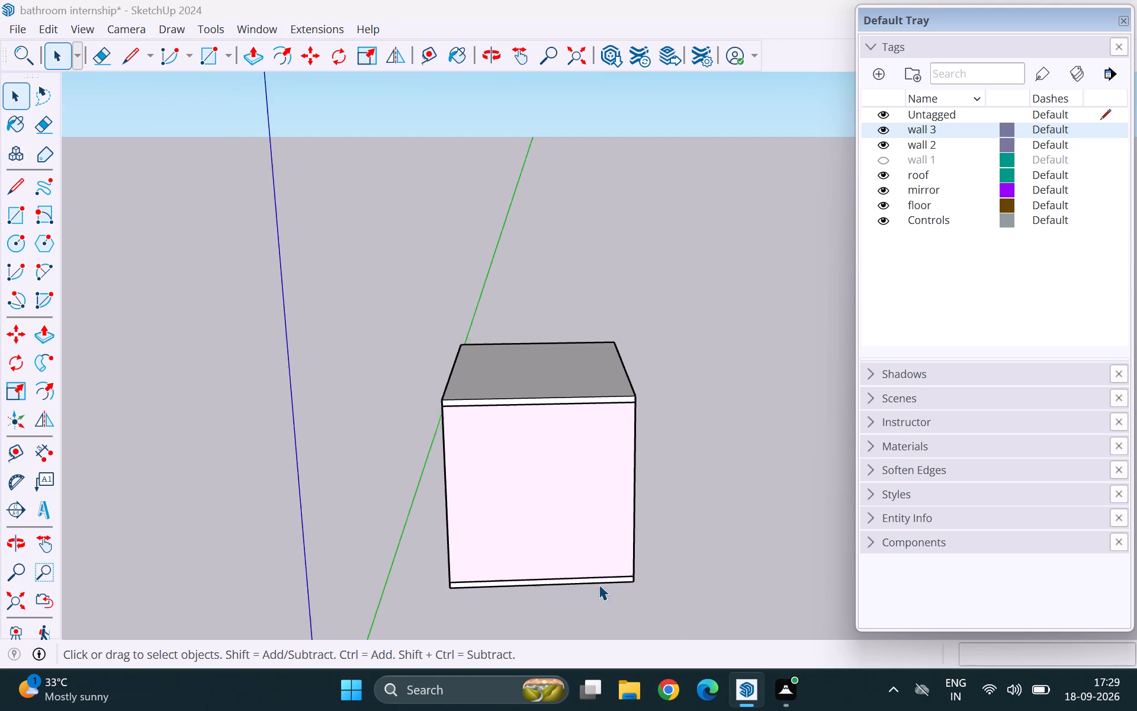
scroll(606, 588, "up", 1)
middle_click_drag(606, 588, 603, 538)
scroll(603, 494, "up", 8)
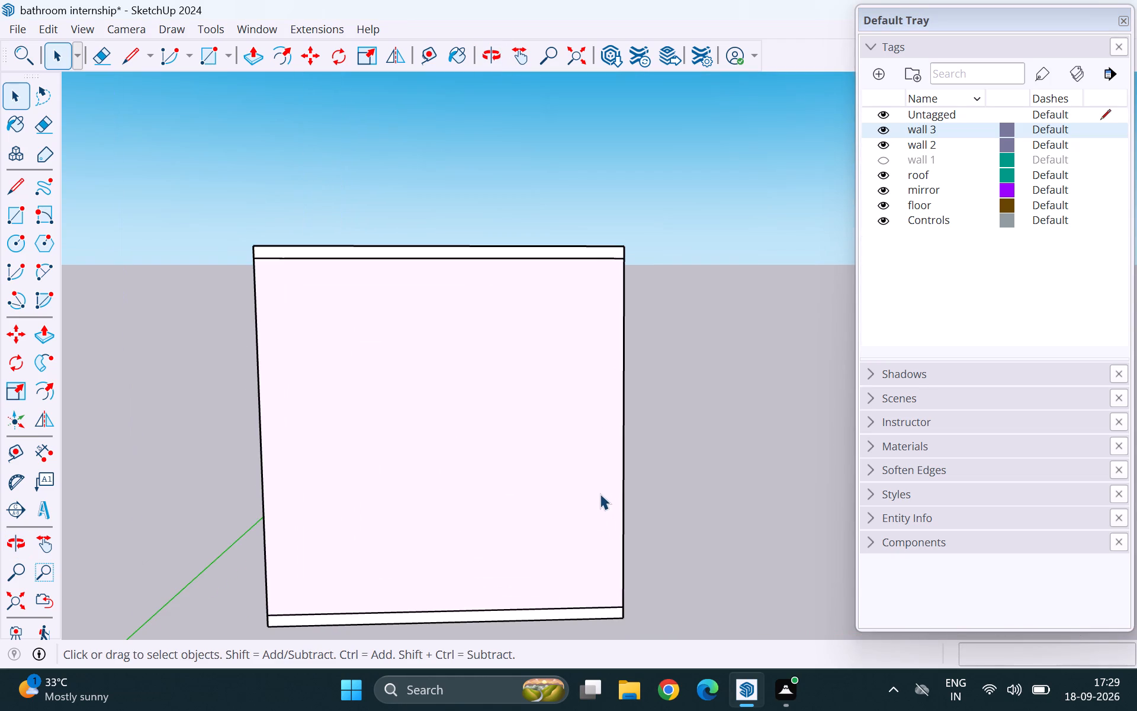
double_click(567, 510)
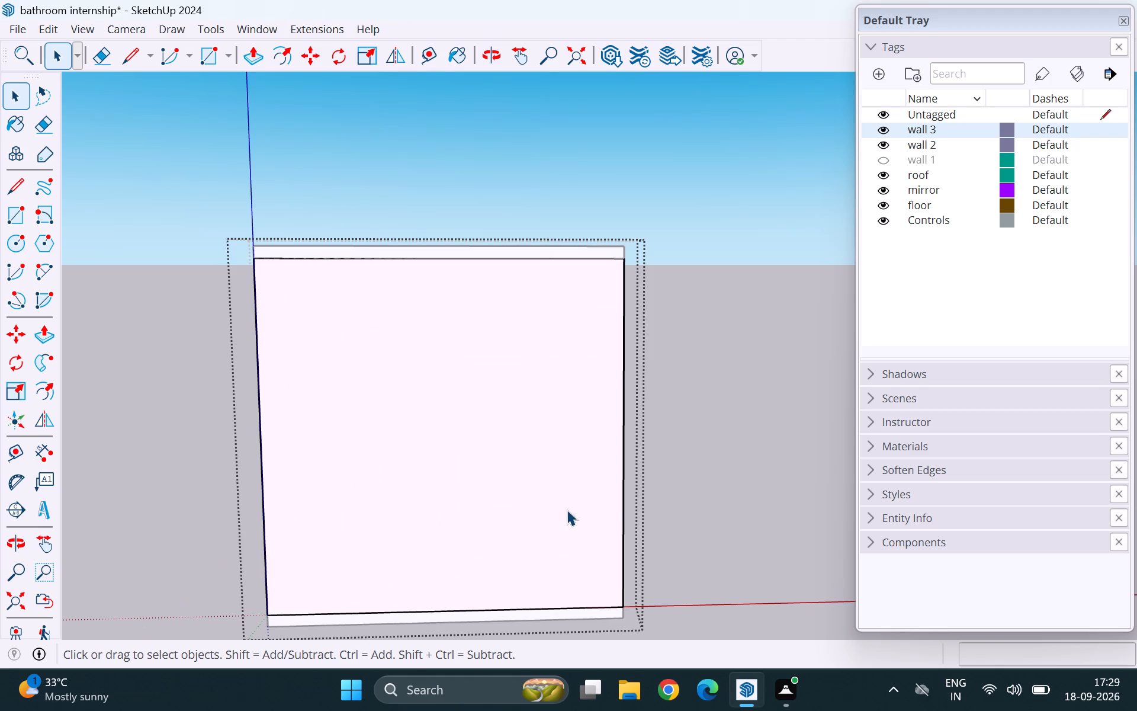
key("t")
left_click(618, 480)
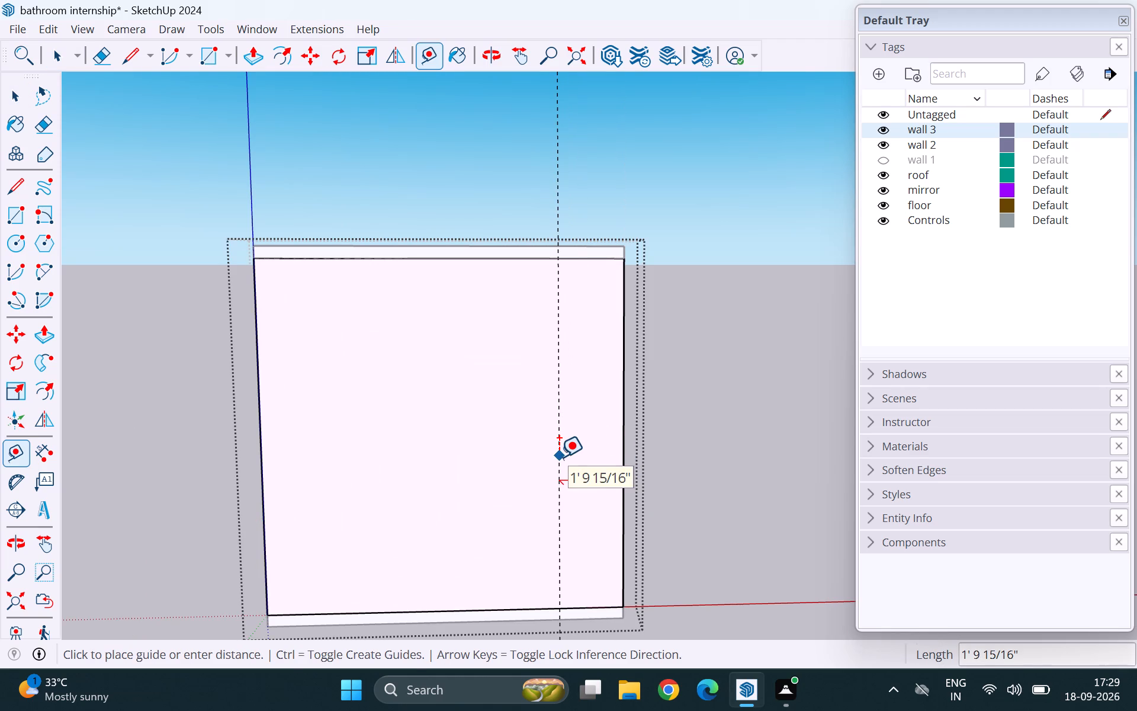
key("6")
key("Return")
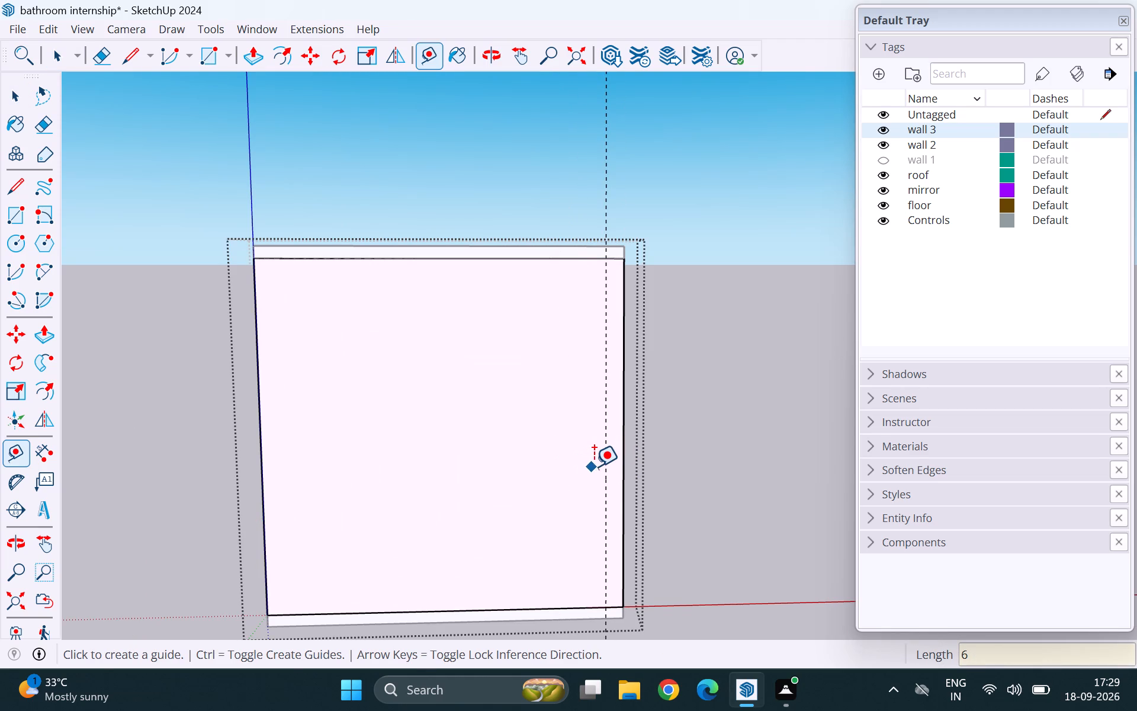
On the front wall's outer face, place a vertical guide 30" in from the 6" guide and a horizontal guide 7' above the bottom edge.
left_click(606, 477)
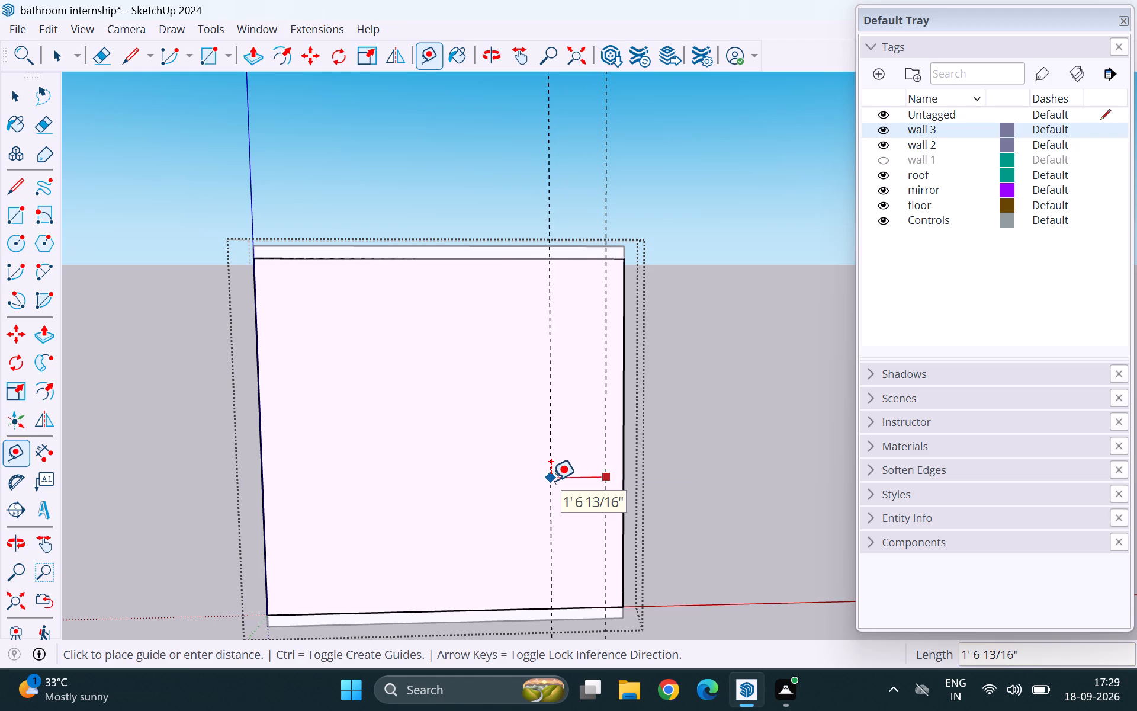
type("30")
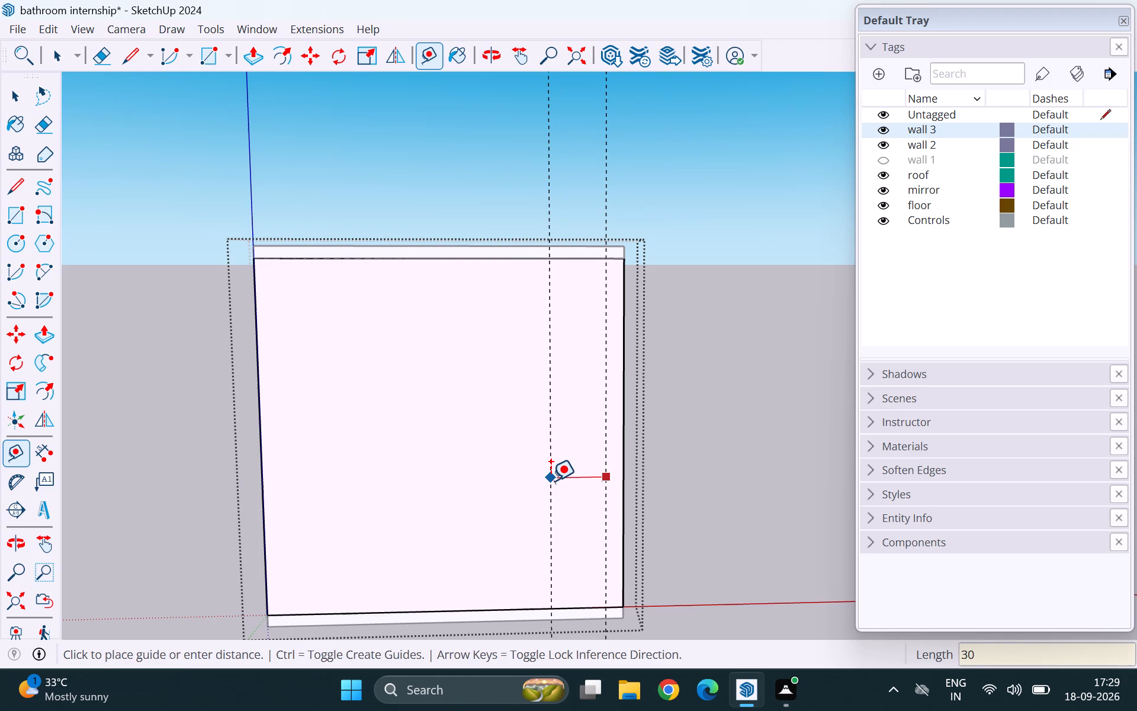
key("Return")
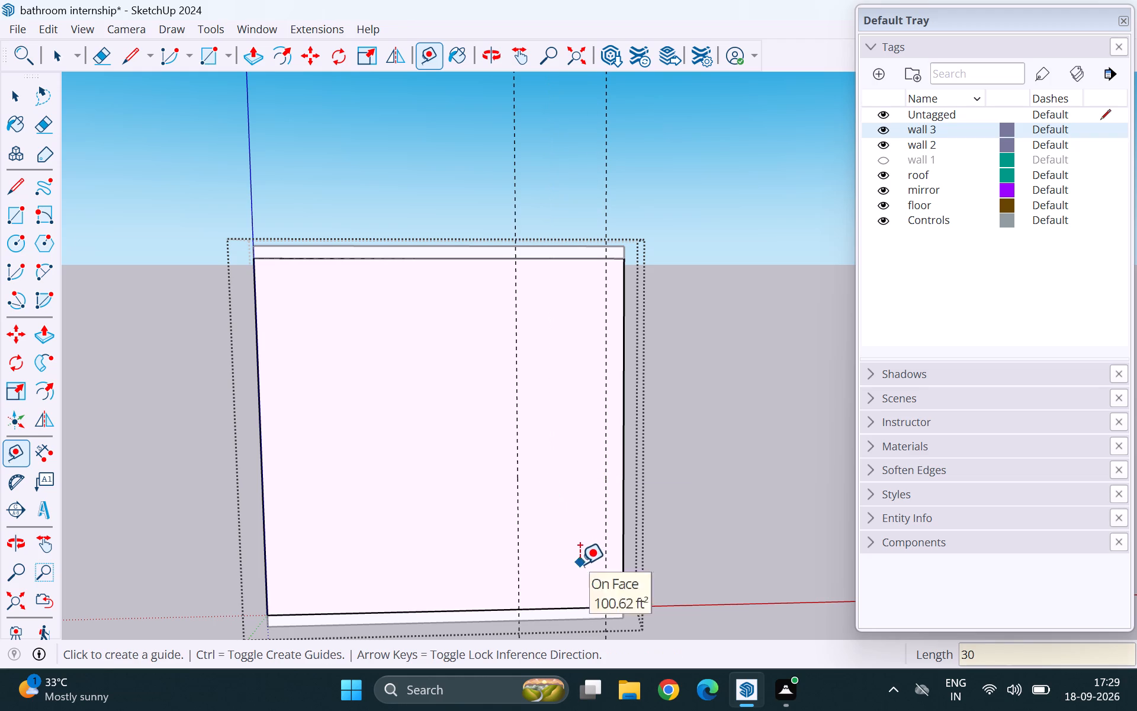
left_click(559, 605)
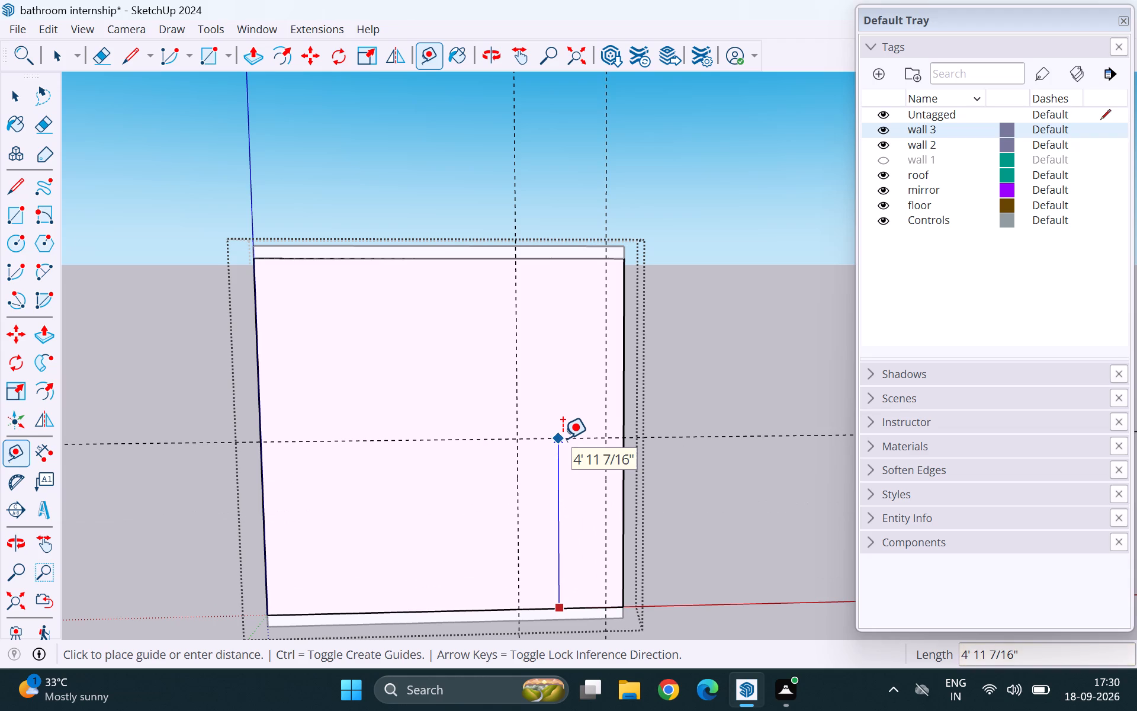
type("7'")
key("Return")
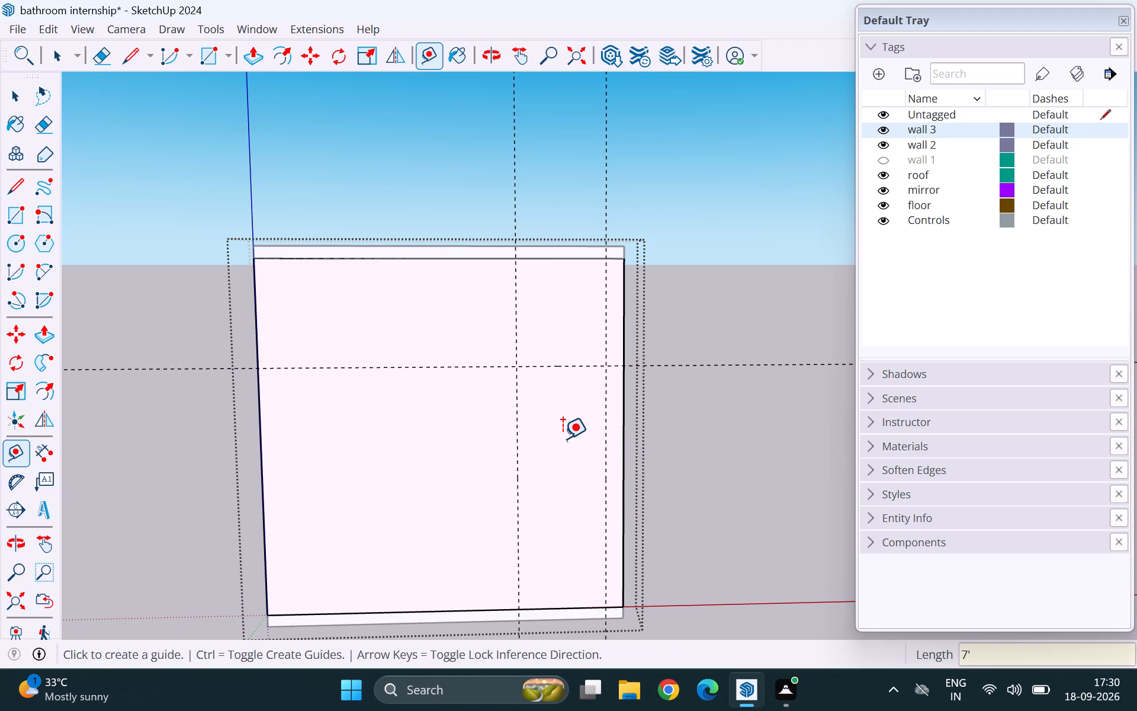
Cut a doorway through the front wall by drawing a 2' 6" by 7' rectangle between the guides and pushing it in 9".
key("r")
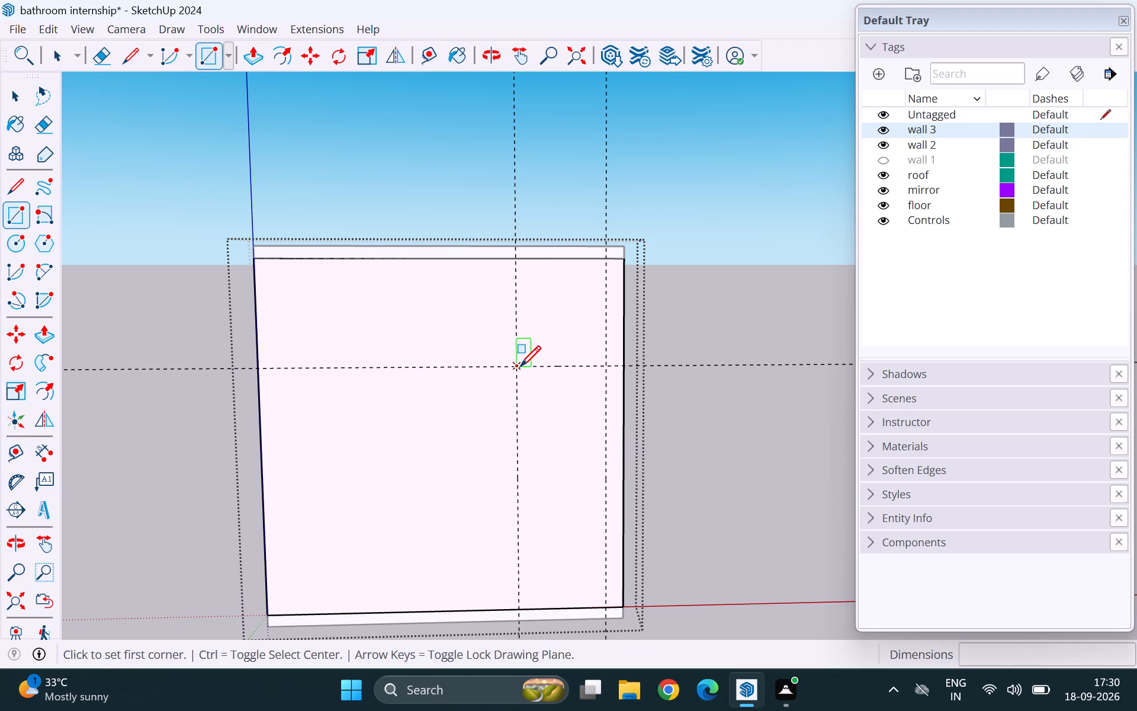
left_click(518, 367)
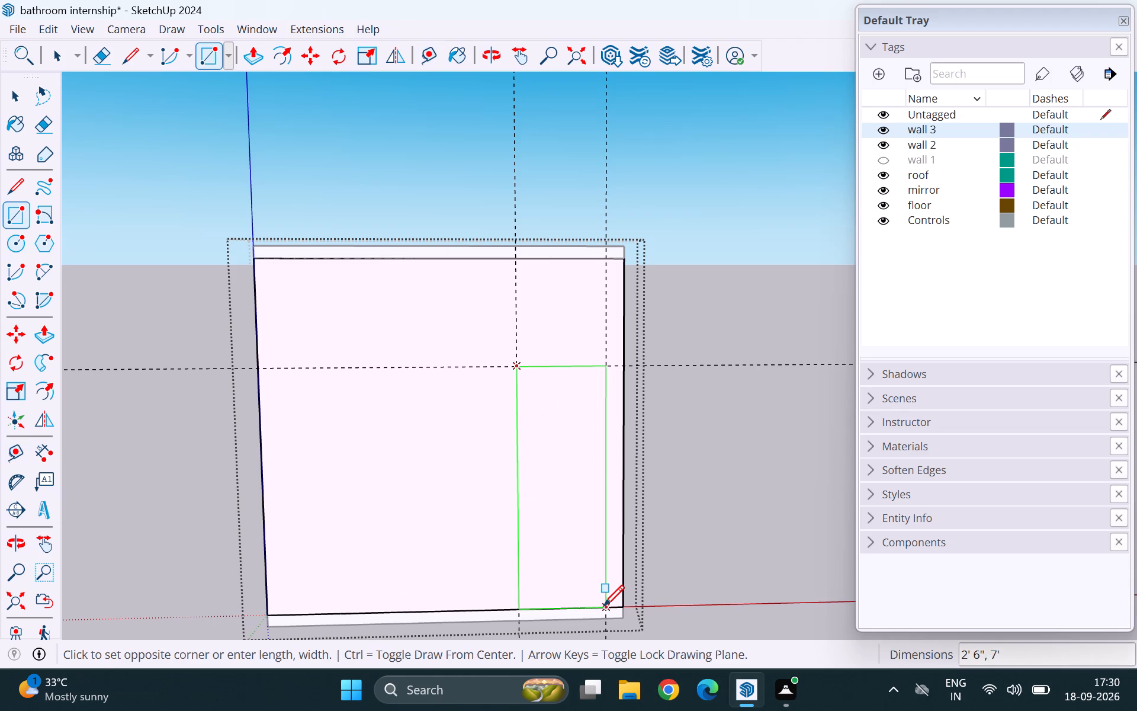
left_click(603, 606)
key("space")
left_click(573, 556)
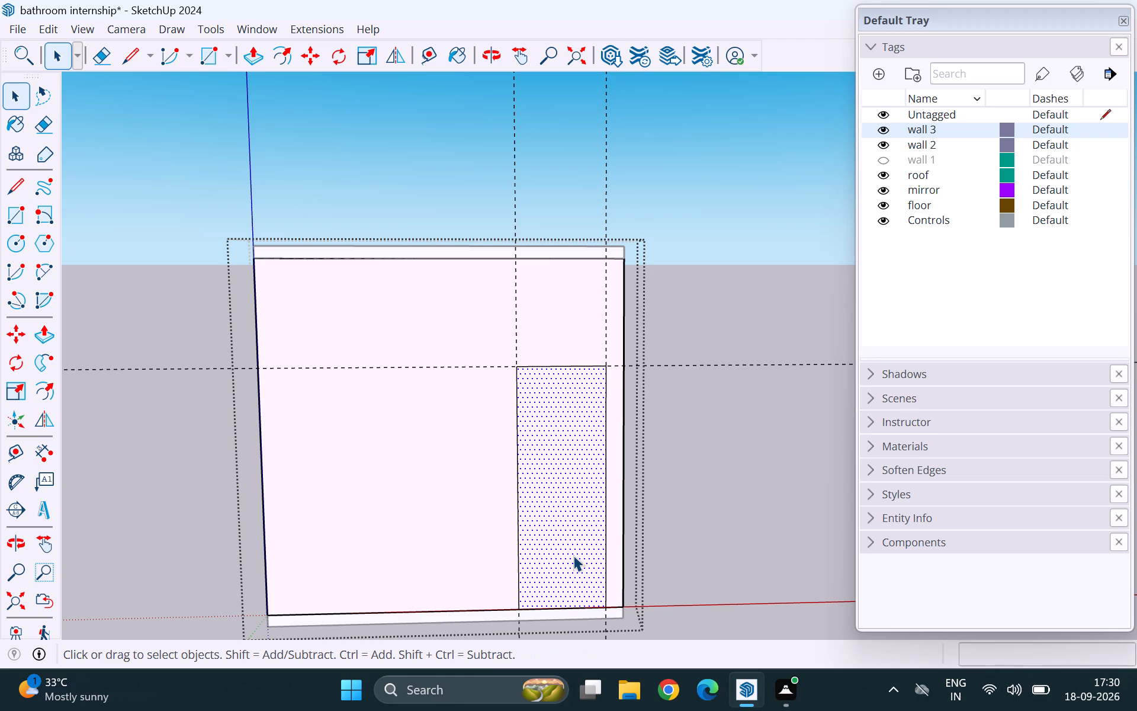
key("p")
left_click(573, 555)
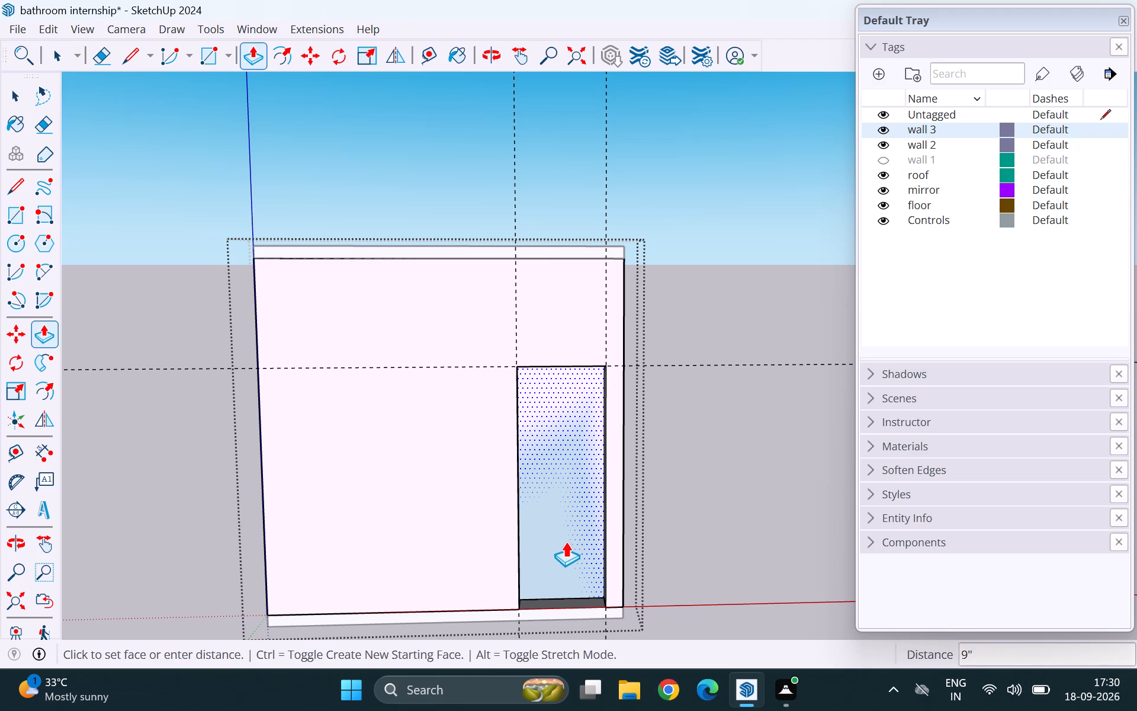
left_click(545, 472)
key("space")
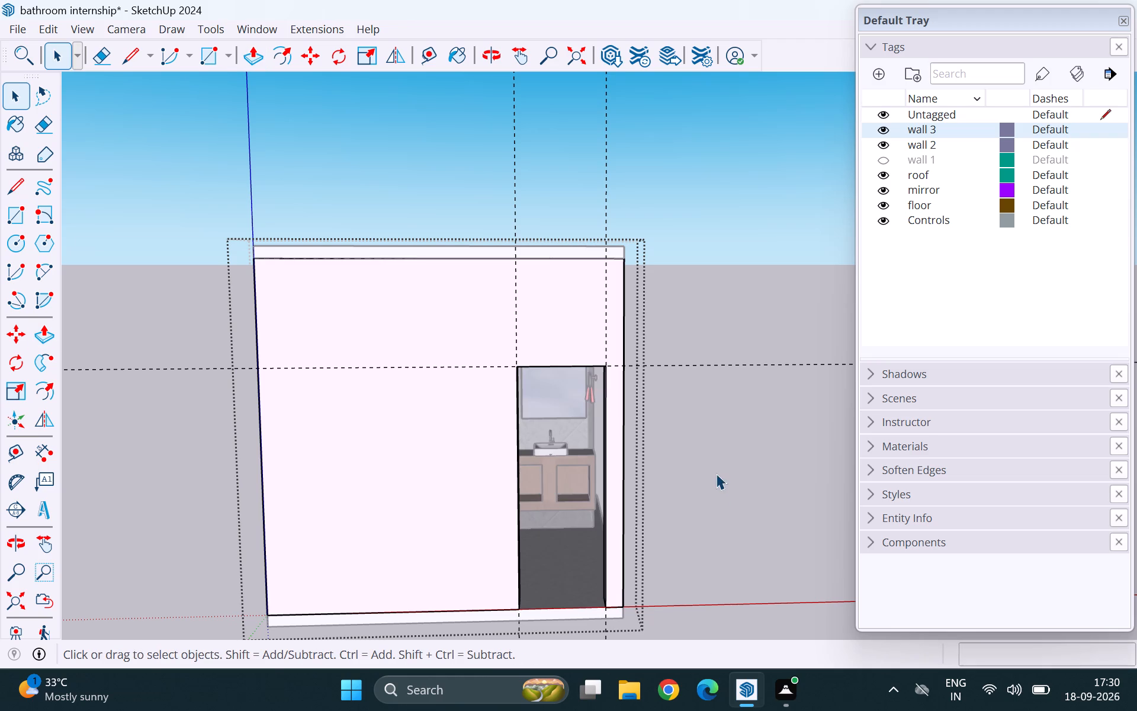
left_click(717, 469)
Show the wall 1 tag so the side wall beside the doorway closes the box.
scroll(550, 434, "down", 3)
middle_click_drag(650, 449, 507, 472)
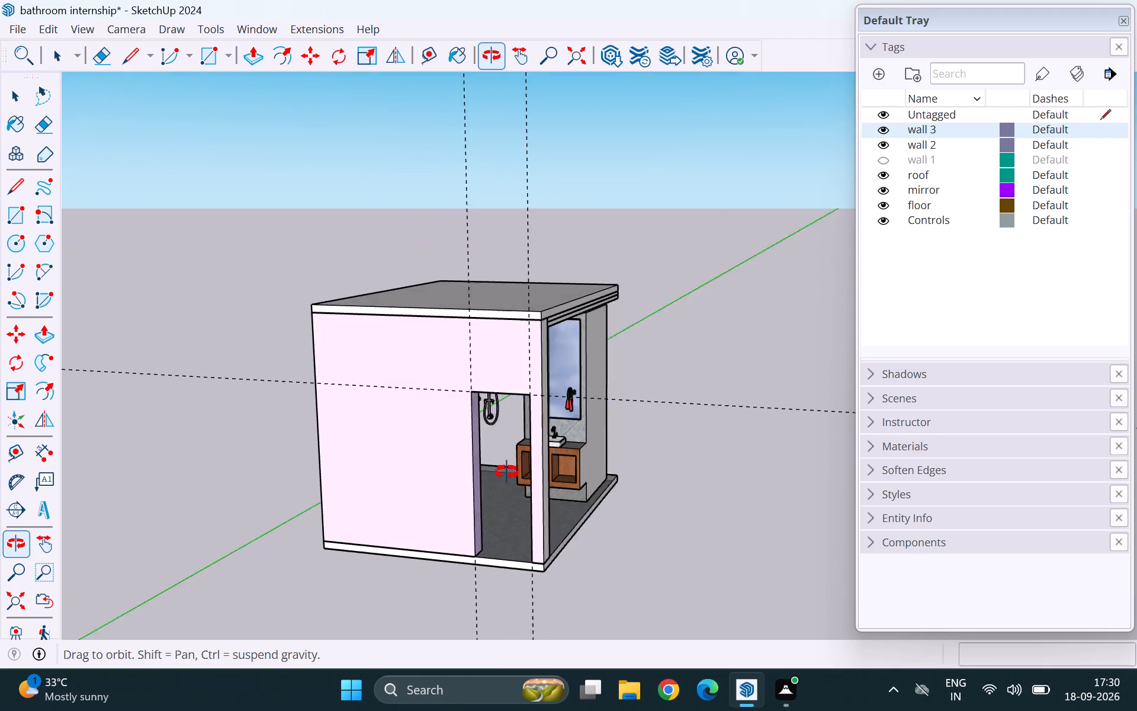
middle_click_drag(507, 472, 322, 473)
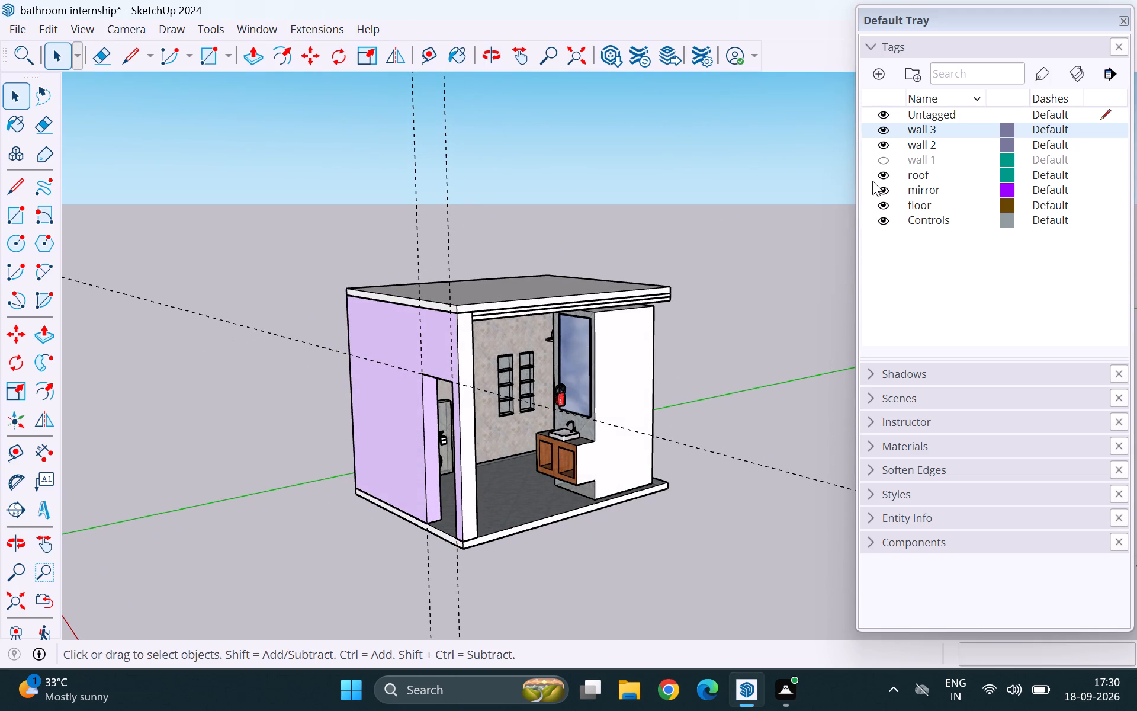
left_click(882, 165)
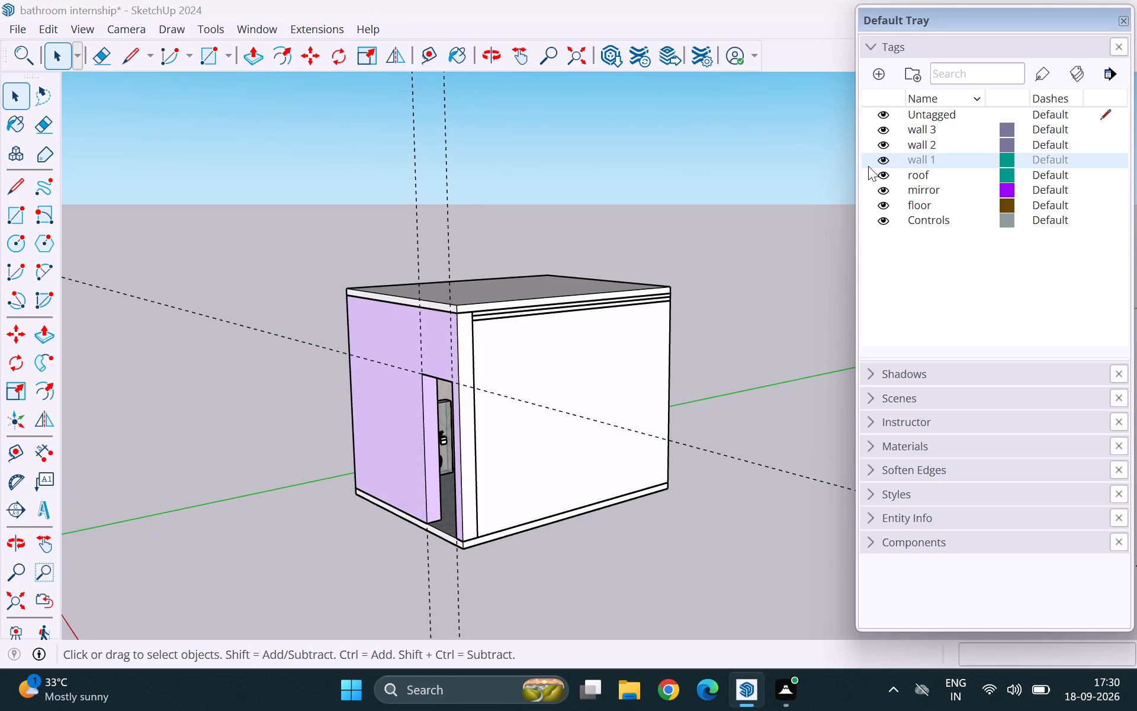
Inside the wall 1 group, paint the large outer face with Color J01 sampled from the front wall.
key("space")
double_click(581, 359)
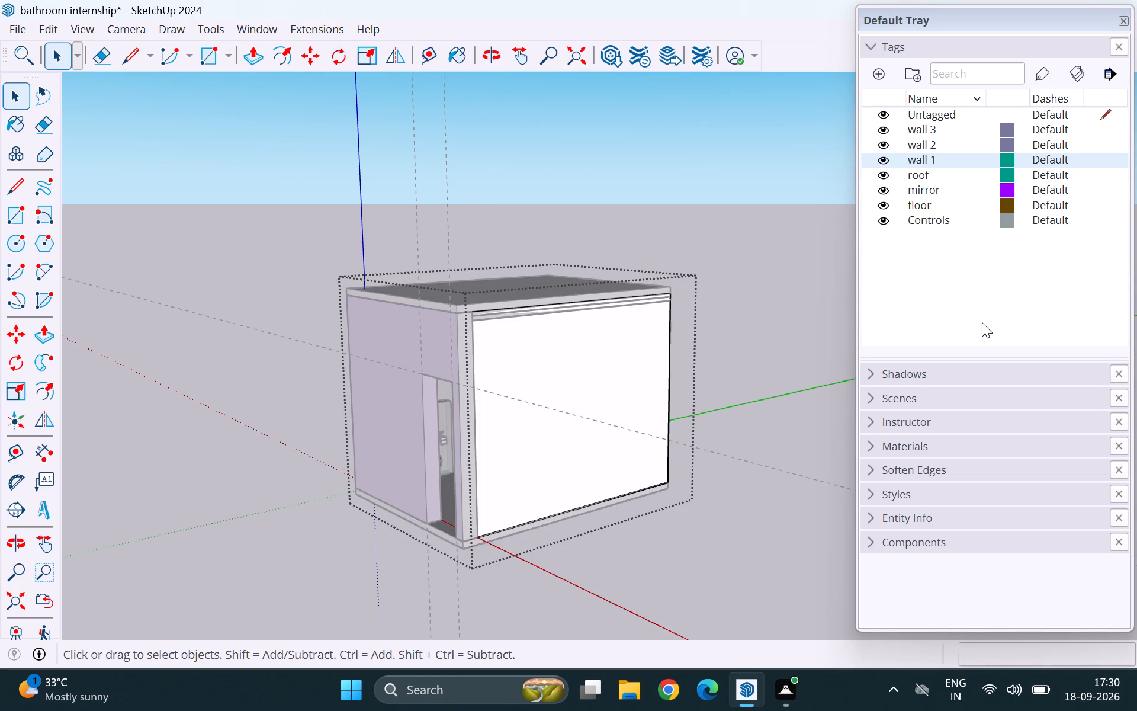
left_click(920, 444)
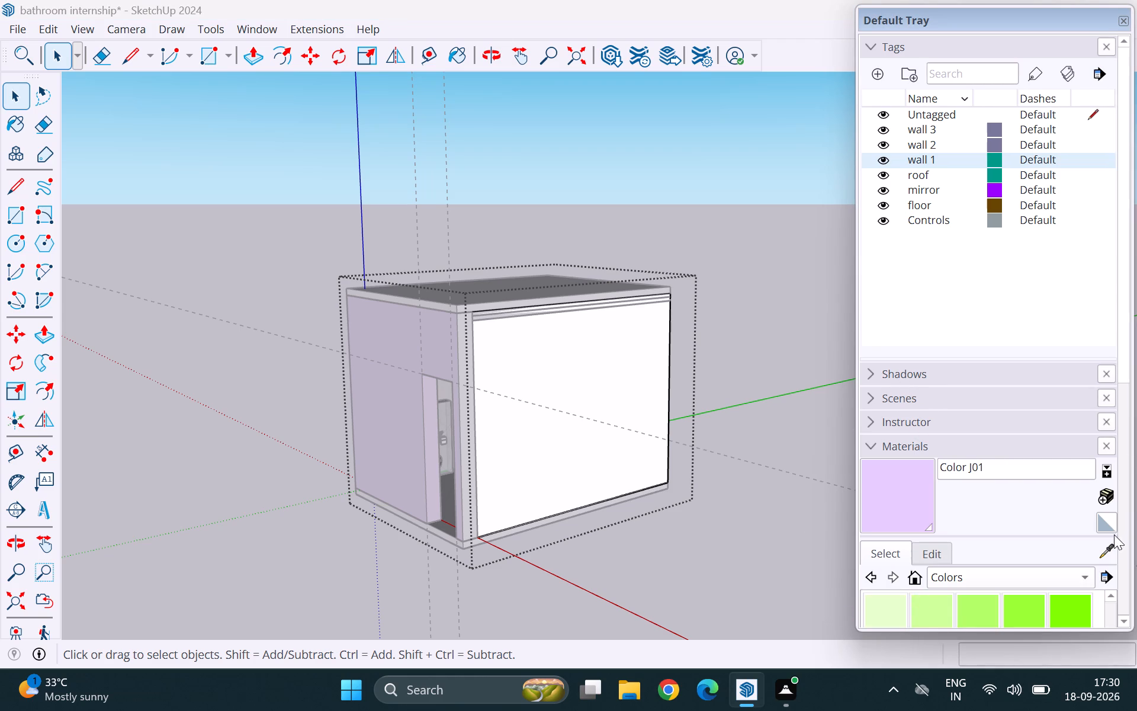
left_click(1107, 552)
left_click(436, 360)
left_click(518, 364)
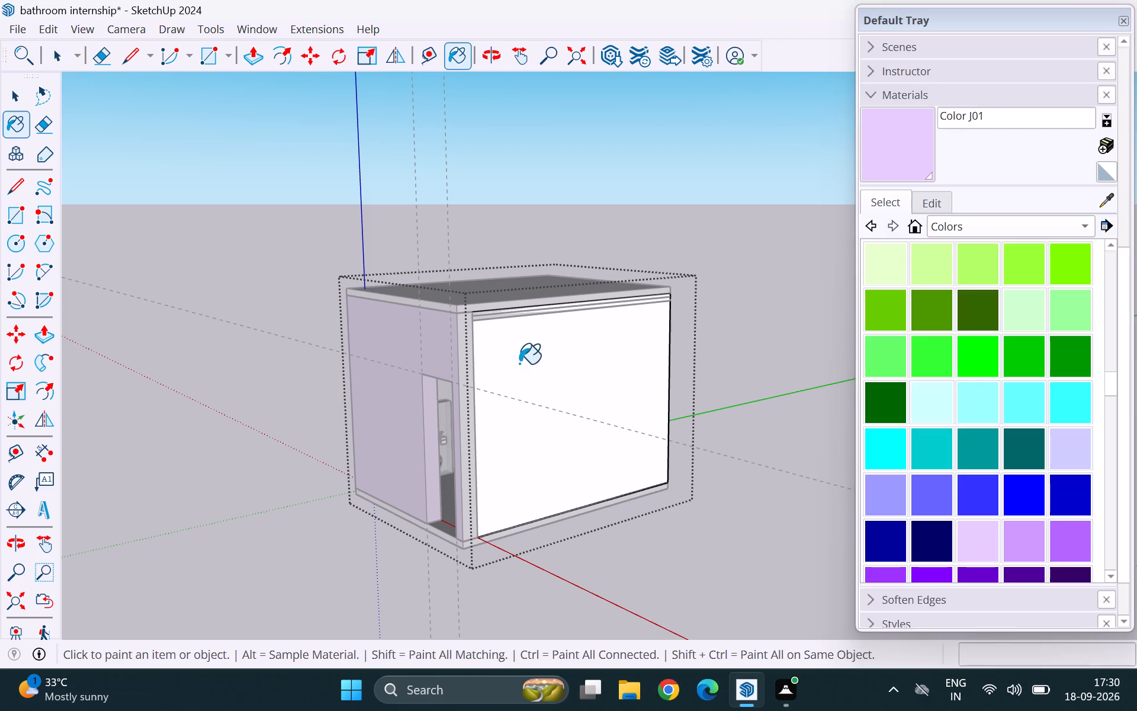
key("space")
left_click(717, 287)
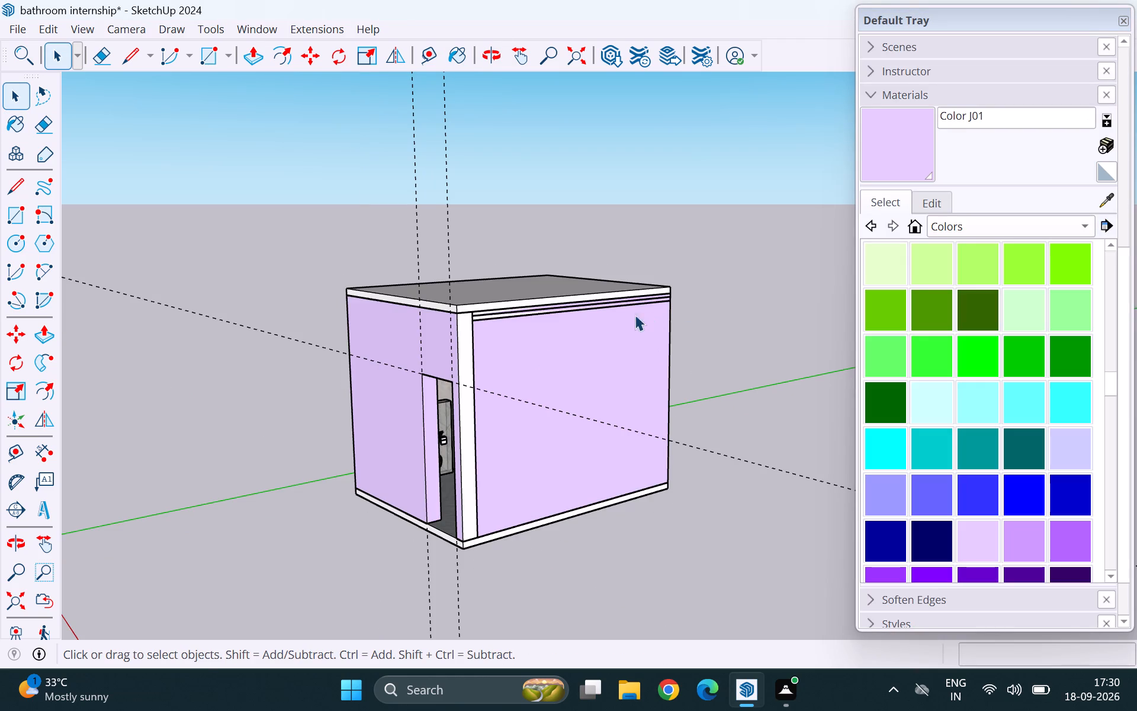
Inside the wall 3 group, paint the narrow end face nearest the doorway with Color J01 sampled from the front face.
scroll(447, 340, "up", 8)
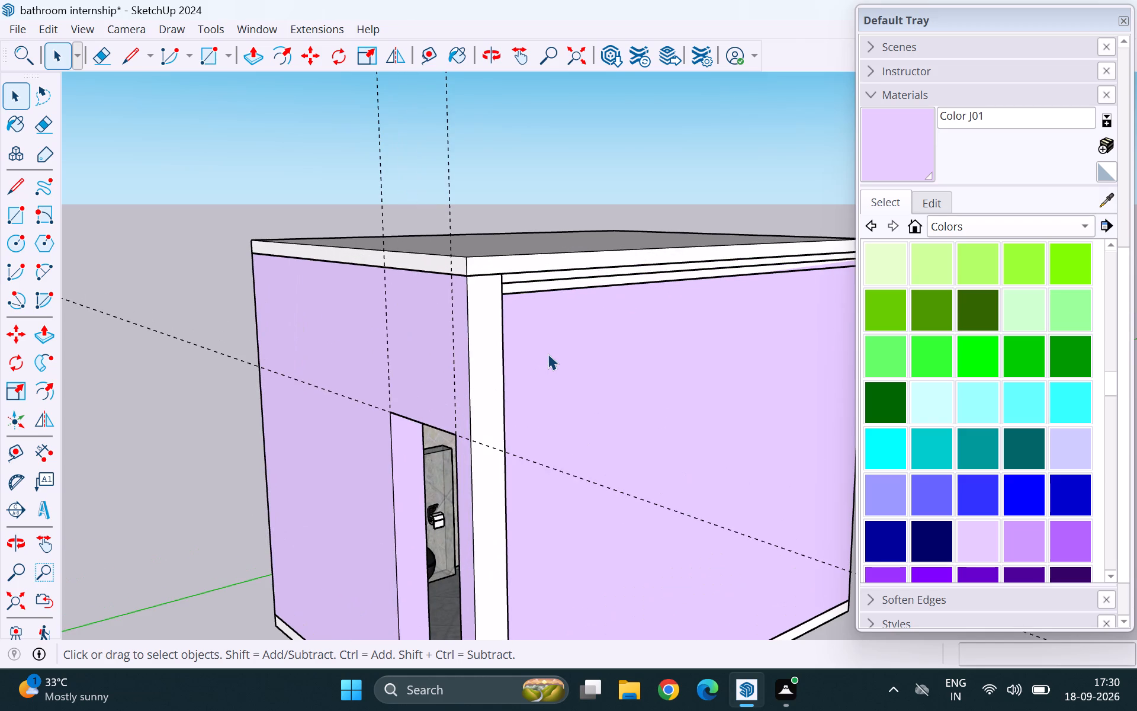
left_click(482, 350)
left_click(478, 348)
double_click(484, 347)
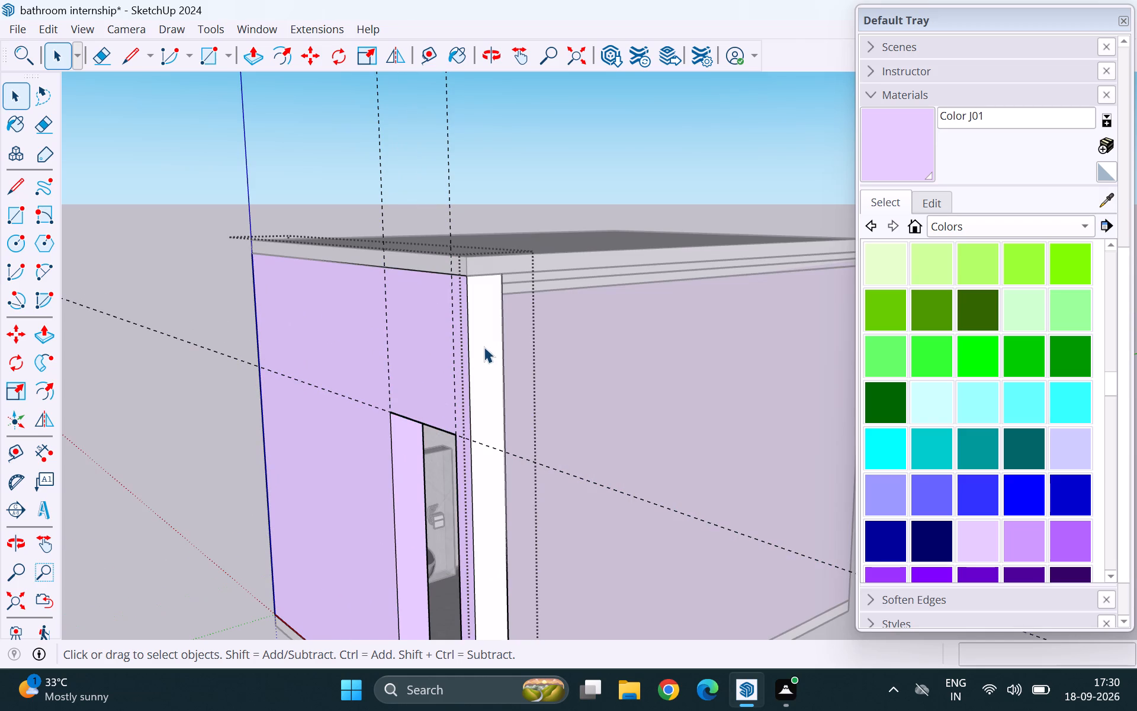
left_click(484, 347)
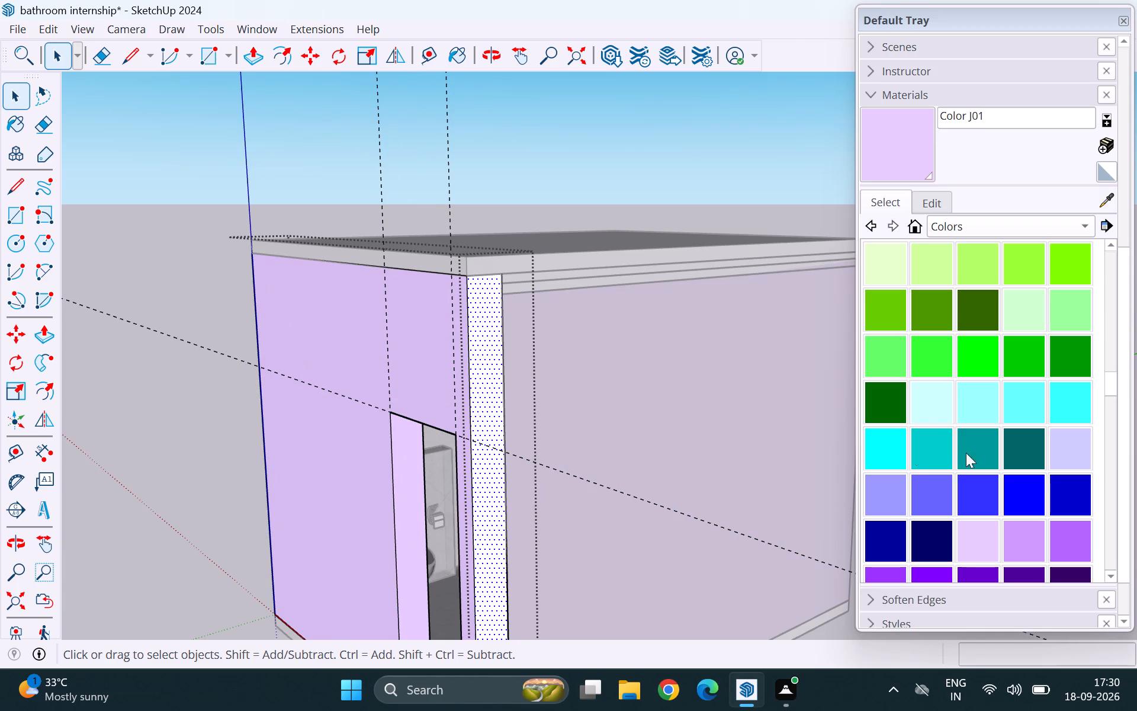
left_click(1106, 204)
left_click(426, 329)
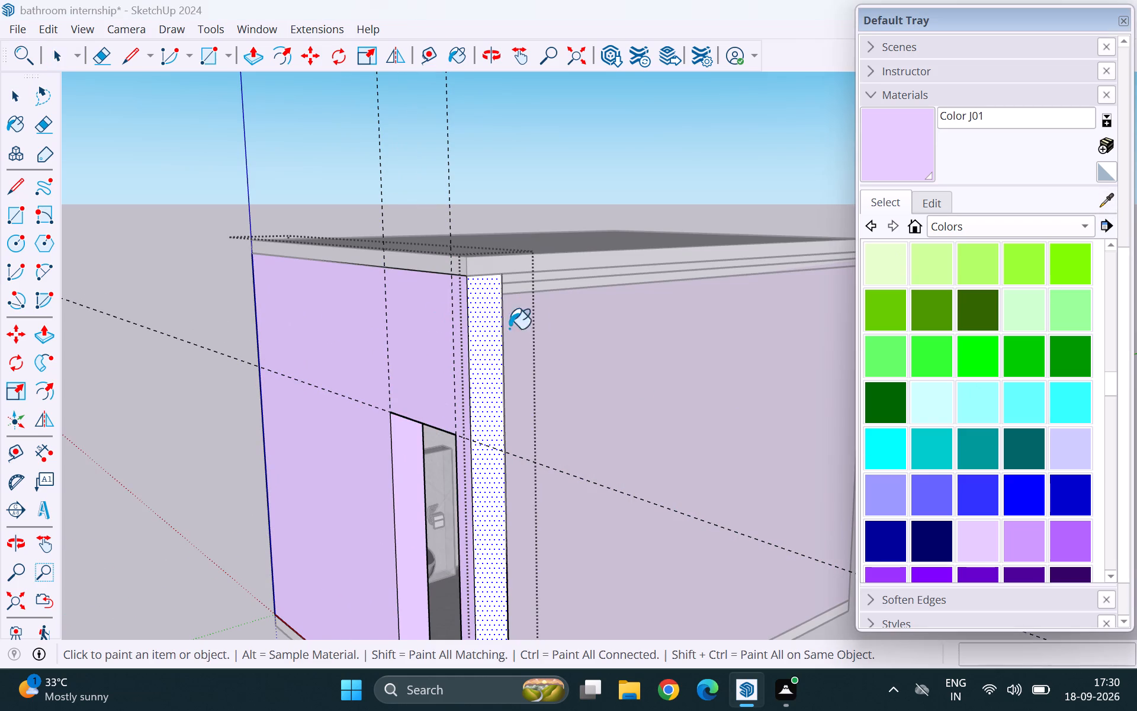
left_click(483, 326)
key("space")
scroll(480, 335, "down", 5)
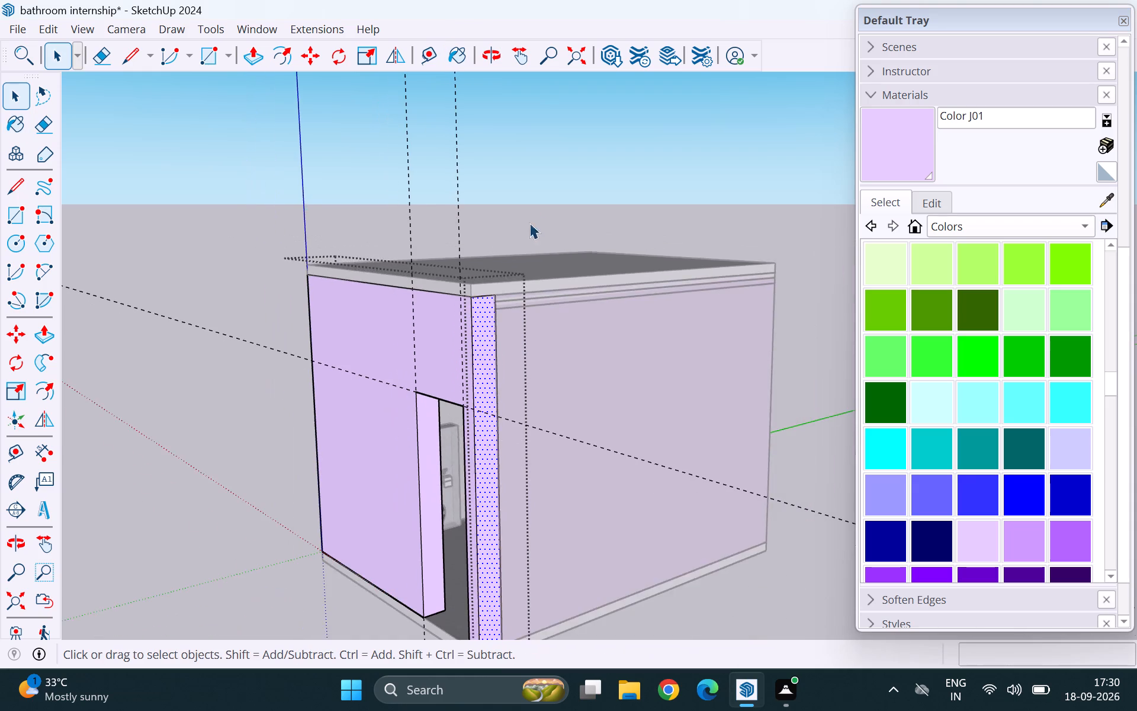
left_click(542, 201)
Examine the exterior of the bathroom box from all sides, ending on the wall with the louvred window.
middle_click_drag(548, 356, 195, 382)
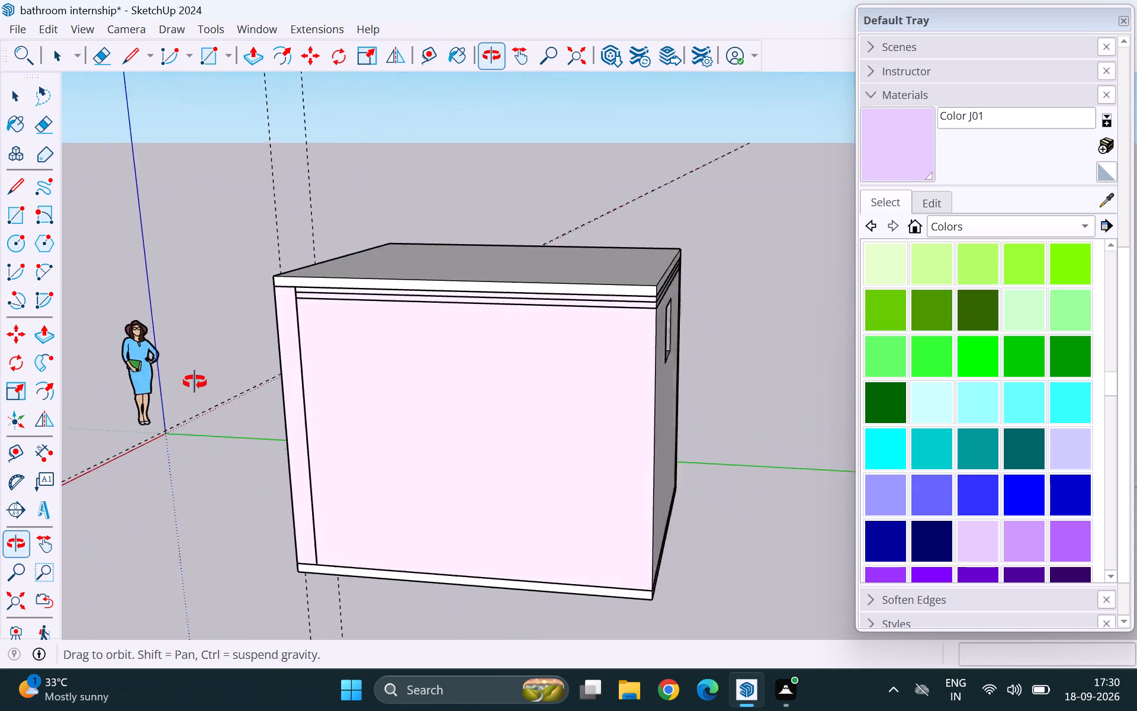
middle_click_drag(195, 382, 453, 391)
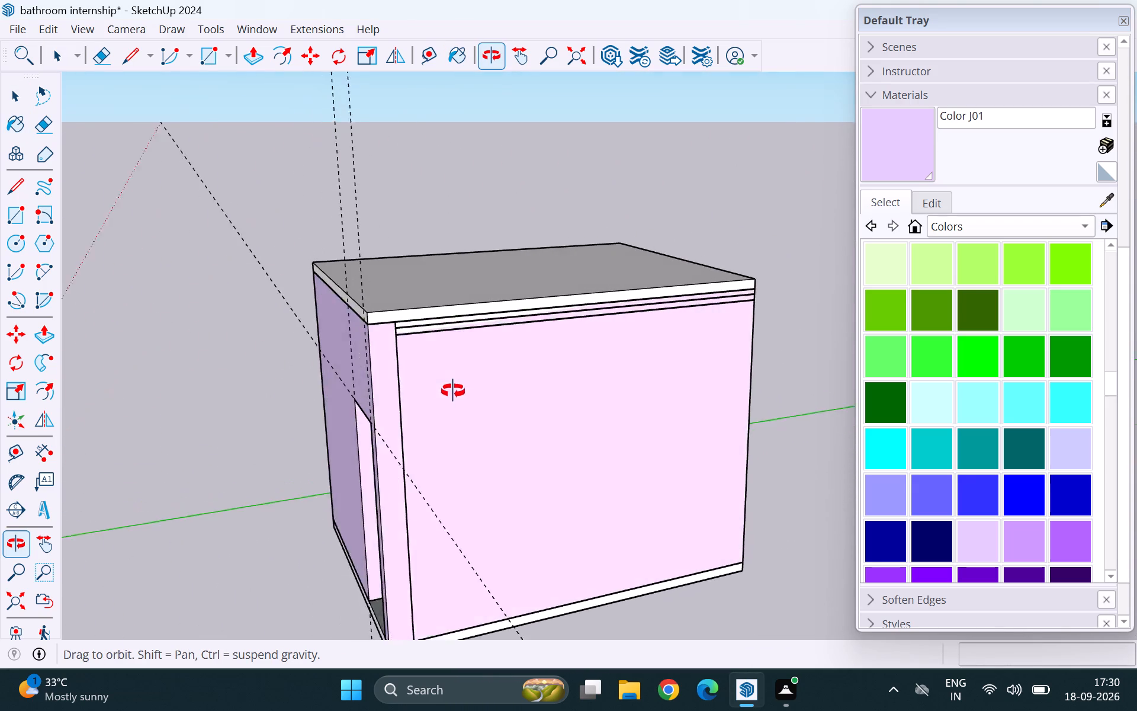
middle_click_drag(453, 391, 550, 376)
scroll(422, 310, "down", 4)
middle_click_drag(396, 351, 534, 345)
scroll(396, 351, "up", 1)
scroll(558, 293, "down", 2)
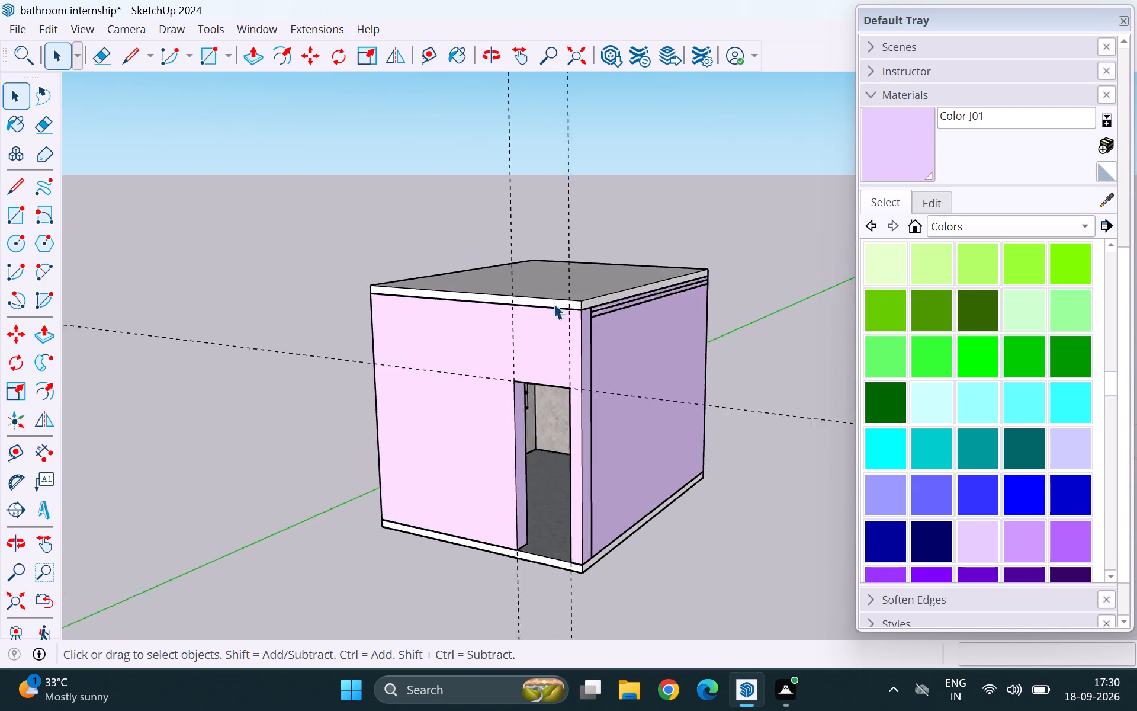
scroll(554, 303, "down", 3)
middle_click_drag(497, 437, 677, 449)
middle_click_drag(685, 450, 810, 456)
middle_click_drag(505, 457, 574, 457)
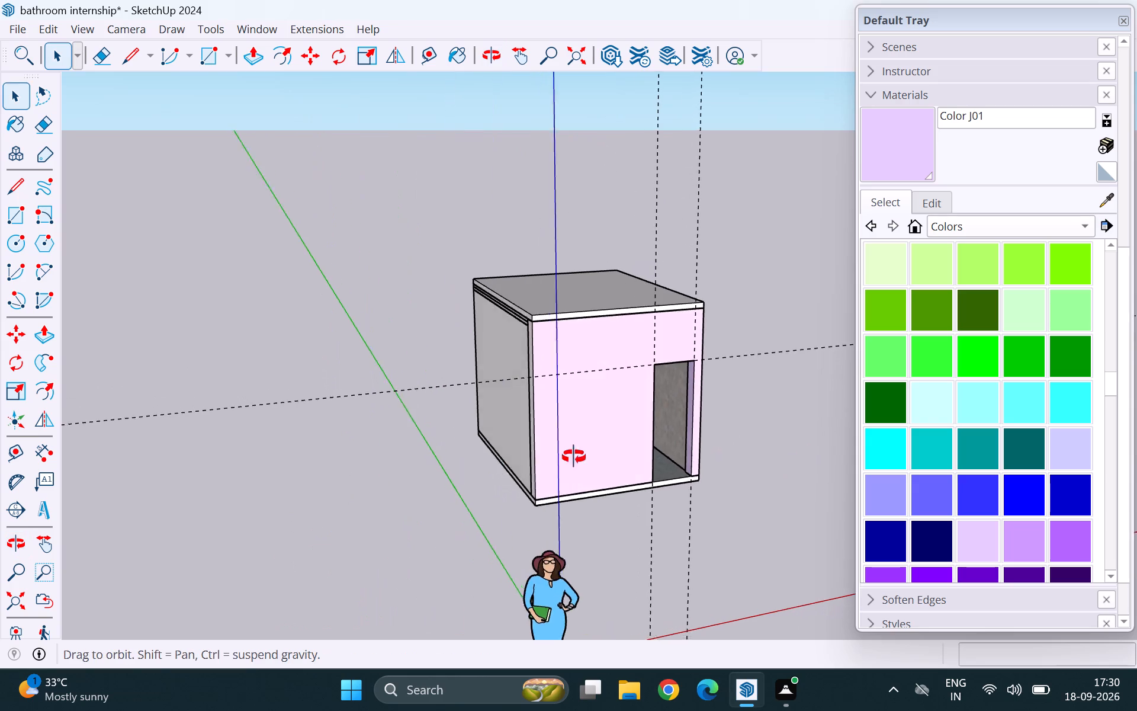
middle_click_drag(574, 457, 902, 454)
middle_click_drag(890, 458, 503, 475)
scroll(360, 440, "up", 1)
middle_click_drag(360, 440, 473, 440)
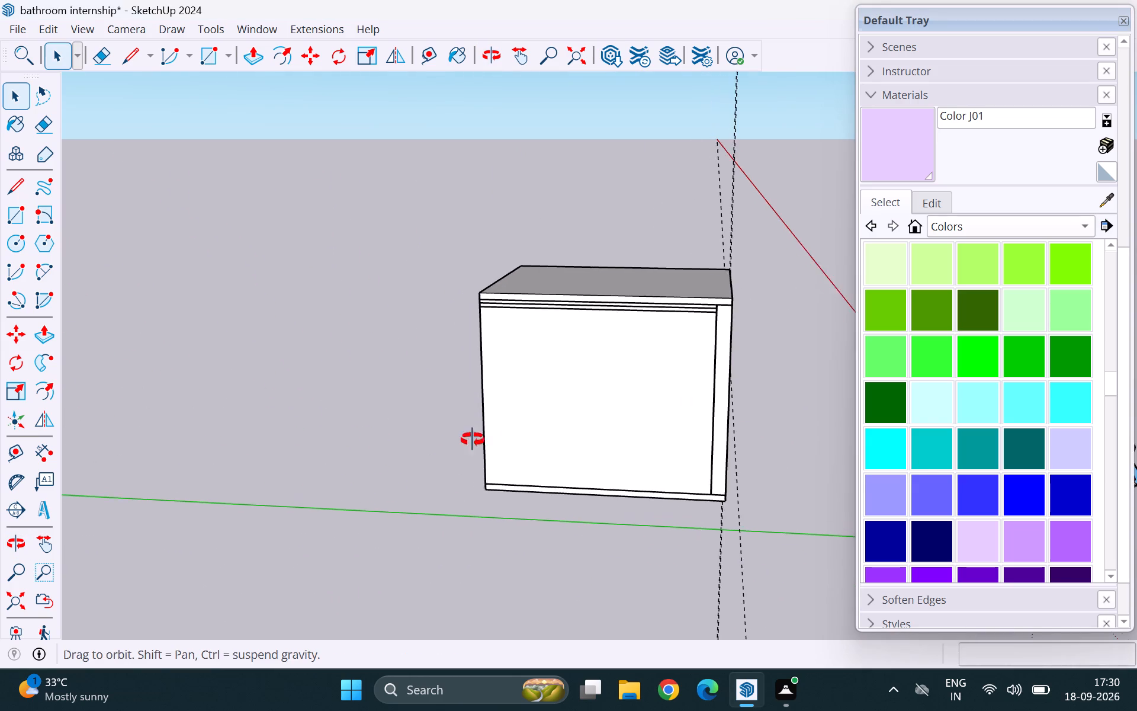
middle_click_drag(473, 440, 723, 441)
Paint the outer face of the wall with the louvred window in Color J01.
double_click(520, 428)
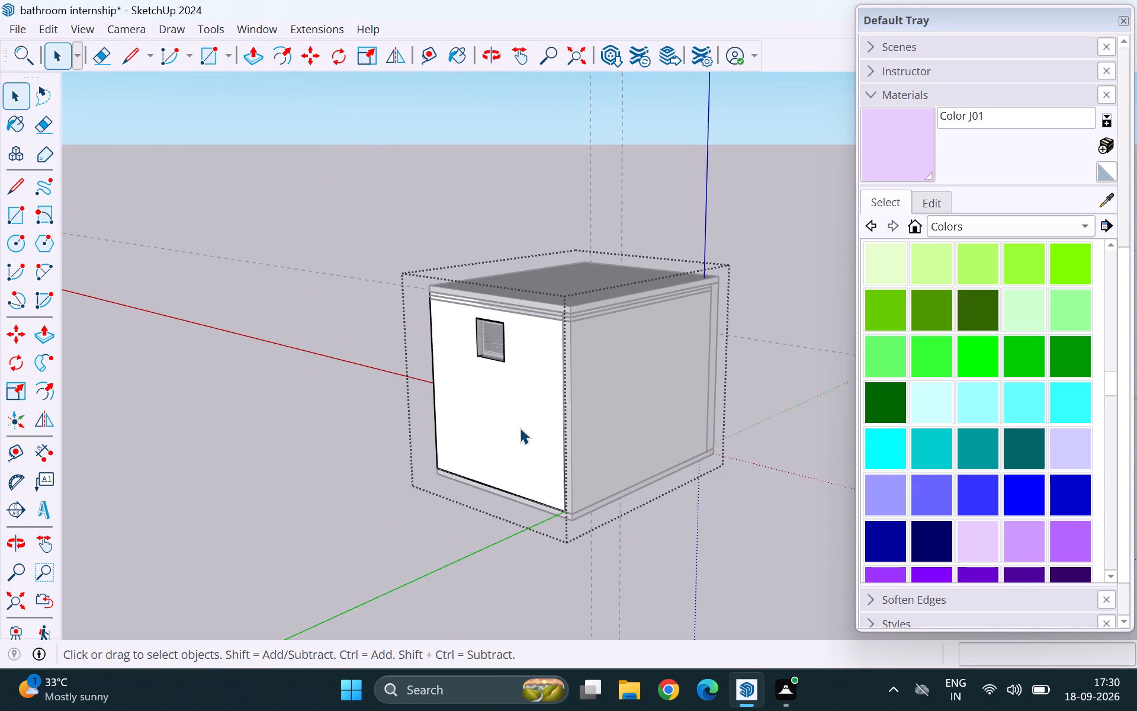
left_click(886, 157)
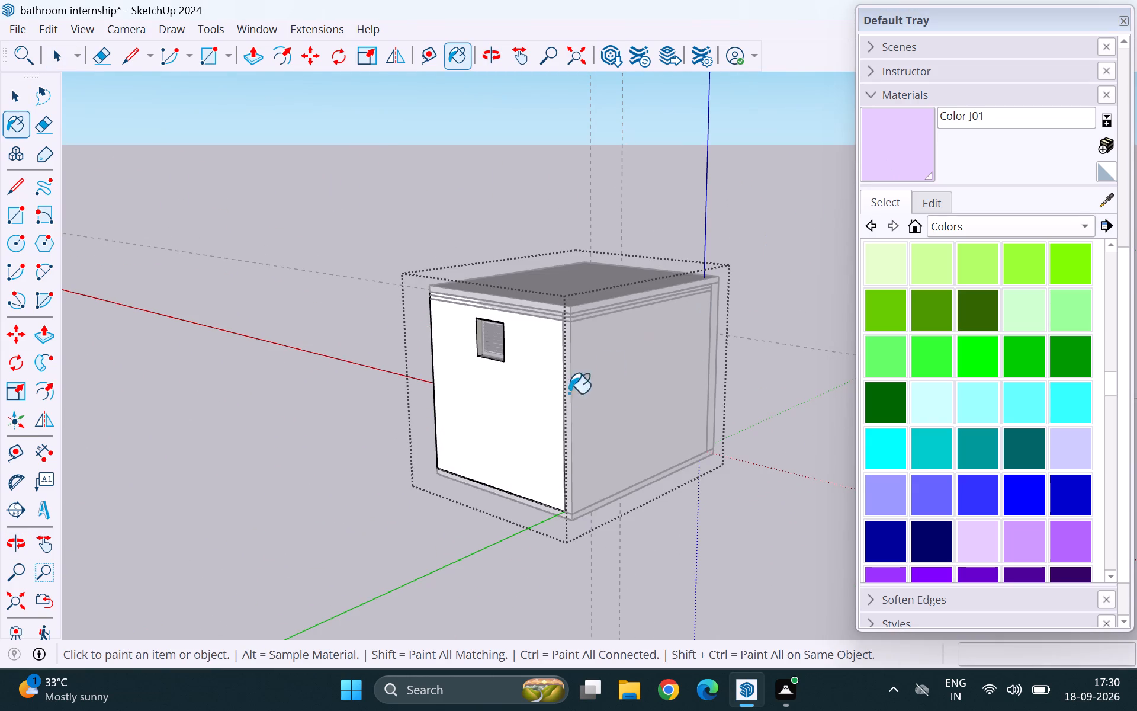
left_click(526, 412)
key("space")
left_click(371, 380)
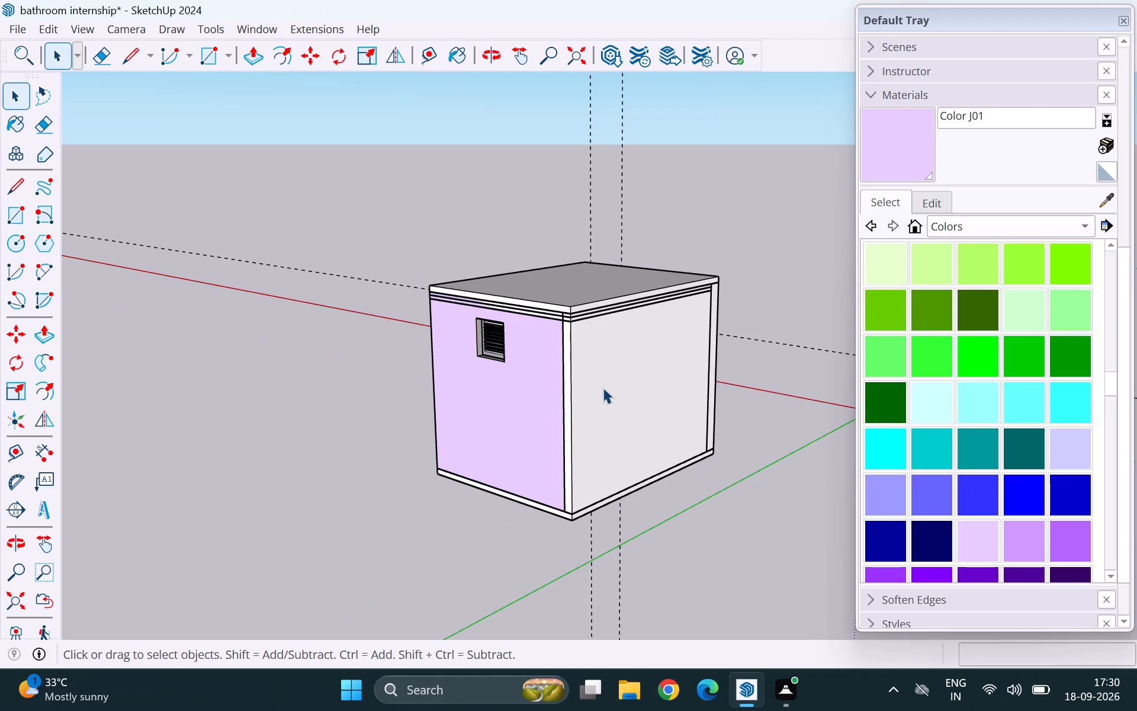
Paint the outer face and narrow end face of the unpainted side wall adjoining the window wall in Color J01.
double_click(606, 385)
left_click(886, 149)
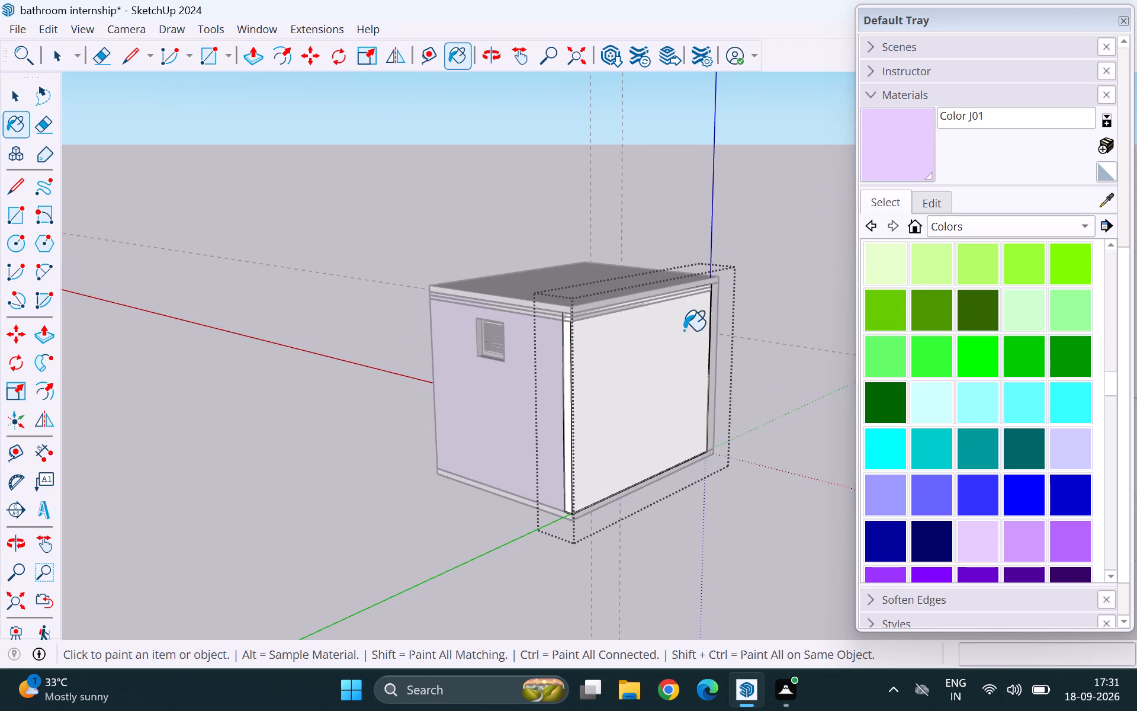
left_click(660, 364)
scroll(544, 373, "up", 10)
left_click(587, 366)
scroll(474, 419, "down", 2)
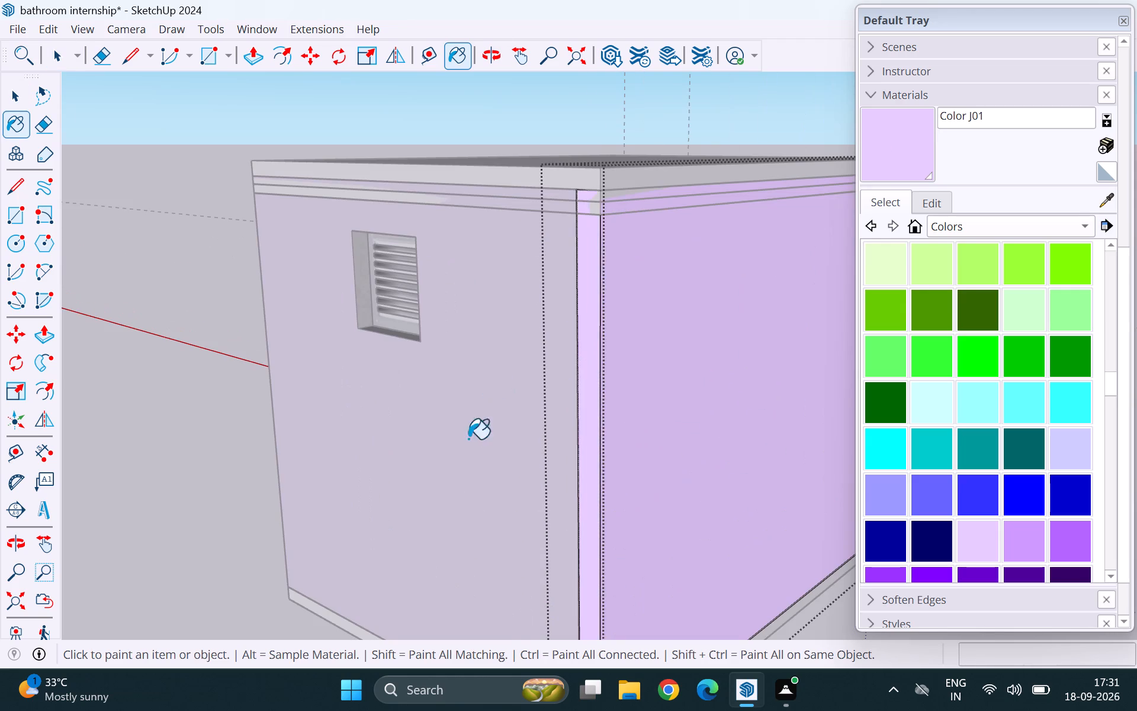
scroll(468, 439, "down", 9)
middle_click_drag(659, 399, 0, 400)
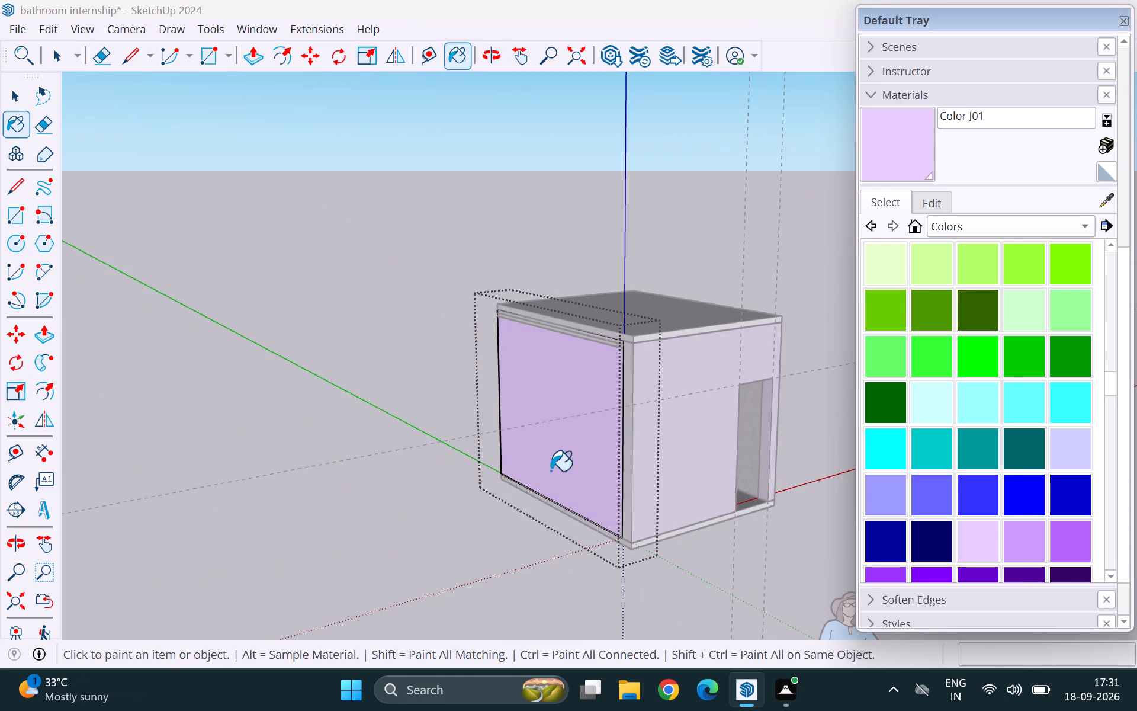
scroll(574, 487, "up", 1)
middle_click_drag(574, 487, 664, 468)
key("space")
left_click(355, 386)
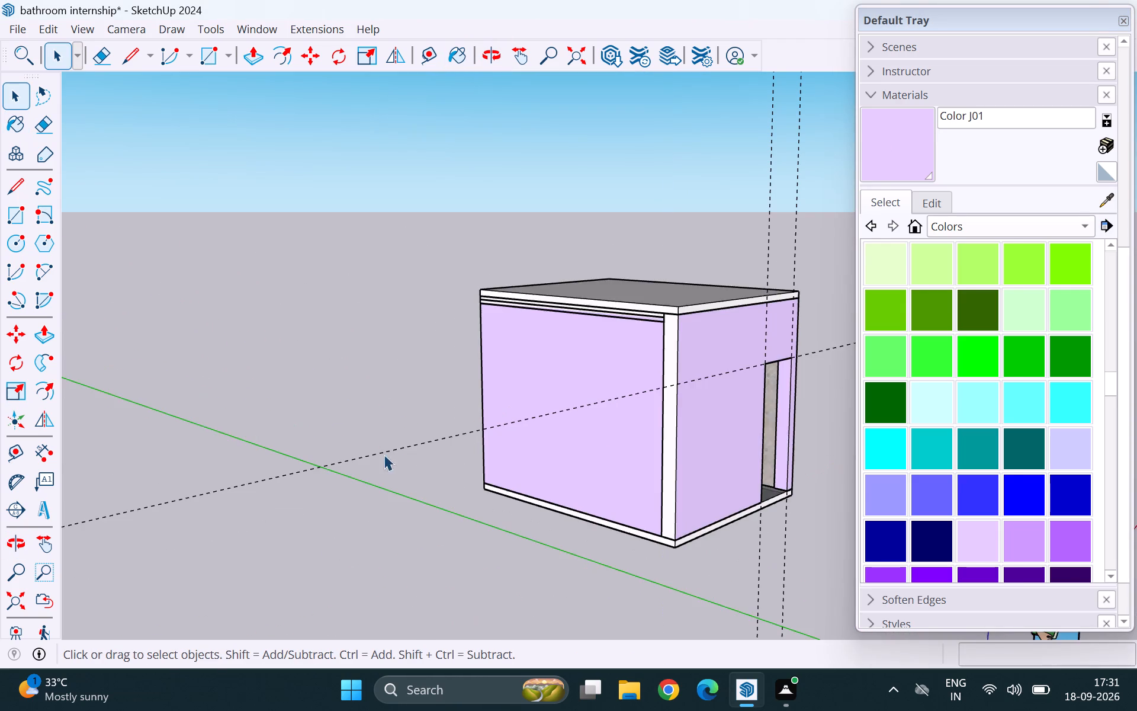
Inside the doorway wall's group, paint the narrow end face at the corner farthest from the doorway with Color J01.
middle_click_drag(393, 467, 491, 460)
double_click(705, 458)
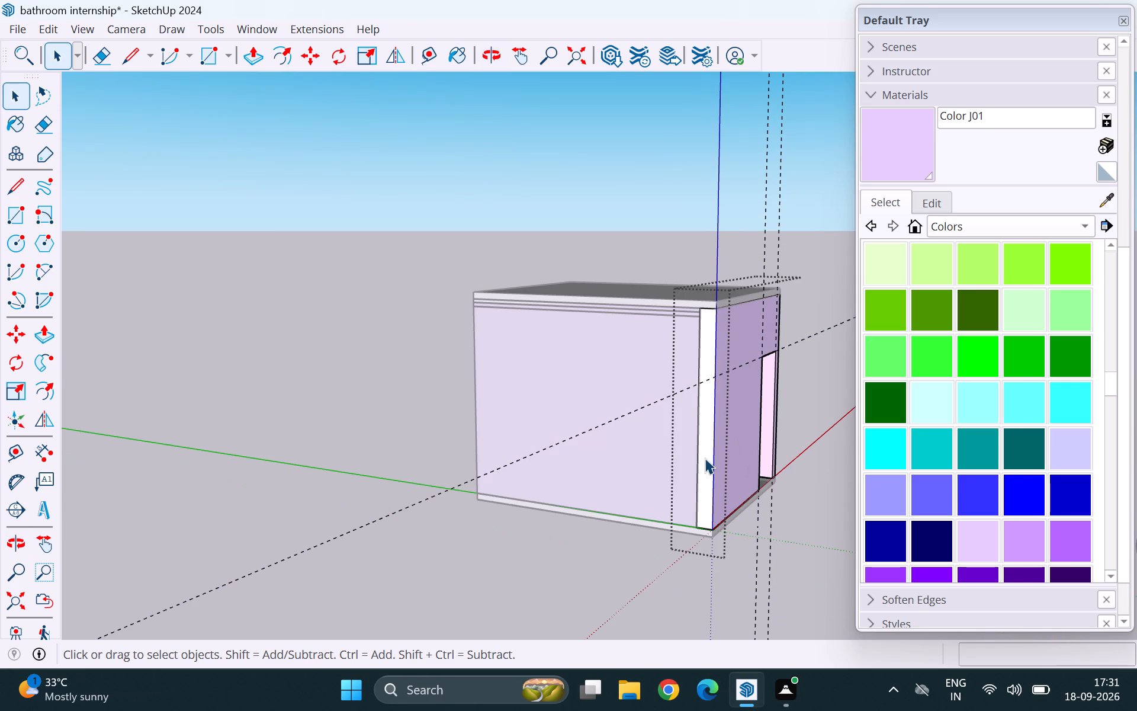
left_click(705, 458)
left_click(882, 136)
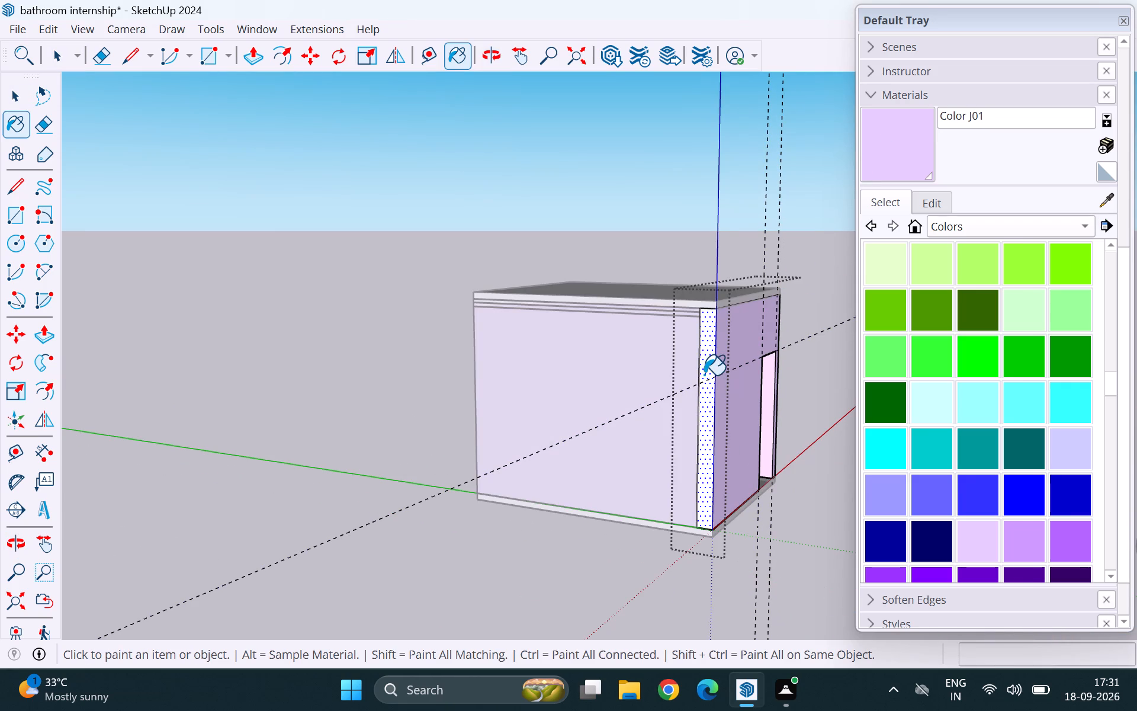
left_click(704, 375)
key("space")
left_click(402, 406)
Examine the painted exterior of the bathroom box from all sides, ending on the front wall with the doorway.
scroll(403, 426, "down", 3)
middle_click_drag(712, 401, 0, 476)
middle_click_drag(782, 459, 150, 432)
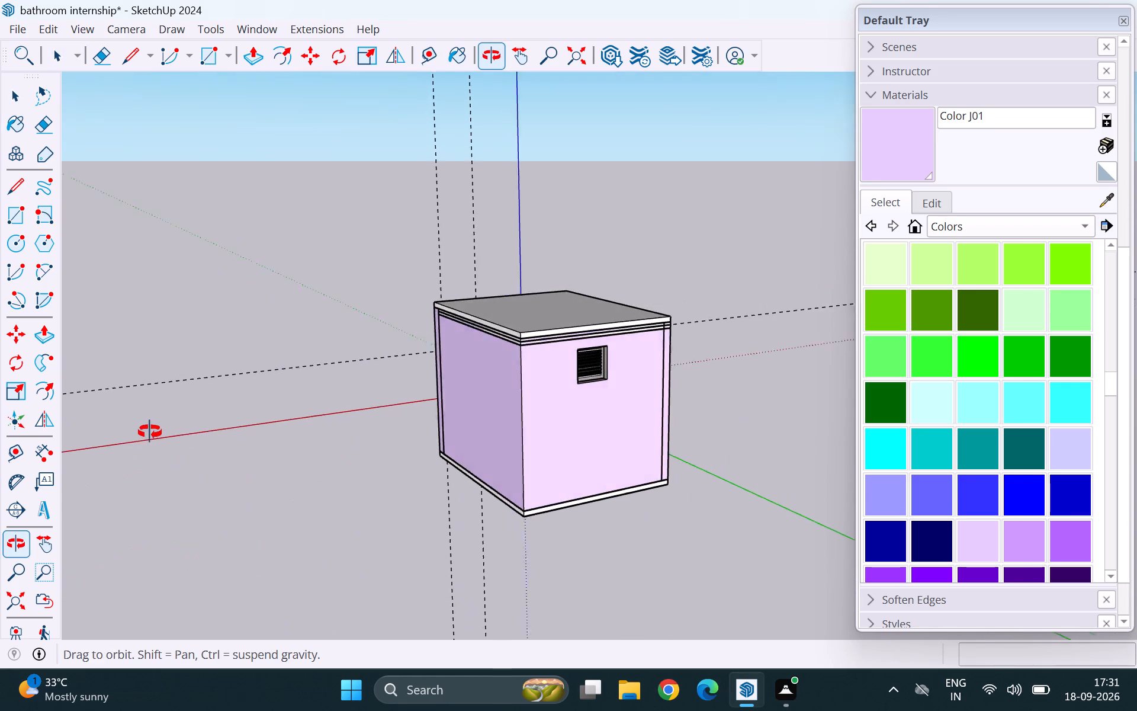
middle_click_drag(150, 432, 933, 433)
middle_click_drag(712, 424, 554, 440)
scroll(156, 437, "up", 1)
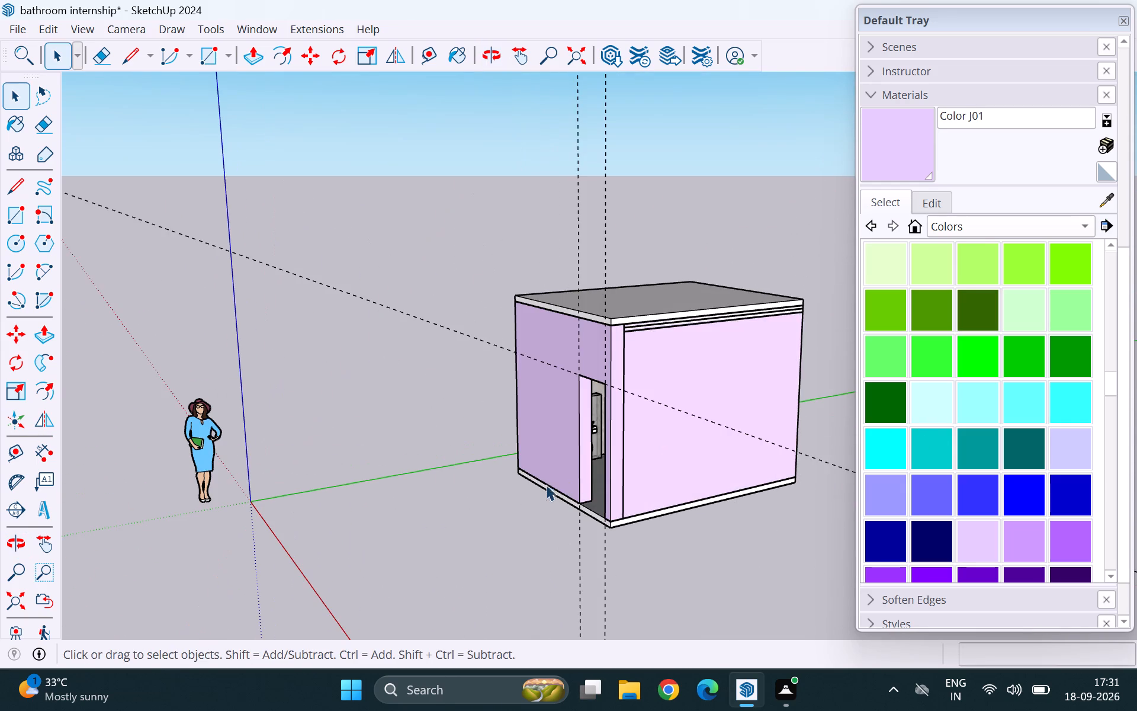
middle_click_drag(546, 485, 761, 486)
scroll(375, 465, "down", 4)
middle_click_drag(381, 497, 505, 498)
scroll(749, 478, "up", 2)
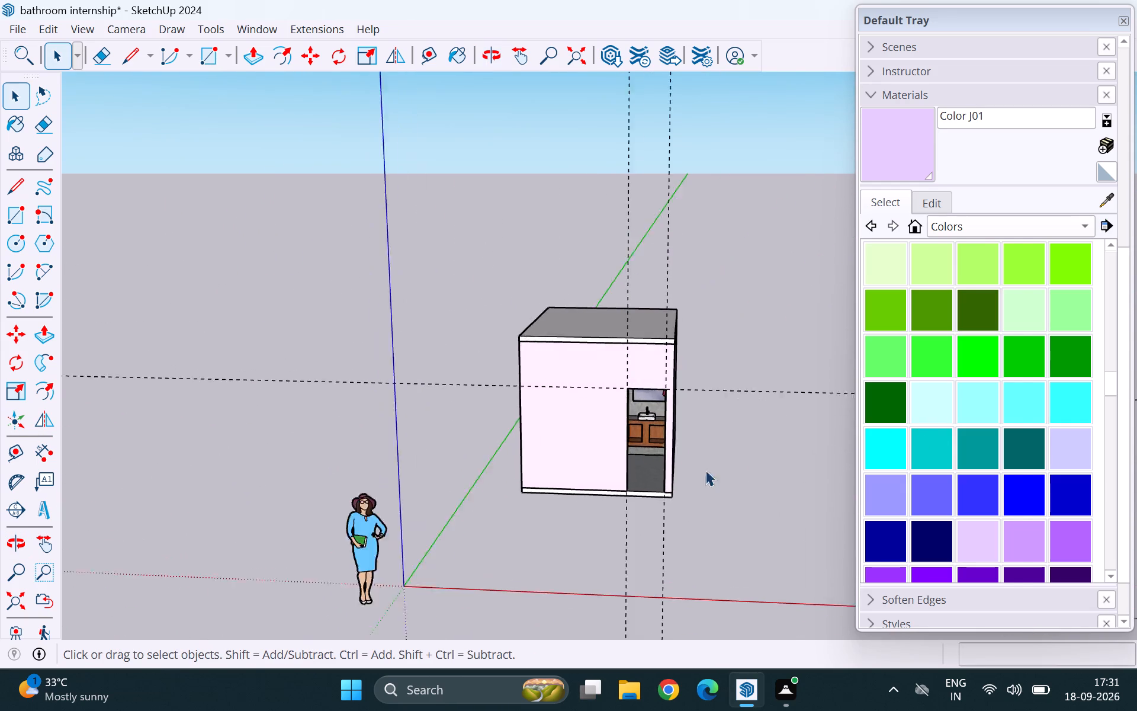
scroll(705, 470, "up", 4)
scroll(646, 460, "up", 5)
middle_click_drag(577, 487, 613, 544)
scroll(550, 440, "down", 8)
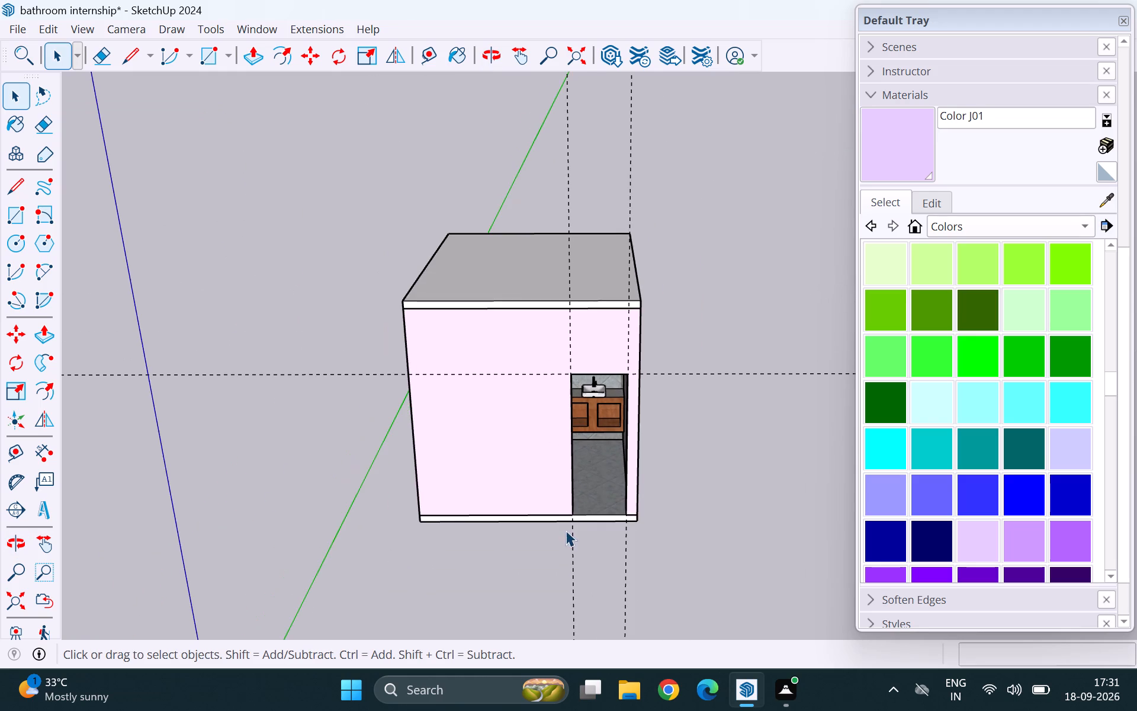
middle_click_drag(567, 529, 586, 502)
Search 3D Warehouse for "doors".
left_click(262, 27)
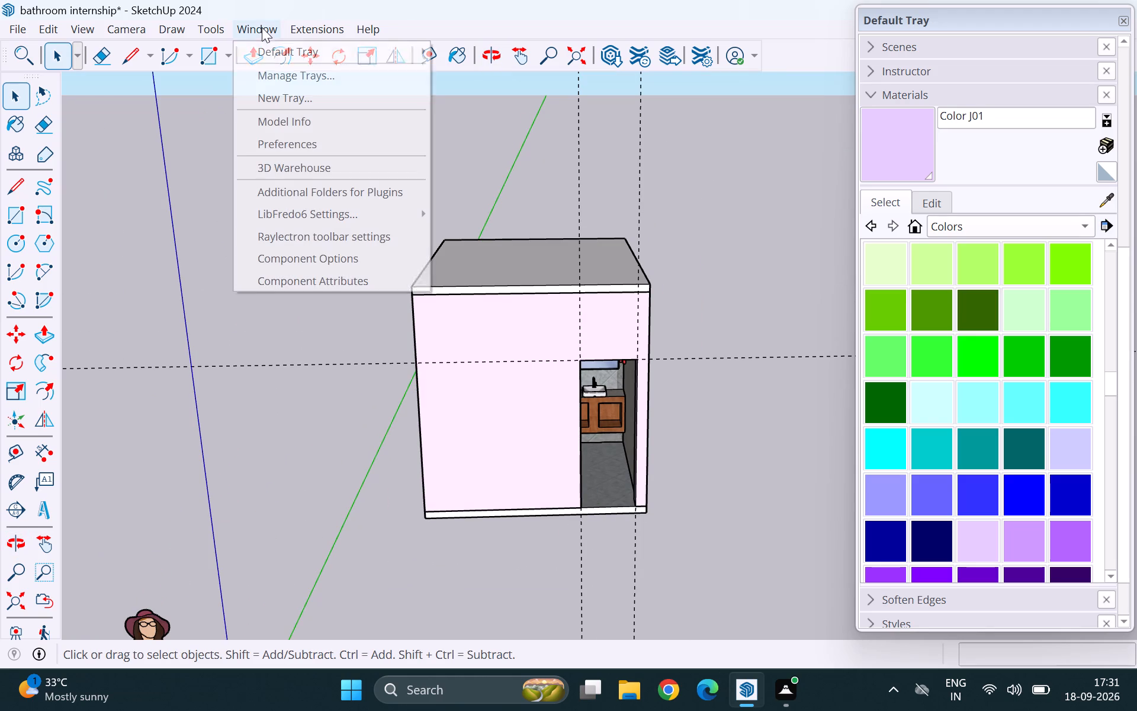
left_click(301, 164)
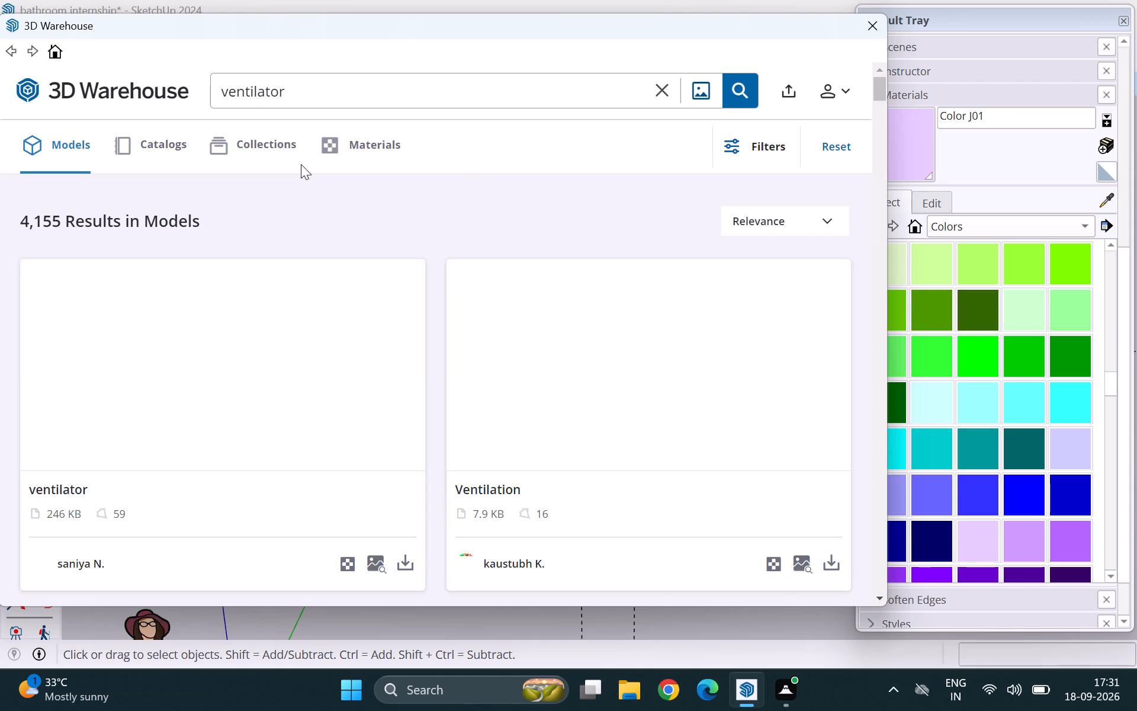
left_click(659, 92)
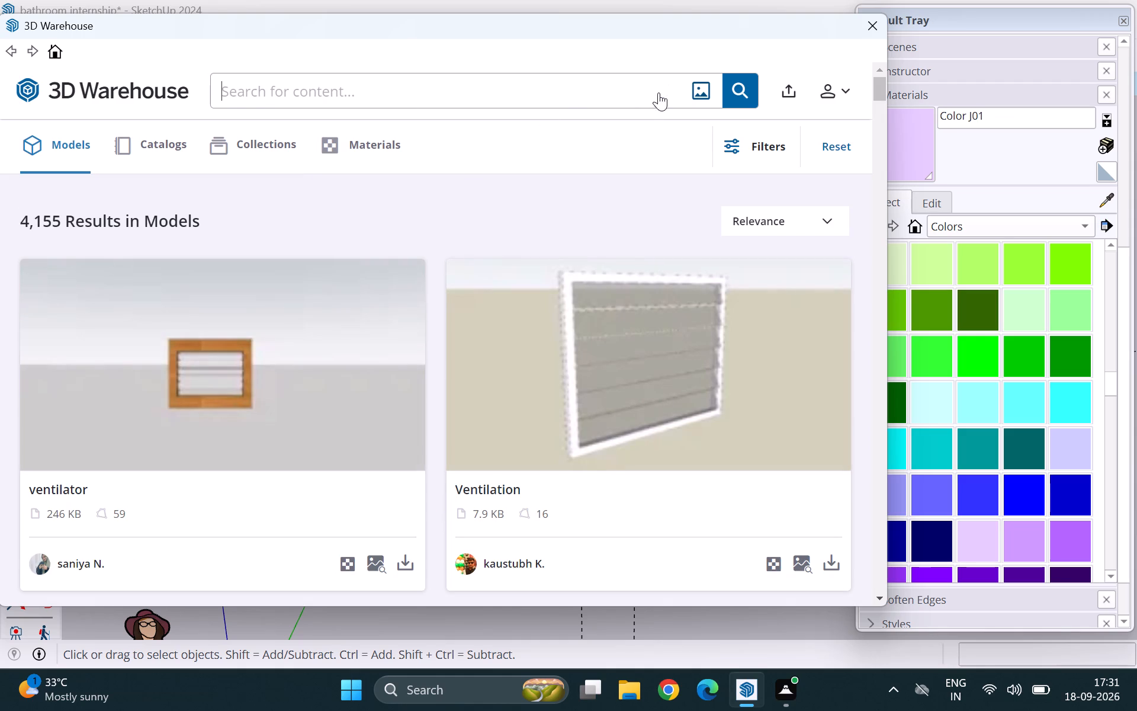
key("d")
type("oo")
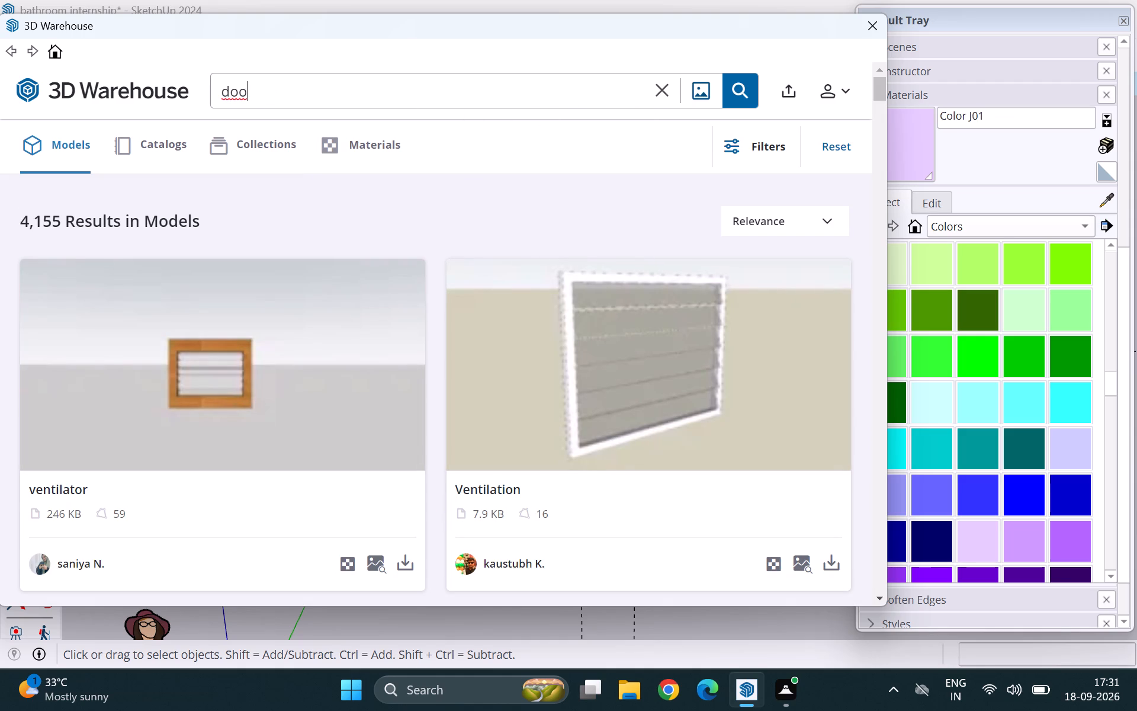
key("Return")
key("Return")
key("Return")
key("Return")
key("Return")
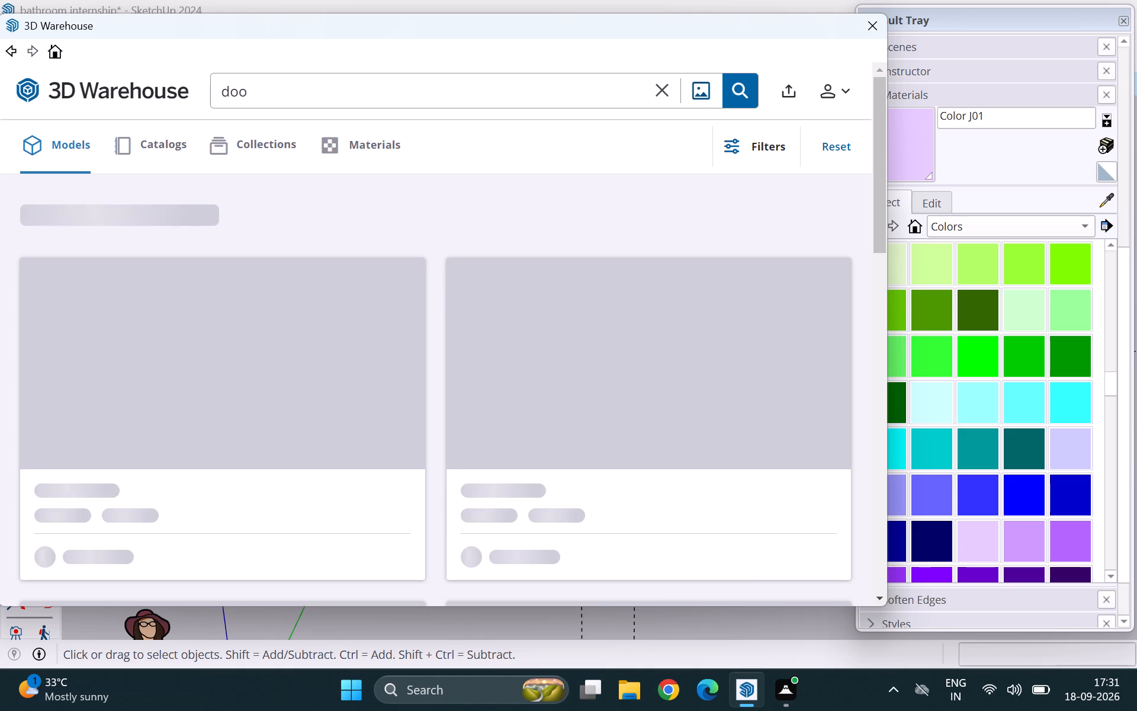
key("r")
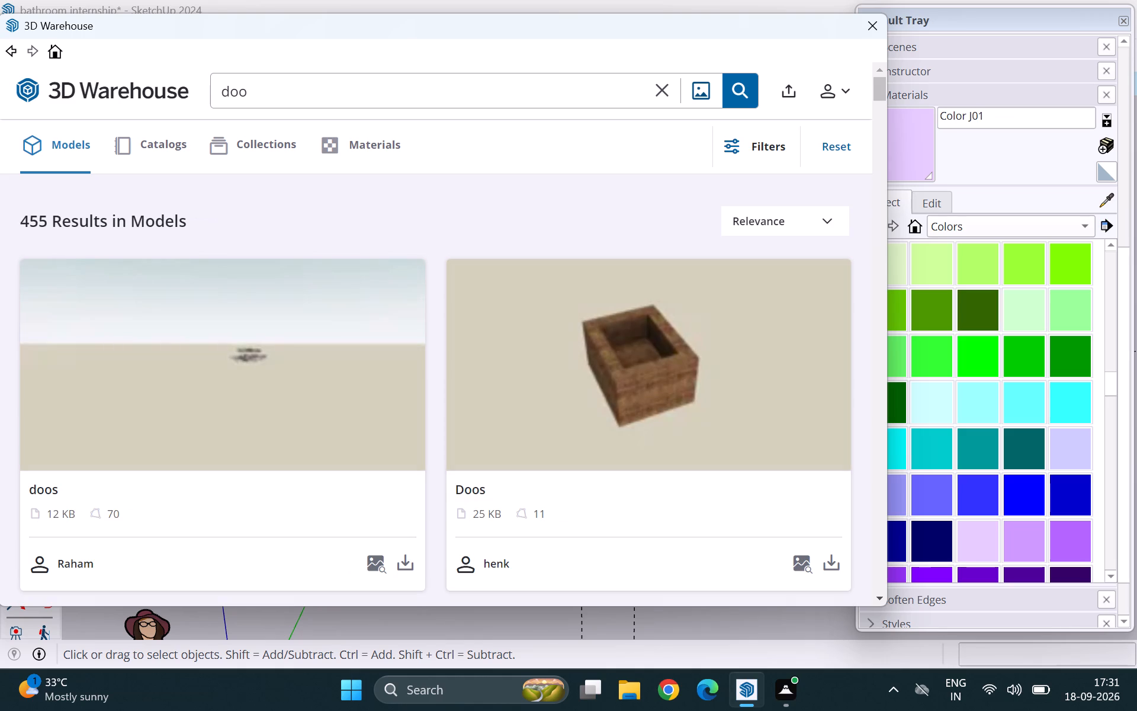
left_click(320, 100)
type("rs")
key("Return")
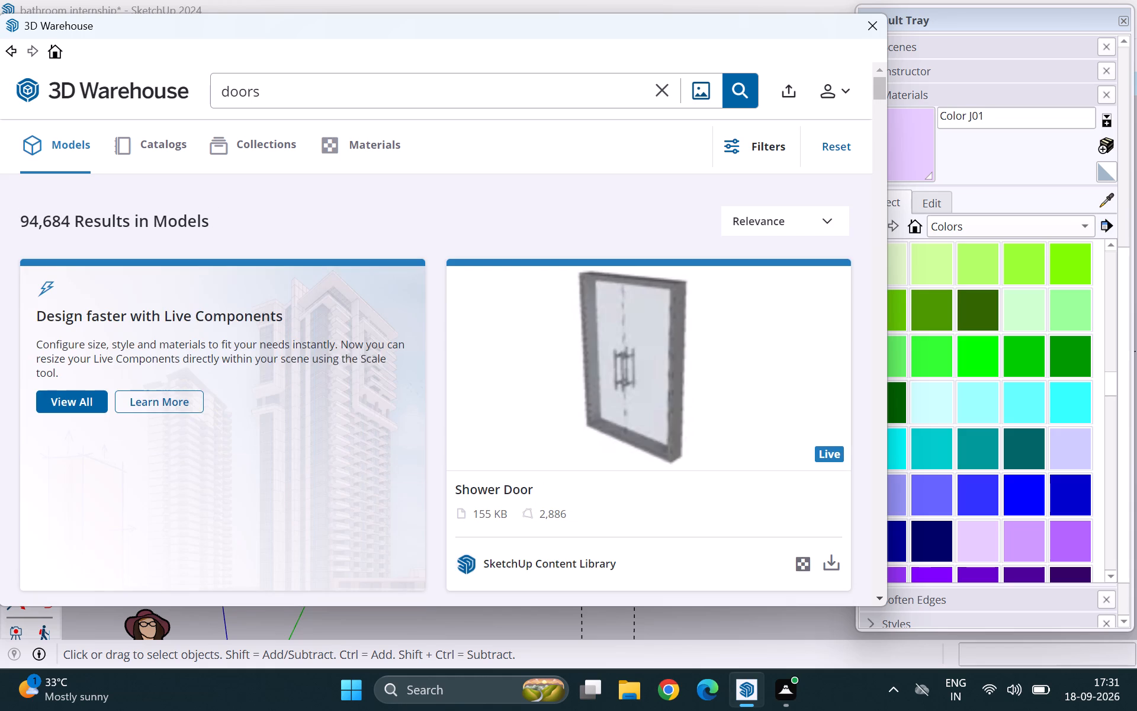
Find the 1.3 MB "DOORS" model showing a row of five doors in the results and download it into the current model.
scroll(471, 396, "down", 5)
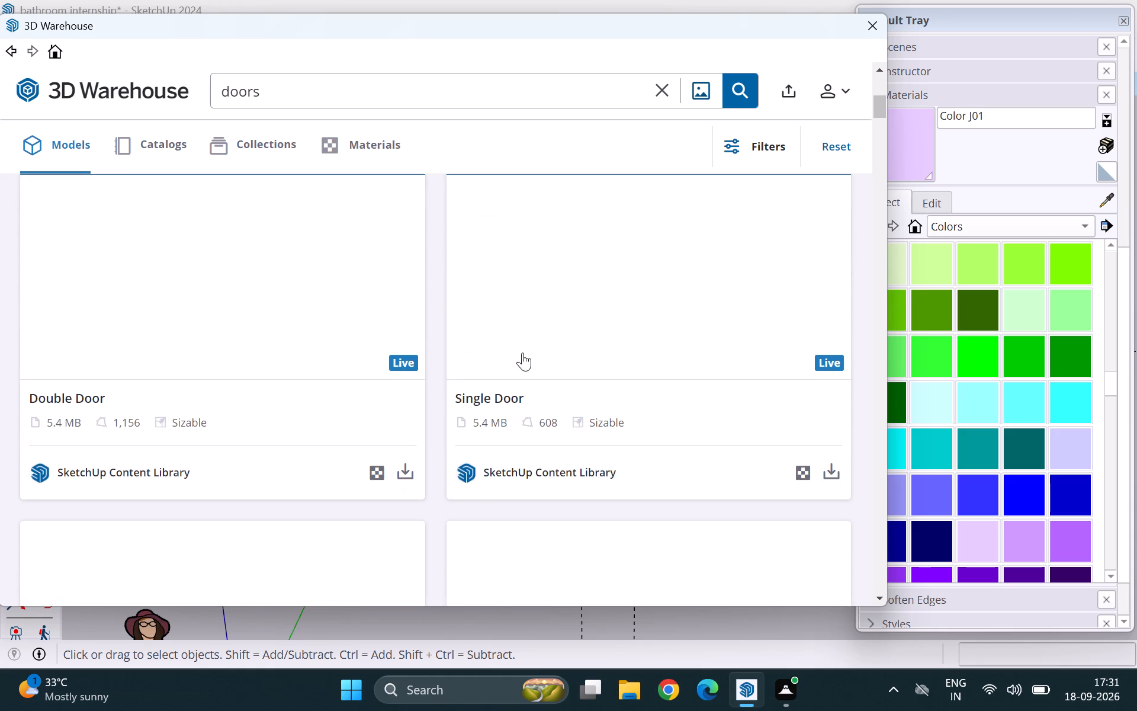
scroll(523, 362, "down", 2)
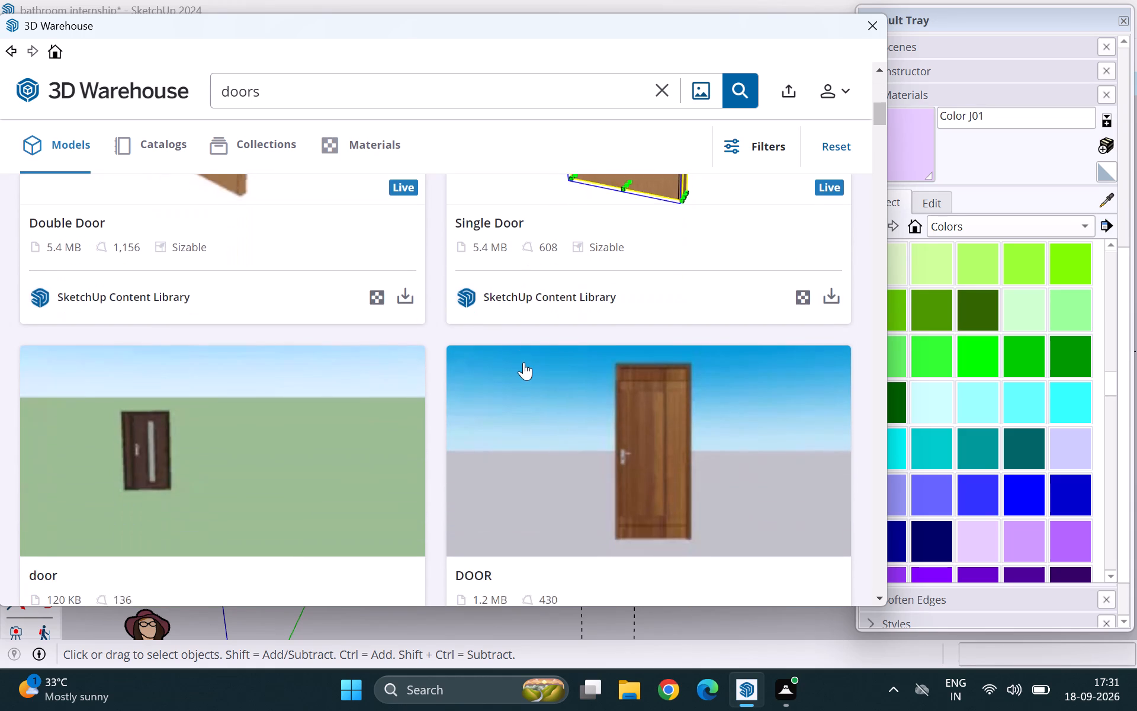
scroll(523, 362, "down", 4)
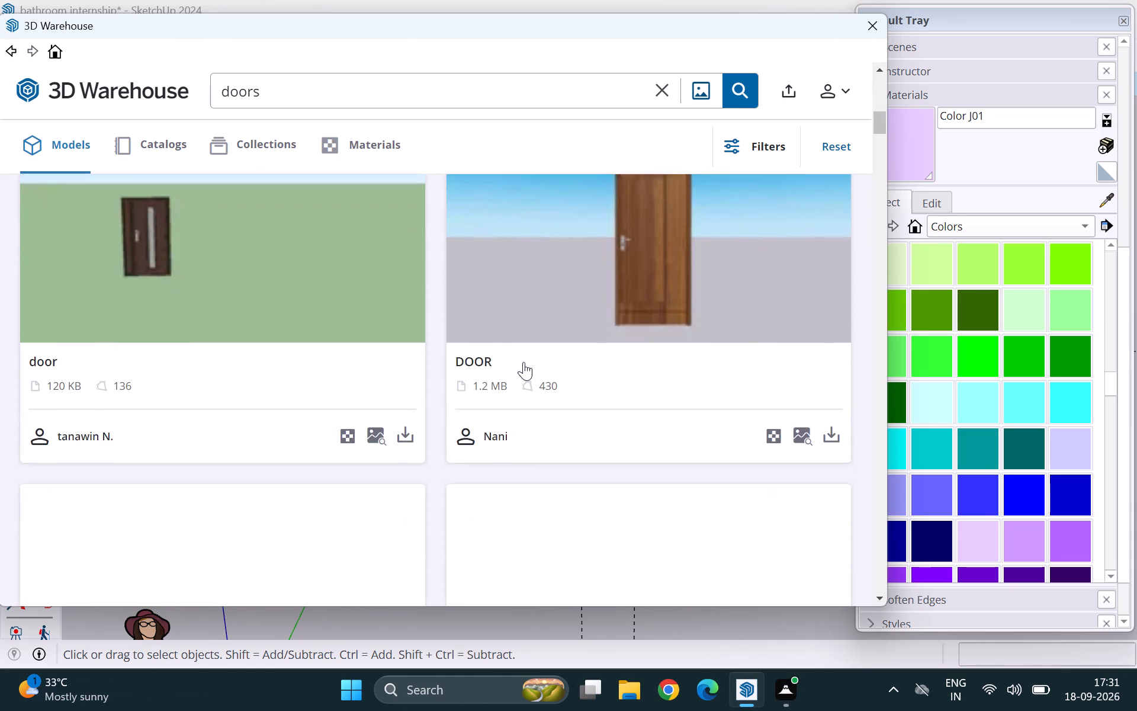
scroll(523, 362, "down", 4)
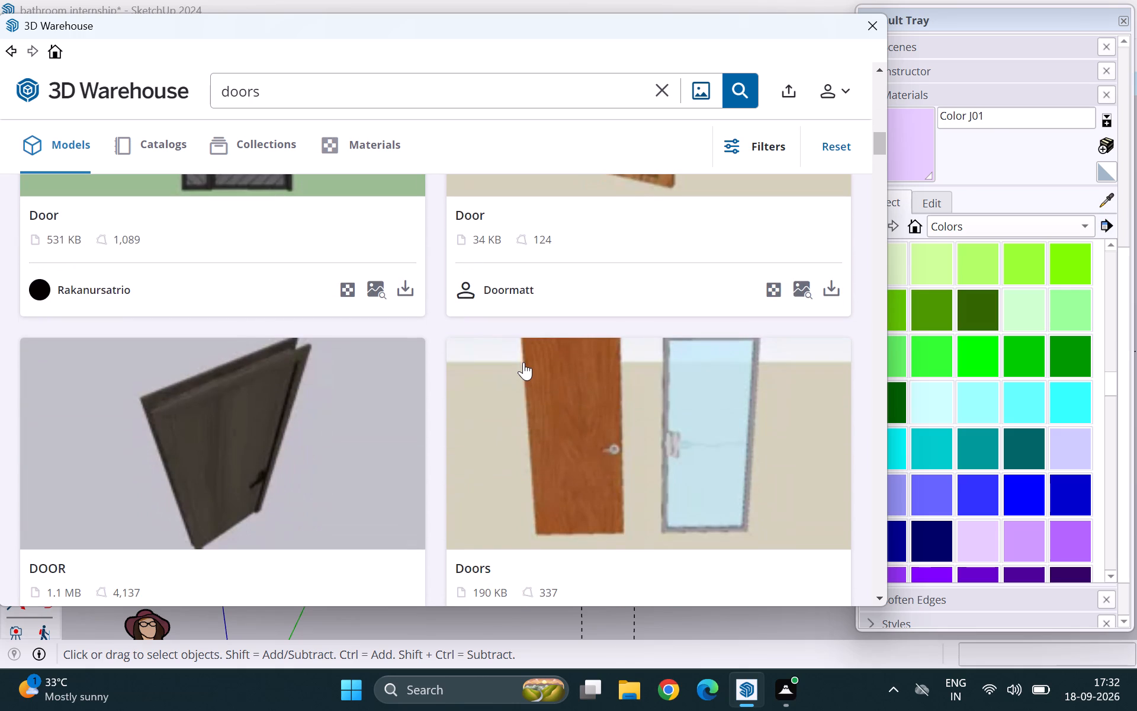
scroll(523, 362, "down", 2)
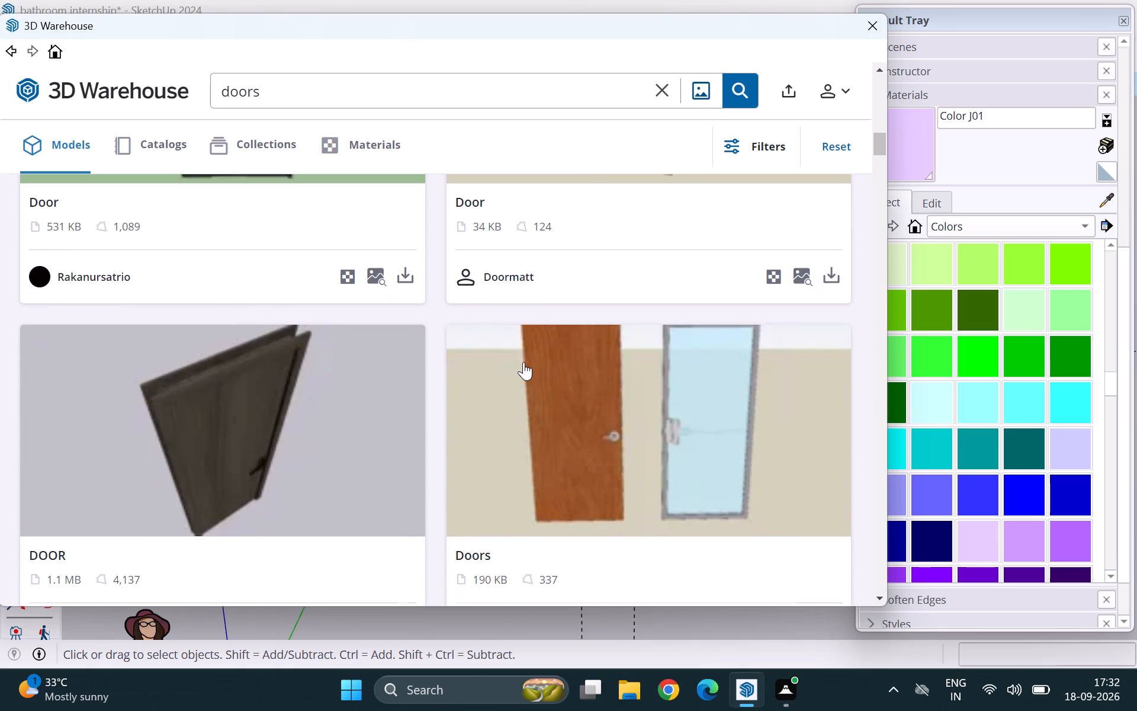
scroll(523, 362, "down", 2)
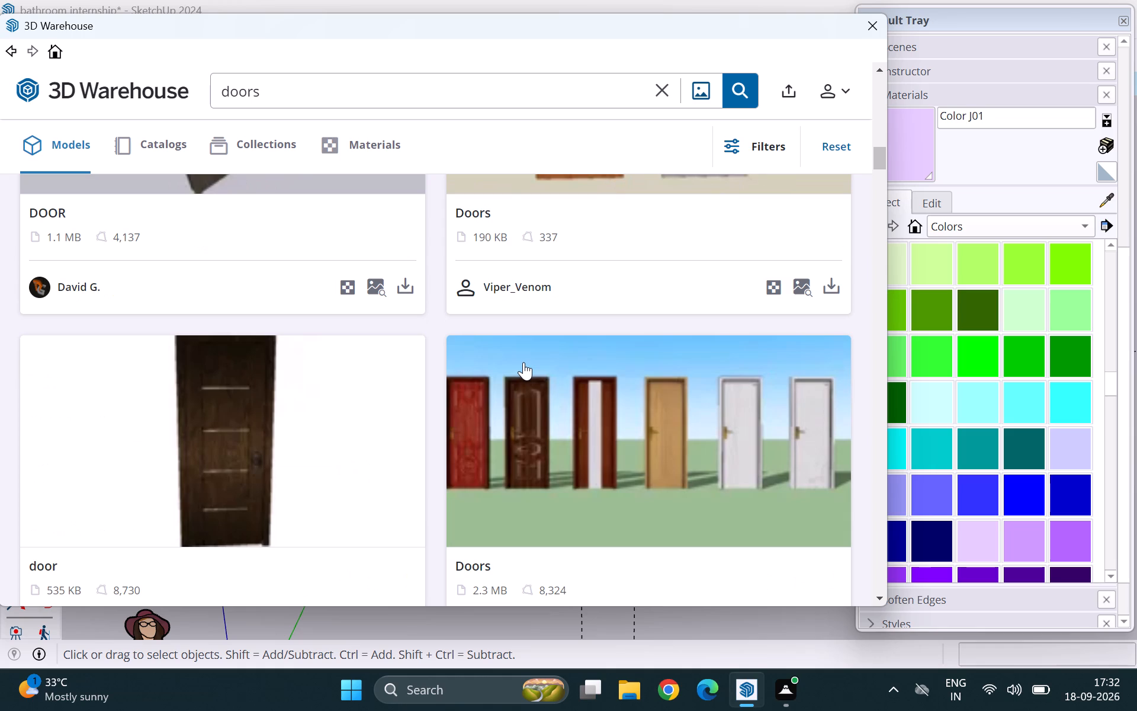
scroll(645, 412, "down", 3)
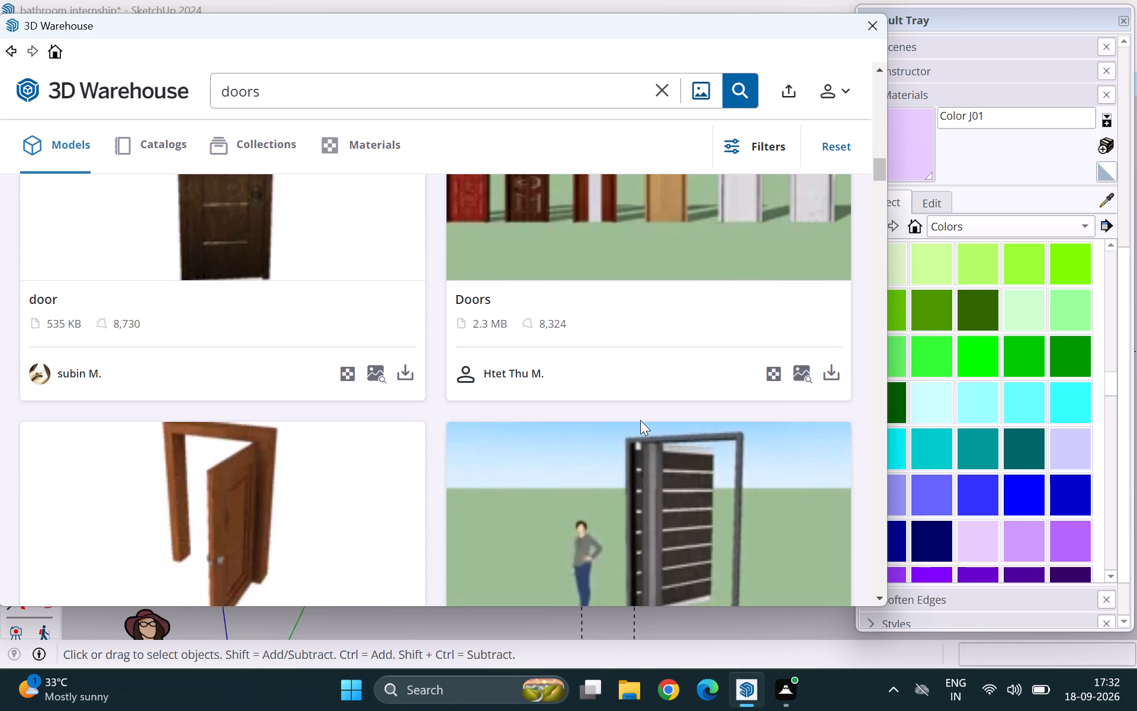
scroll(622, 409, "down", 5)
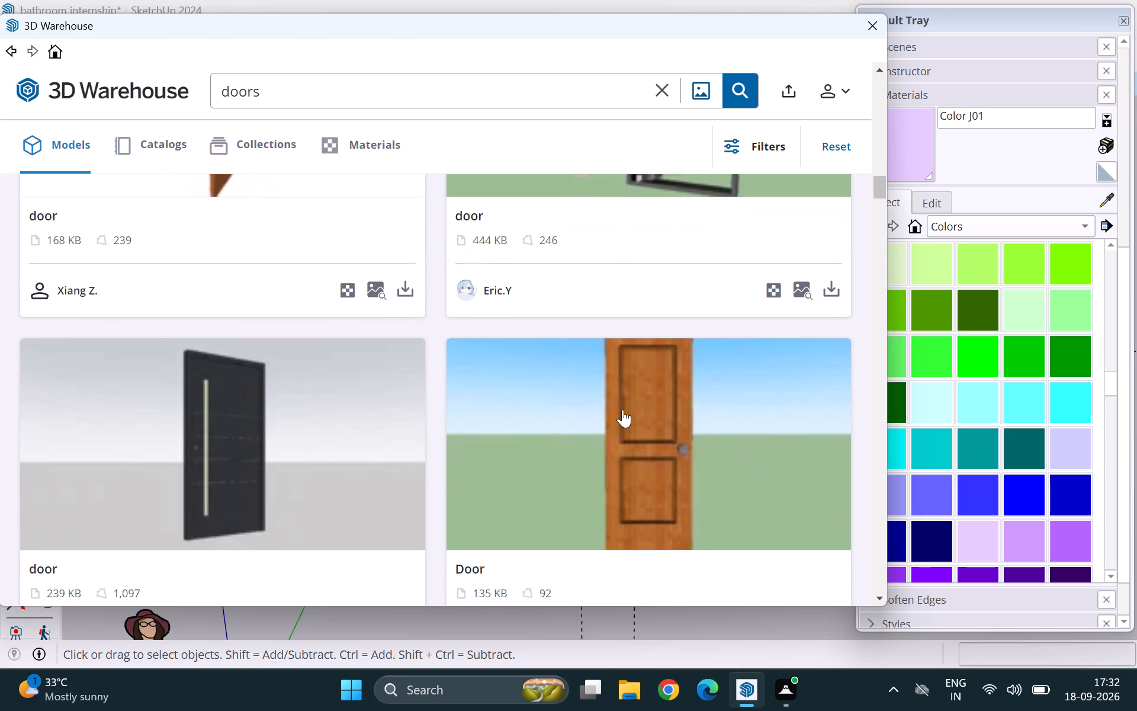
scroll(622, 409, "down", 4)
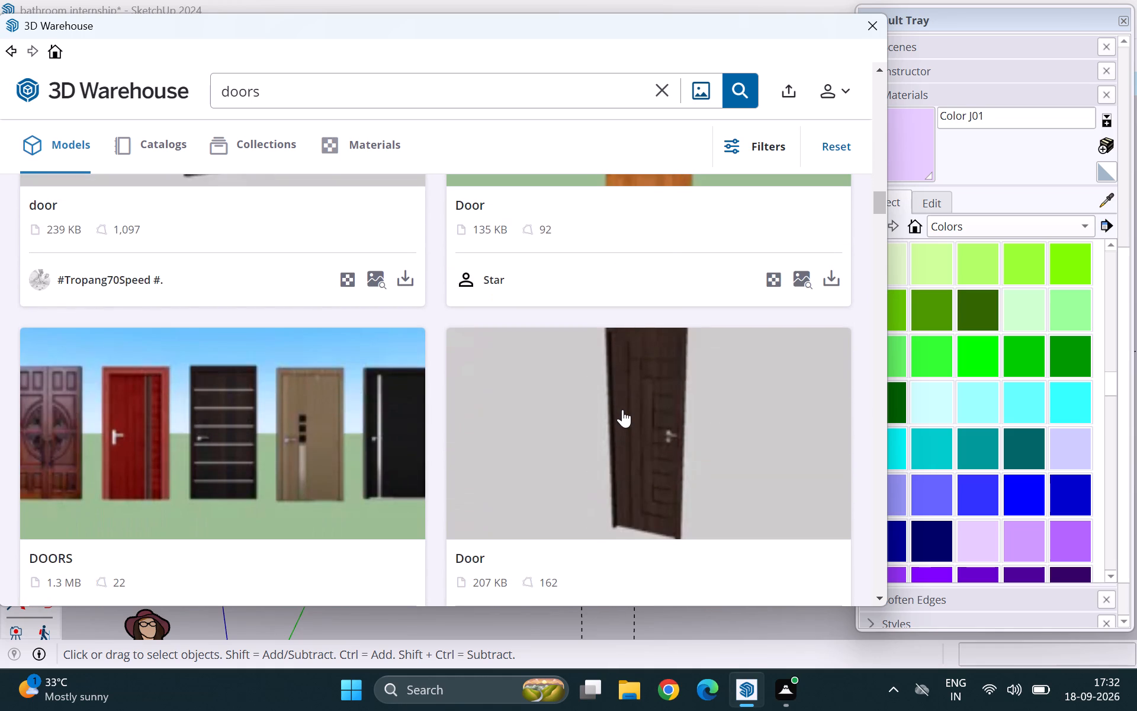
scroll(622, 409, "down", 3)
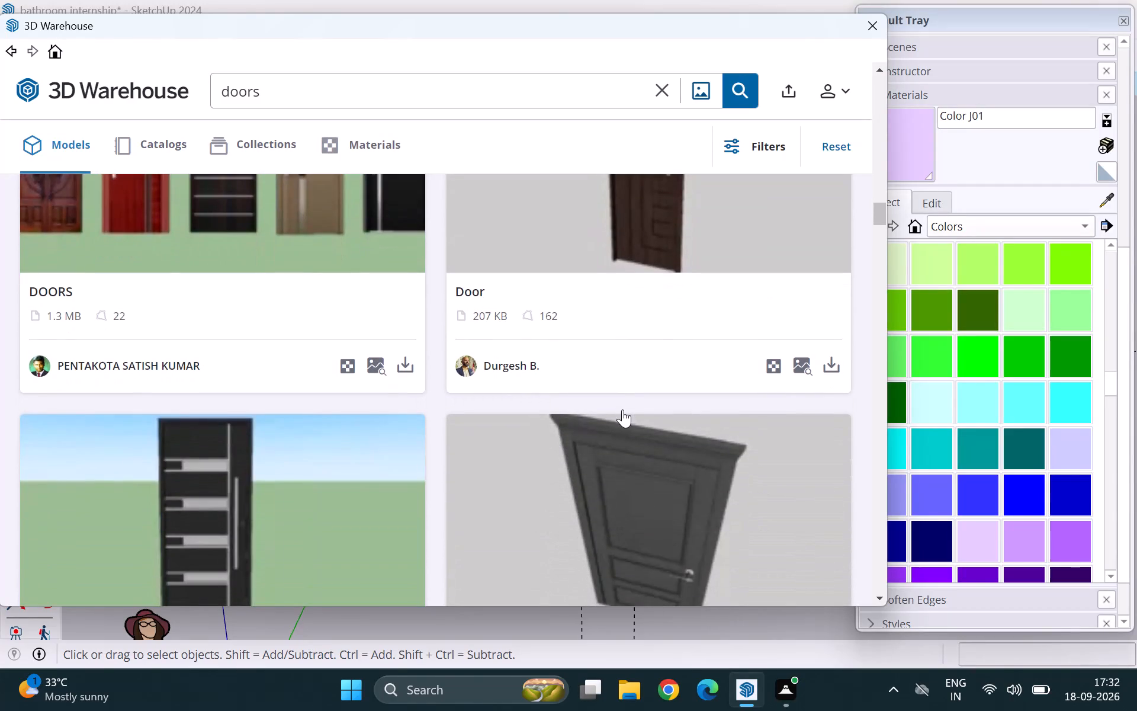
scroll(622, 409, "up", 1)
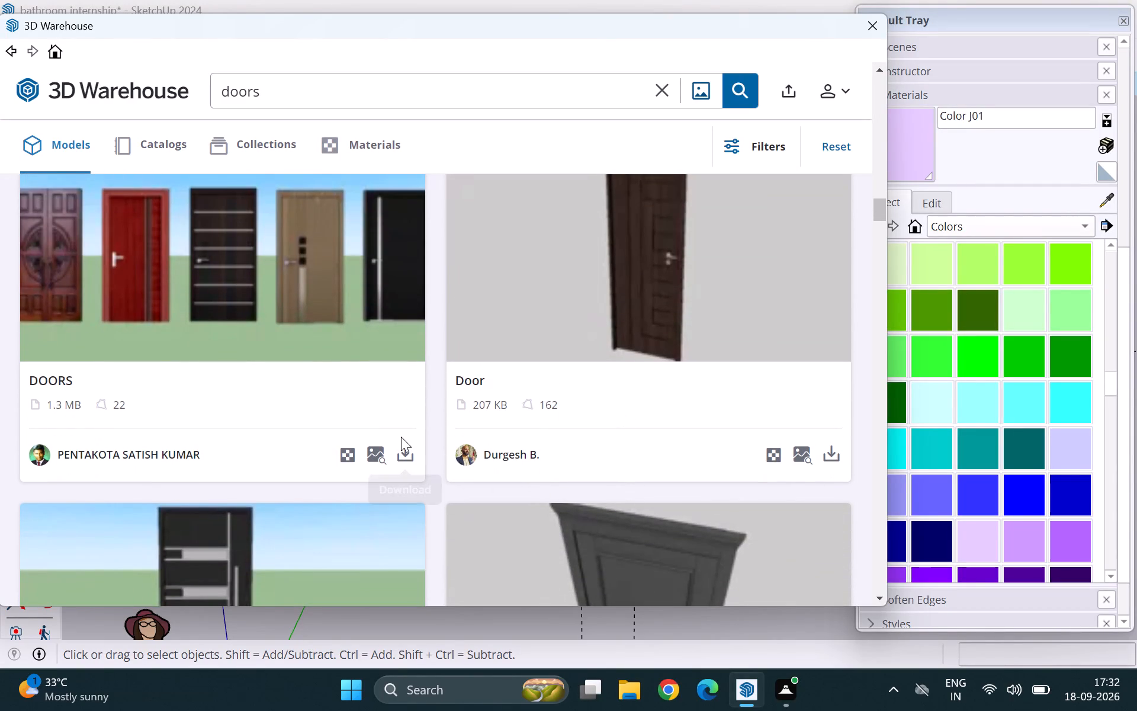
left_click(403, 456)
left_click(397, 338)
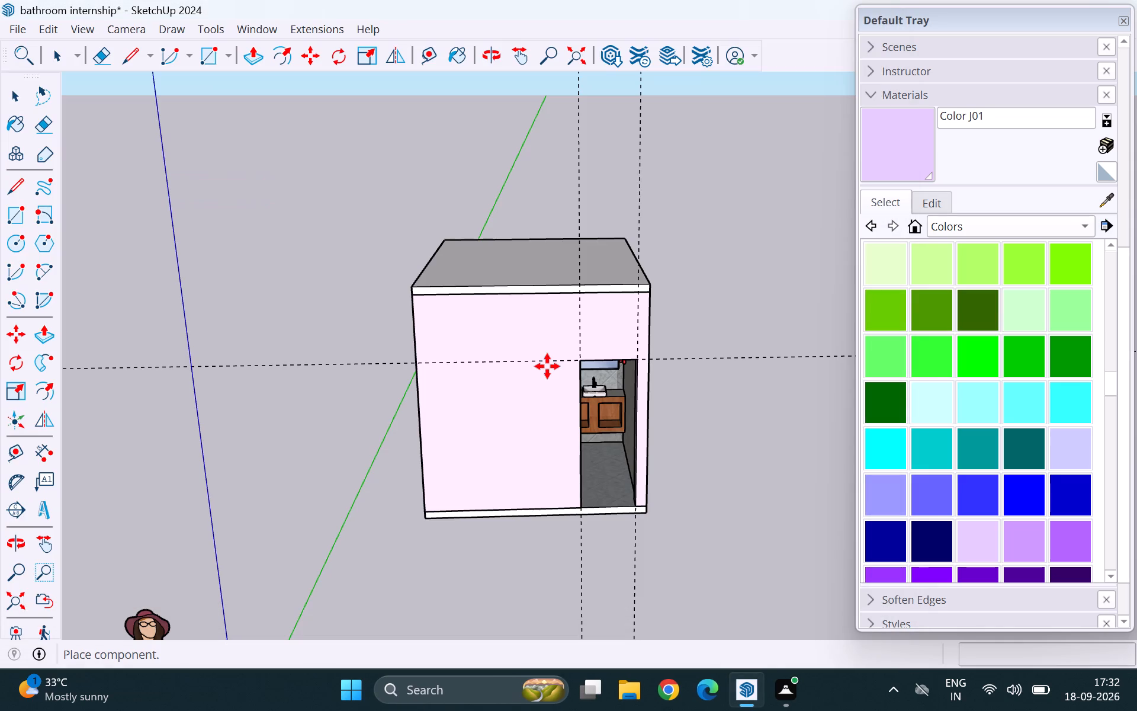
Place the downloaded row of five doors in the open area beside the bathroom box.
scroll(248, 360, "down", 5)
scroll(332, 404, "down", 5)
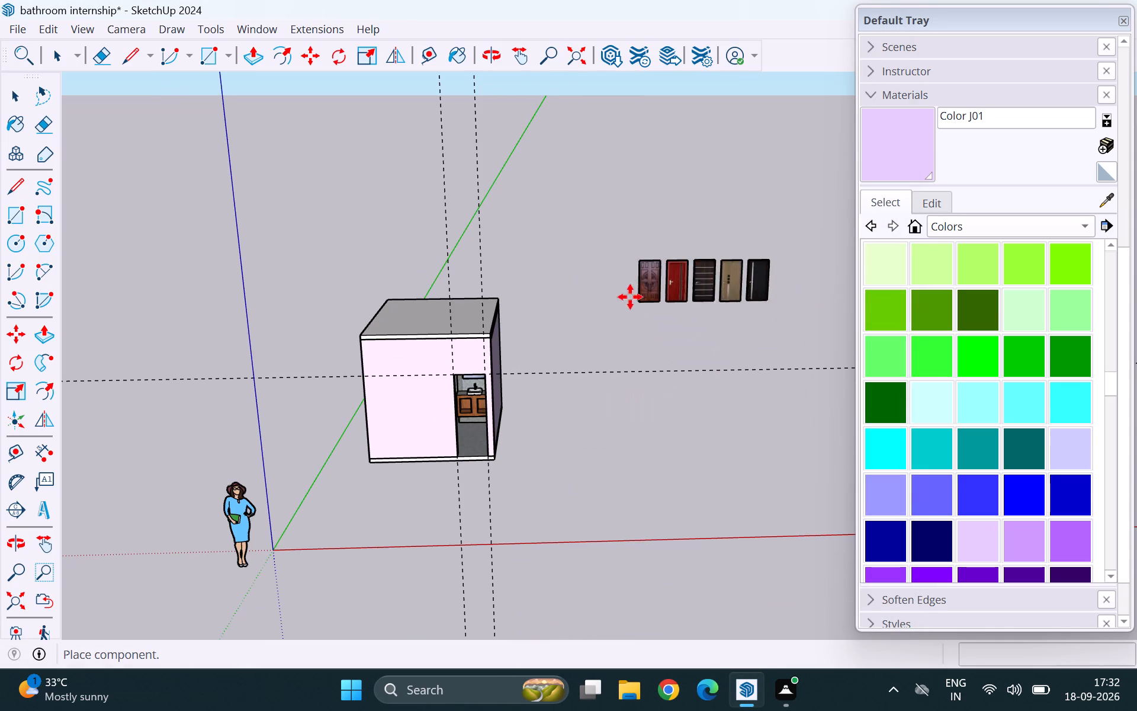
left_click(605, 319)
key("space")
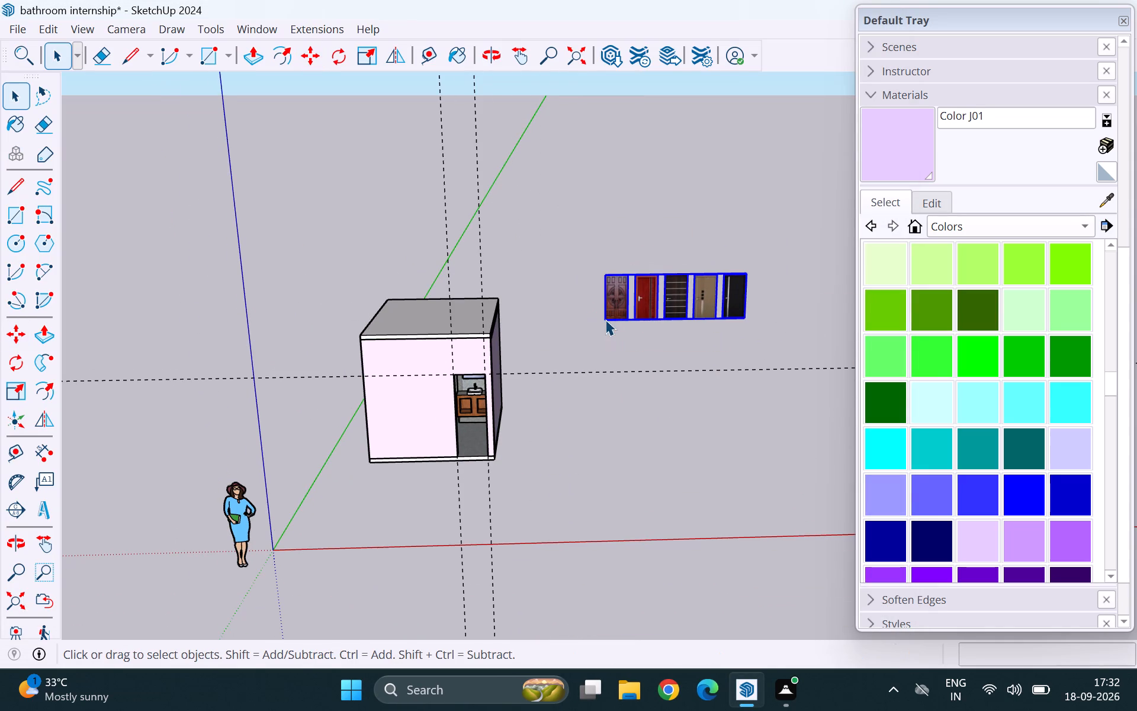
left_click(596, 329)
Explode the five-door component into separate doors.
left_click(642, 302)
right_click(642, 302)
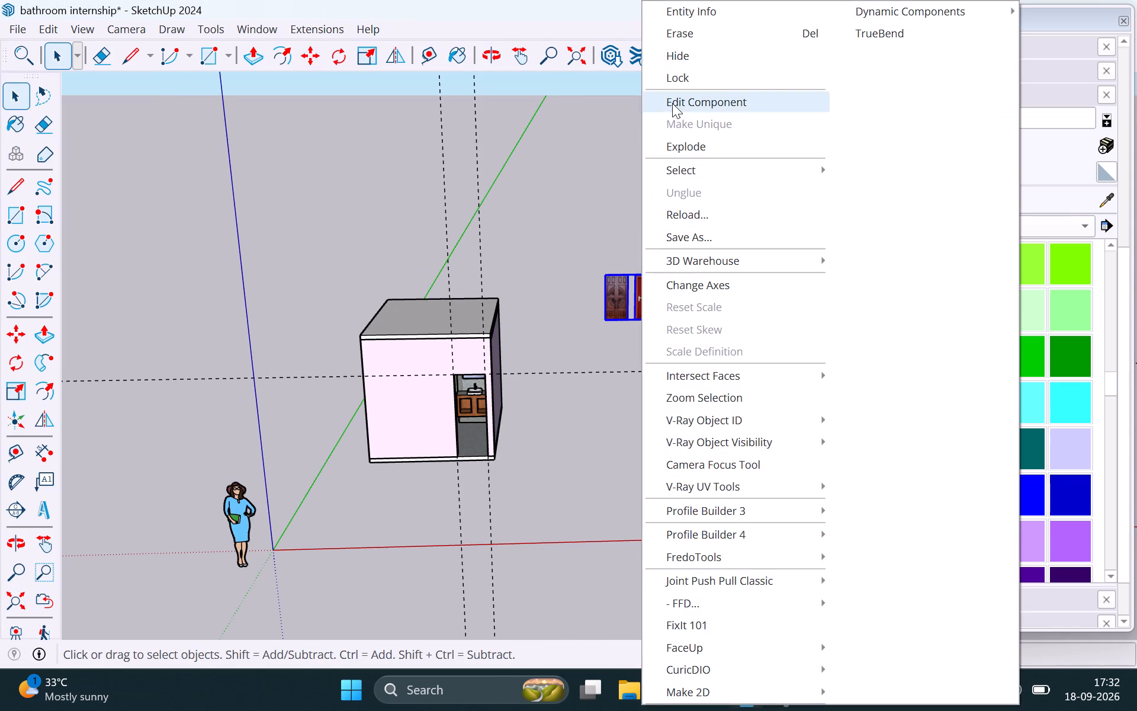
left_click(687, 146)
left_click(612, 230)
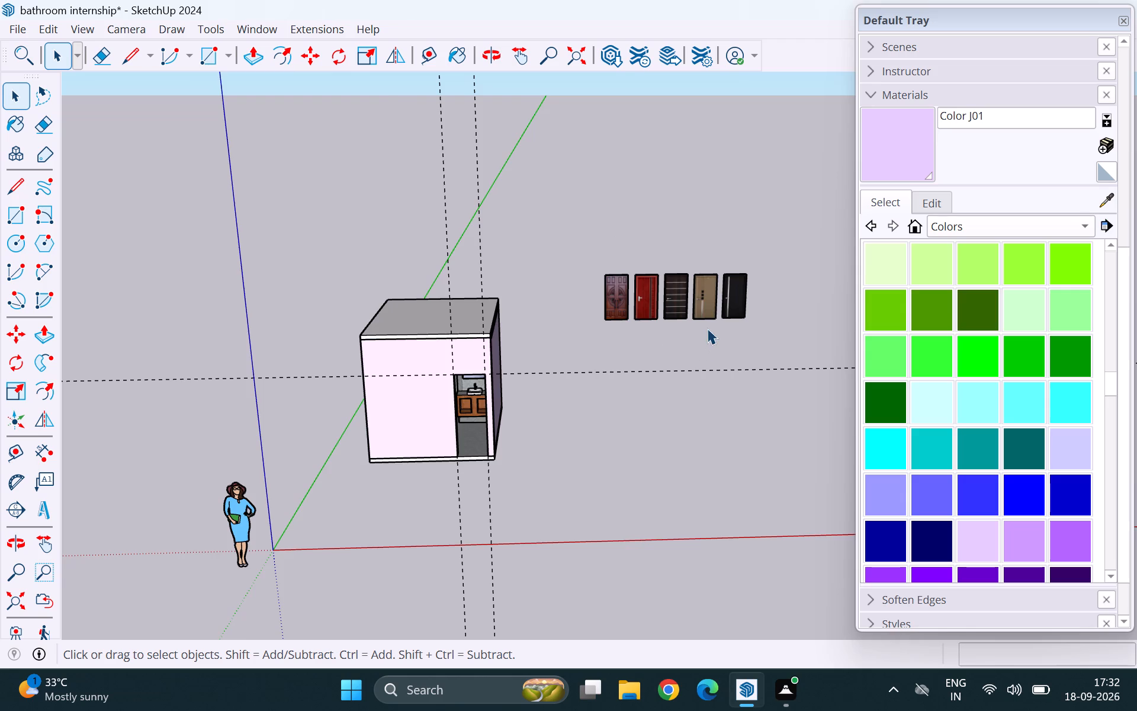
Examine the five door designs up close and compare them with the bathroom box's doorway.
scroll(692, 318, "up", 9)
scroll(362, 337, "down", 1)
scroll(653, 287, "up", 8)
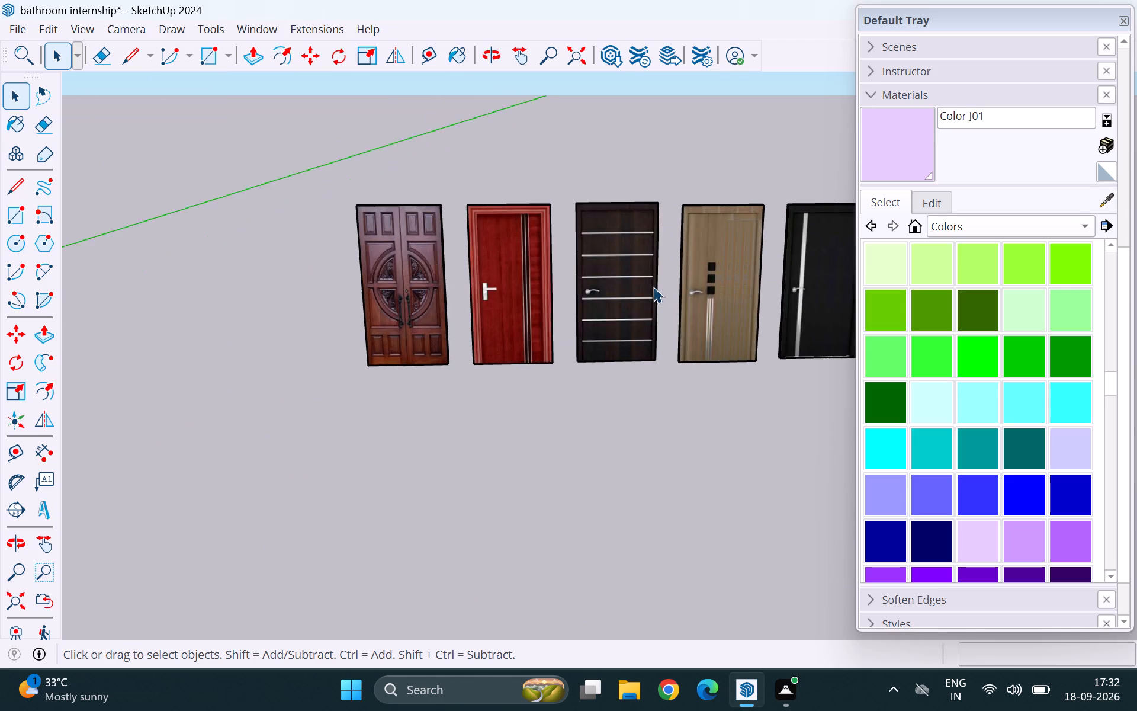
scroll(334, 328, "down", 3)
scroll(723, 295, "up", 2)
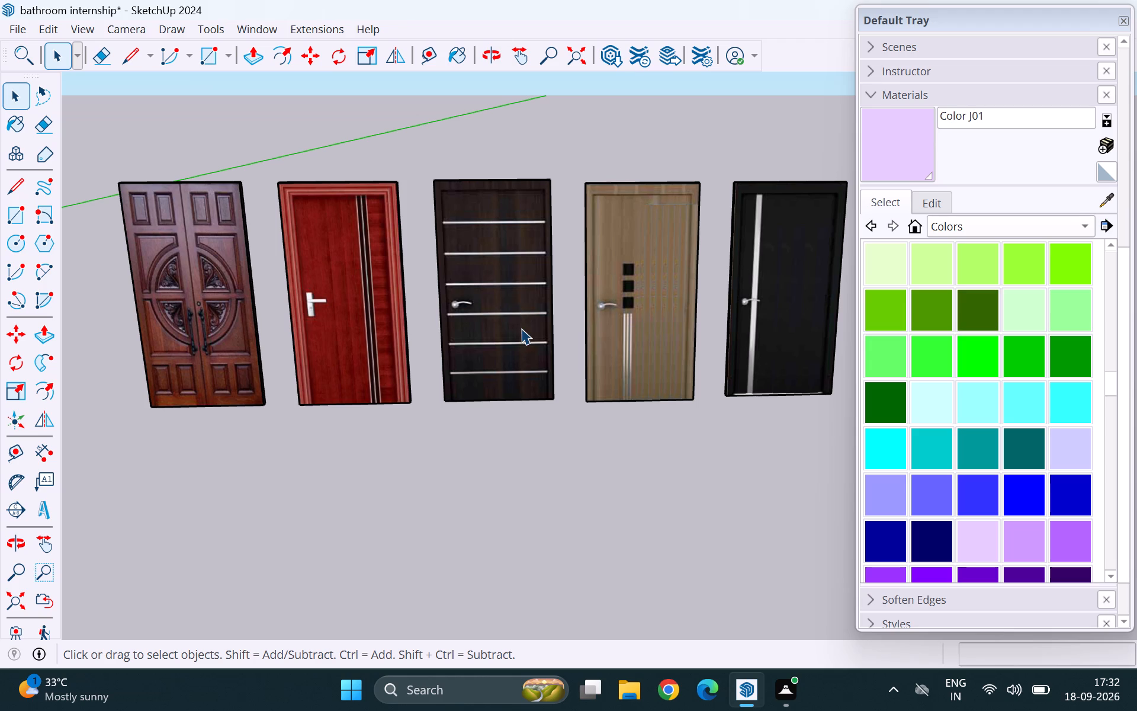
scroll(521, 328, "down", 19)
scroll(285, 398, "up", 3)
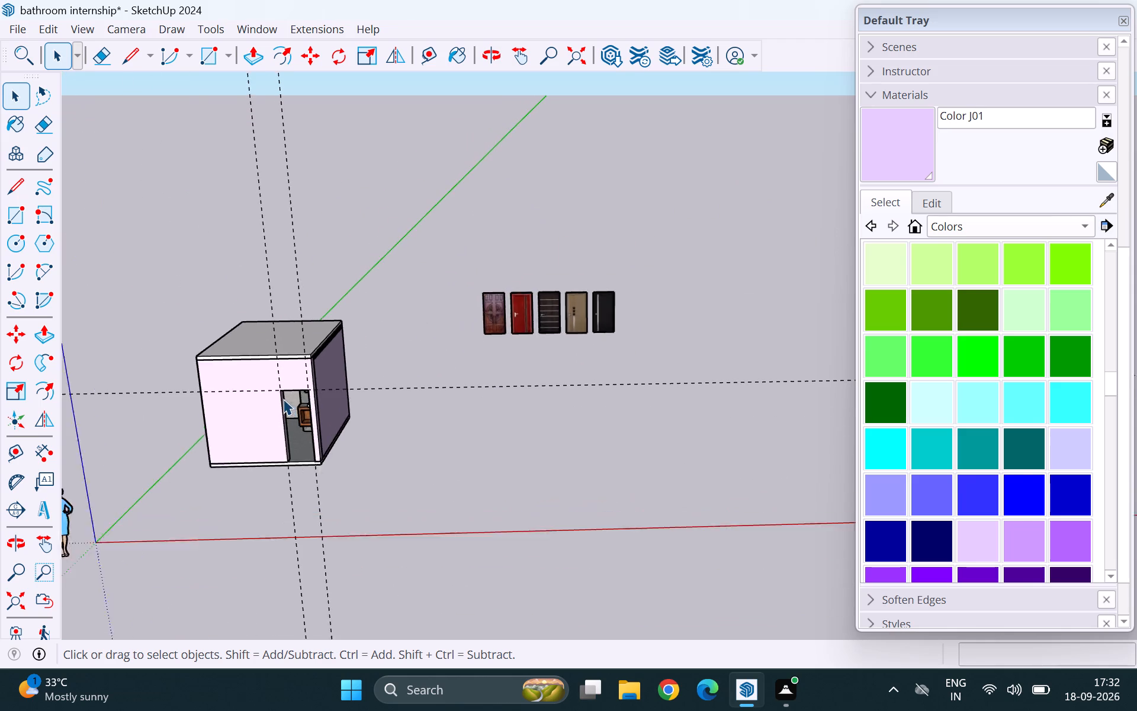
scroll(283, 399, "up", 3)
scroll(349, 414, "up", 2)
scroll(722, 244, "up", 8)
scroll(653, 276, "up", 4)
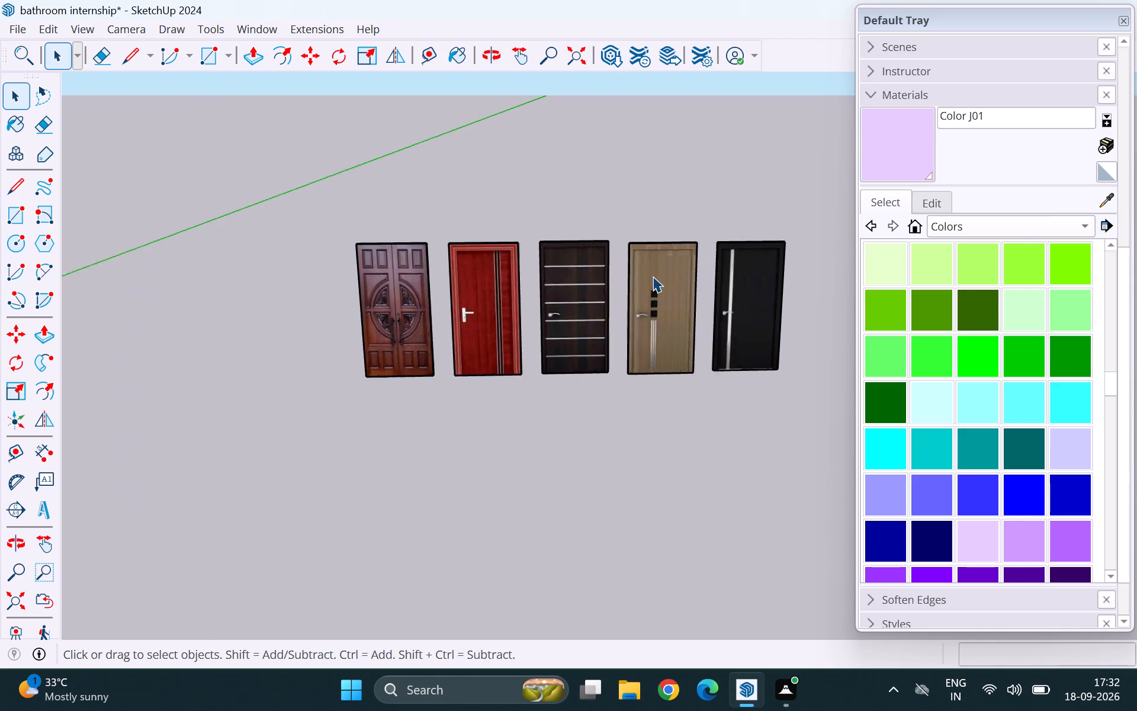
Move the dark door with horizontal silver strips from the door row onto the front wall at the doorway.
scroll(653, 276, "up", 6)
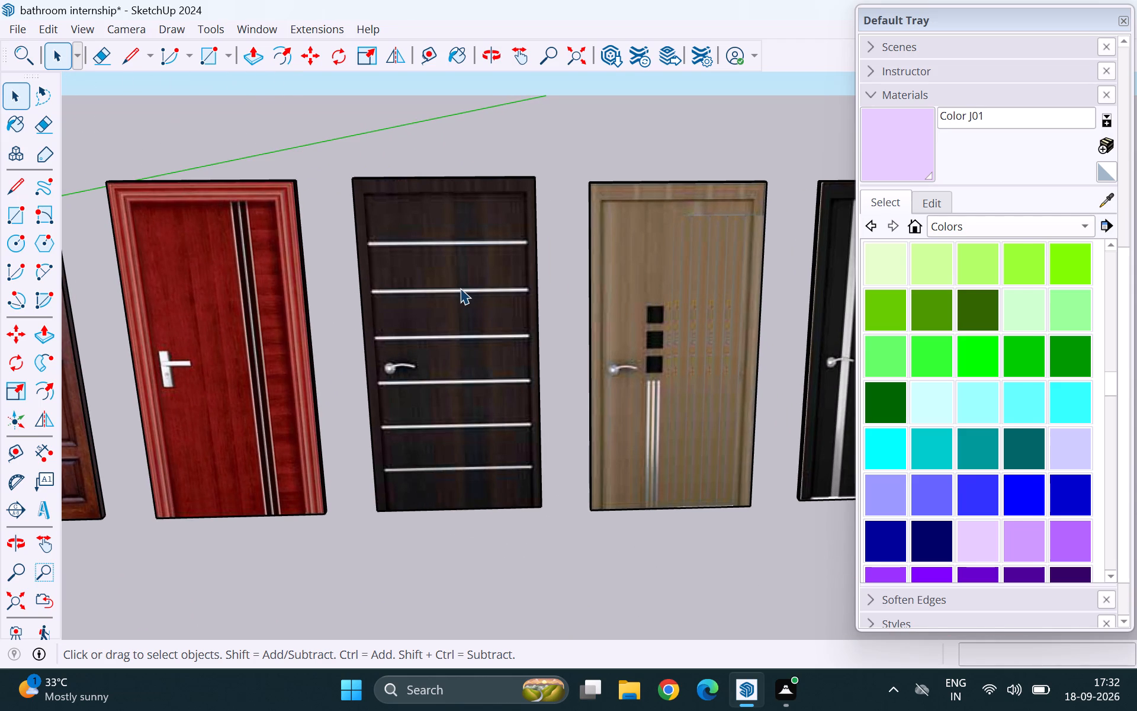
left_click(460, 288)
key("m")
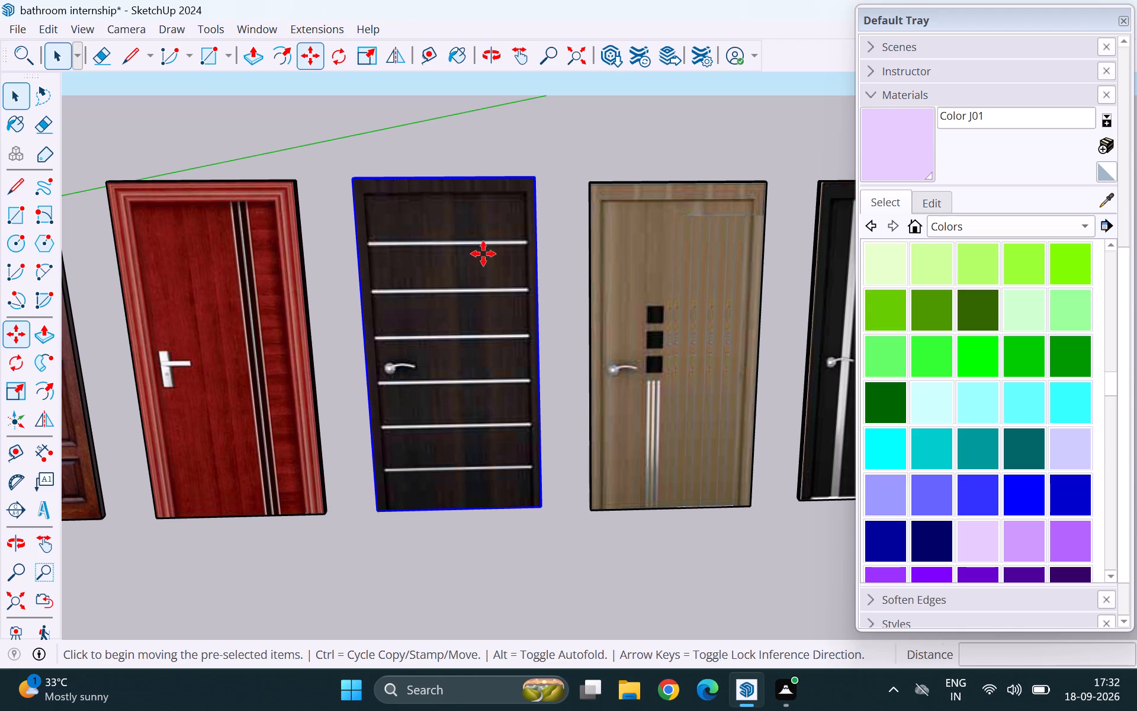
left_click(538, 177)
scroll(620, 165, "down", 15)
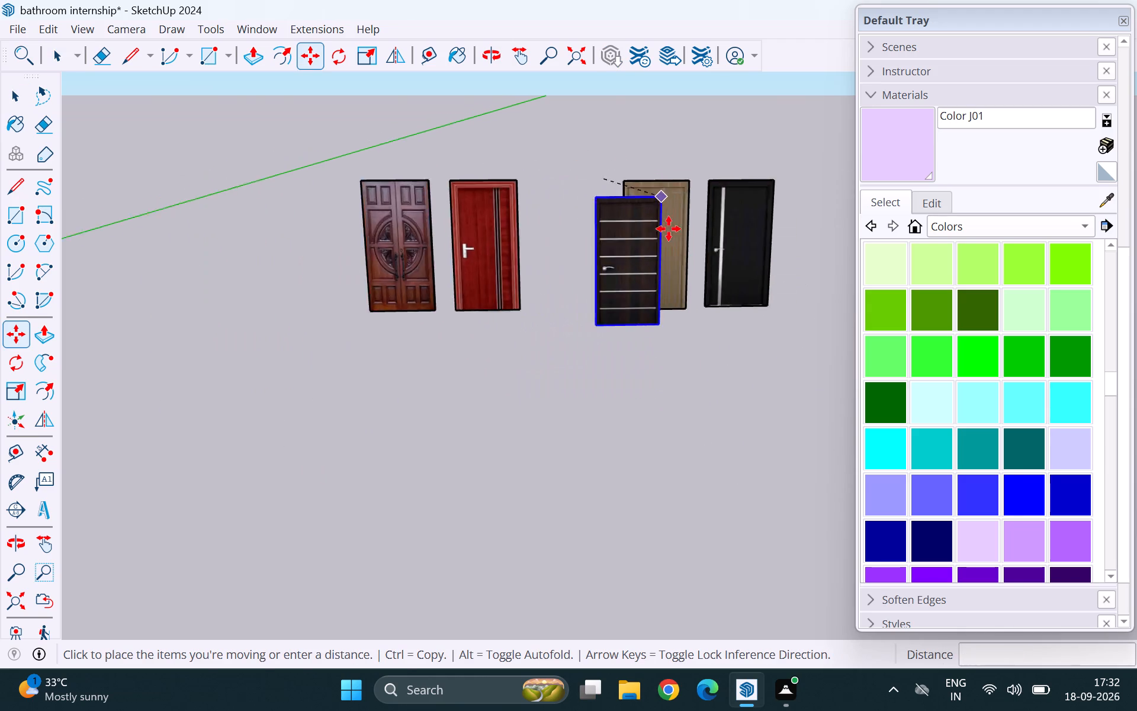
scroll(669, 229, "down", 13)
scroll(391, 302, "up", 11)
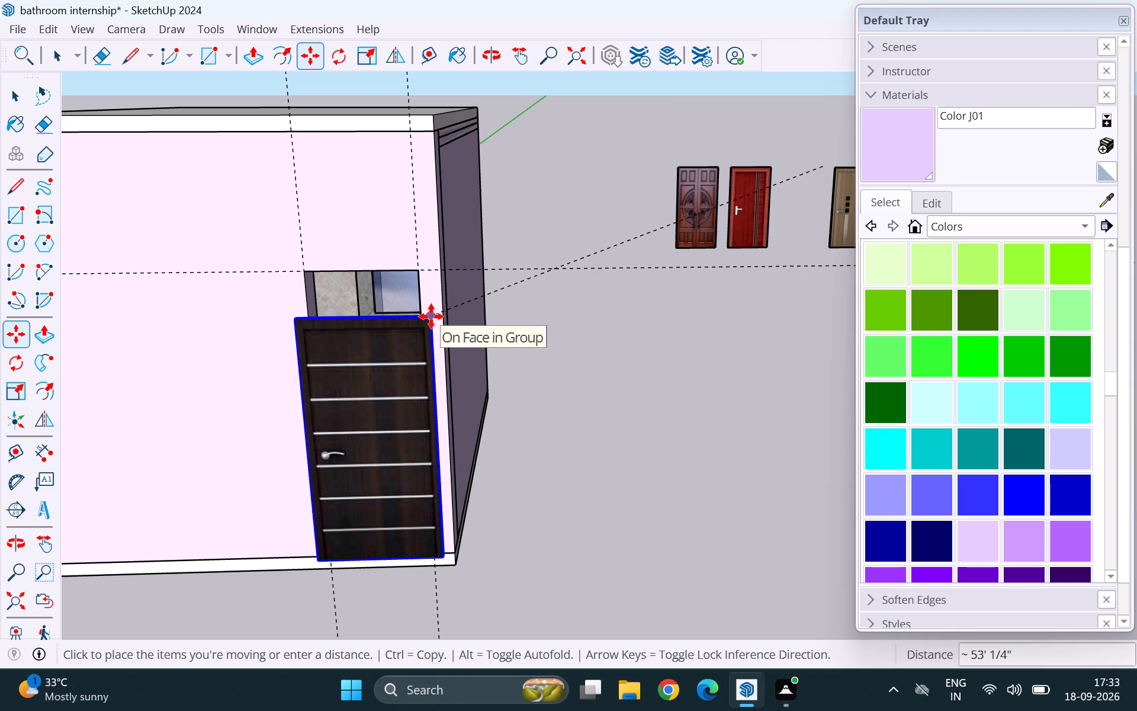
left_click(431, 316)
Show the back edges and move the dark door by its upper-left corner onto the doorway's upper-left corner.
key("k")
scroll(397, 346, "up", 3)
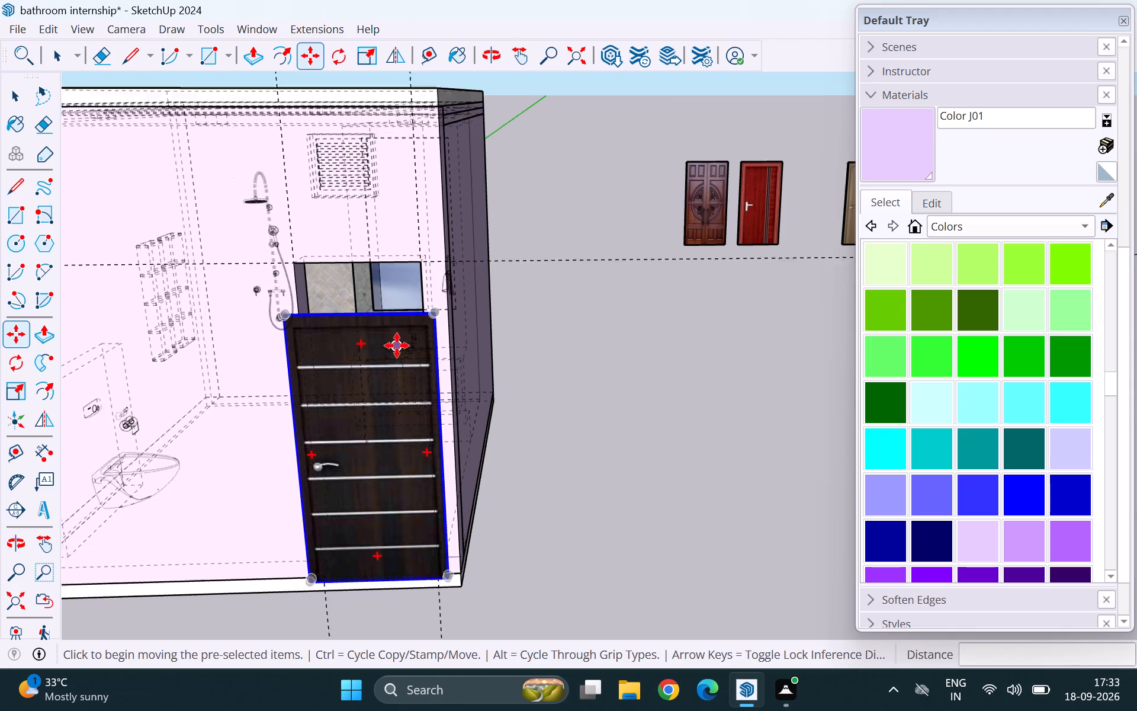
scroll(397, 345, "up", 1)
key("s")
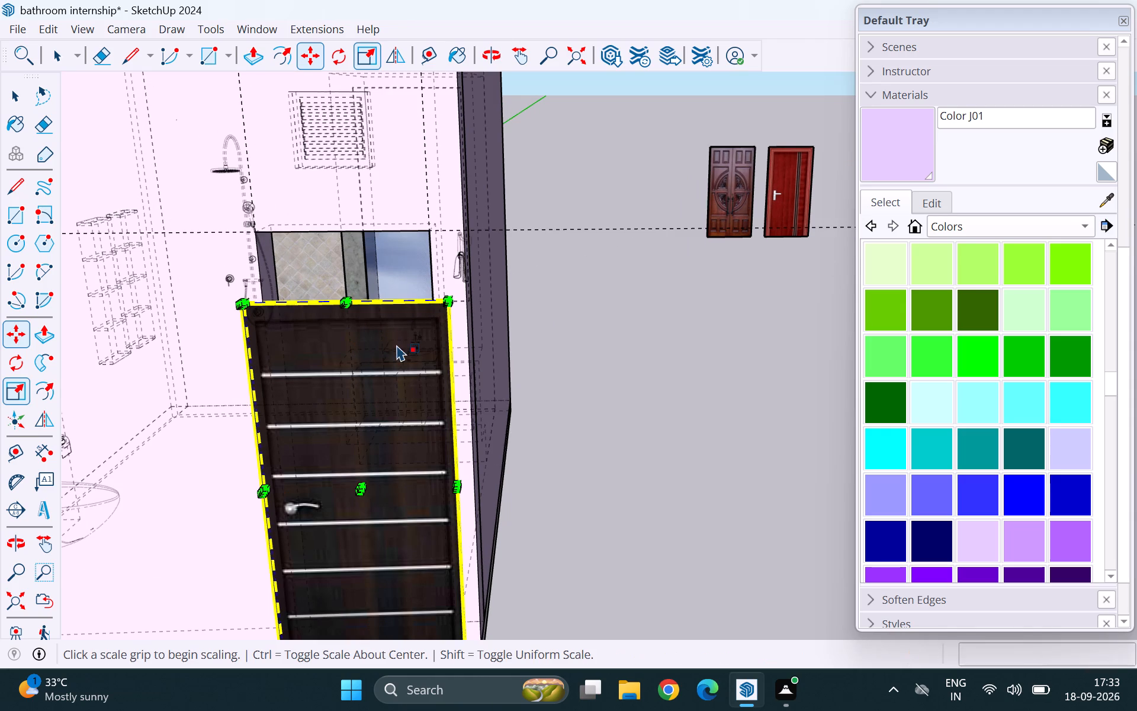
middle_click_drag(343, 288, 344, 413)
scroll(342, 518, "up", 5)
scroll(212, 510, "up", 5)
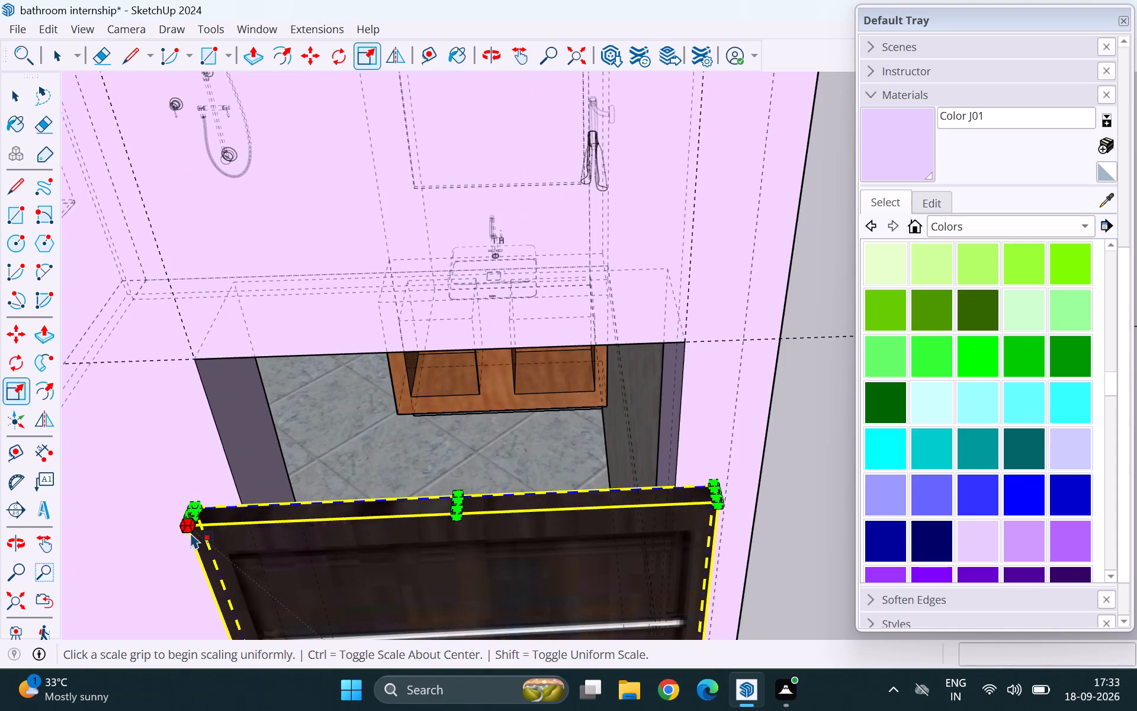
scroll(191, 533, "up", 3)
key("m")
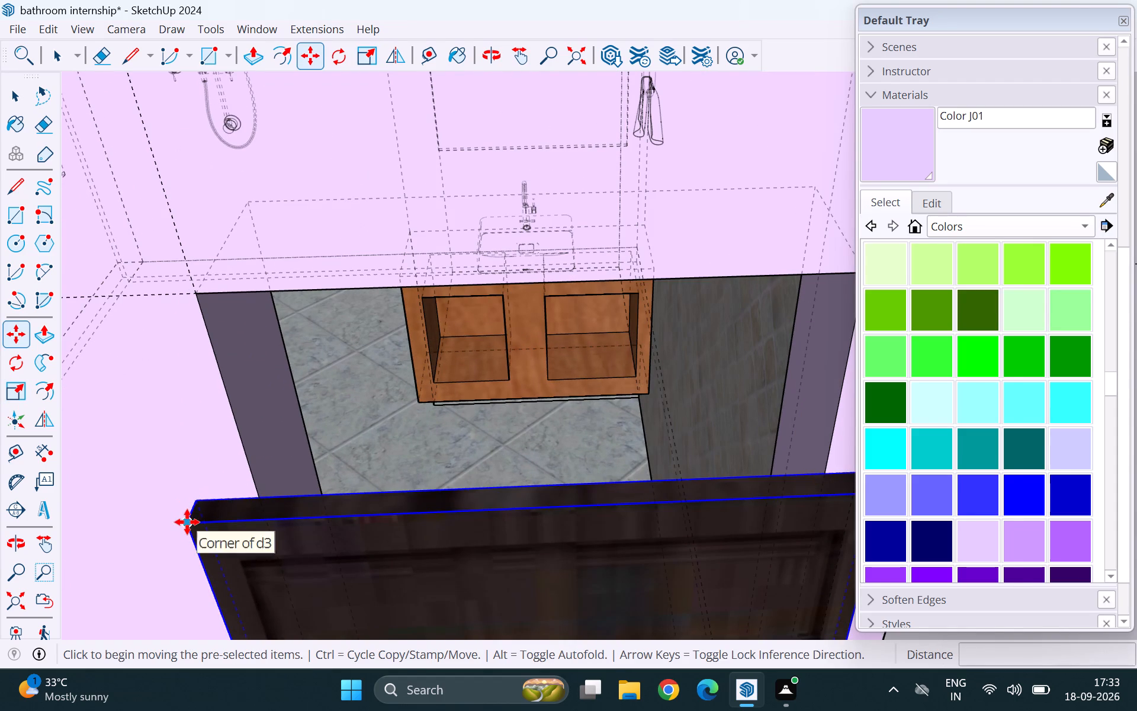
left_click(187, 522)
left_click(200, 303)
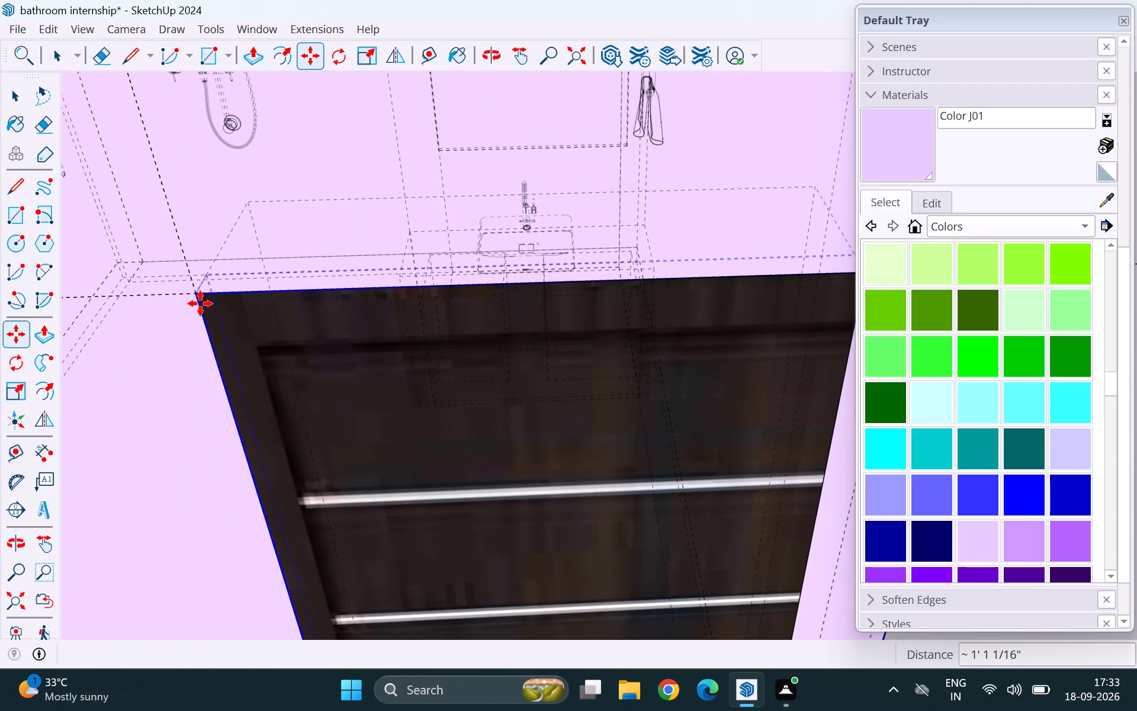
Scale the dark door's width along the red axis by about 0.83 to meet the doorway's right edge.
scroll(209, 347, "down", 14)
scroll(259, 376, "down", 4)
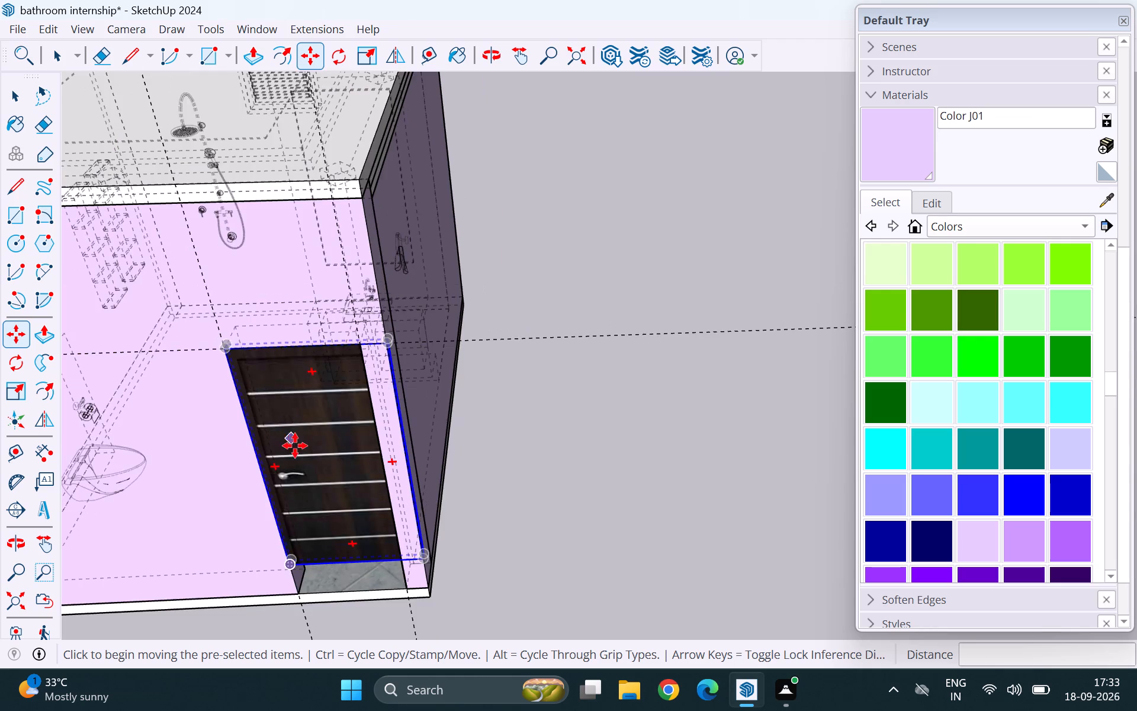
scroll(300, 450, "down", 3)
middle_click_drag(323, 539, 329, 463)
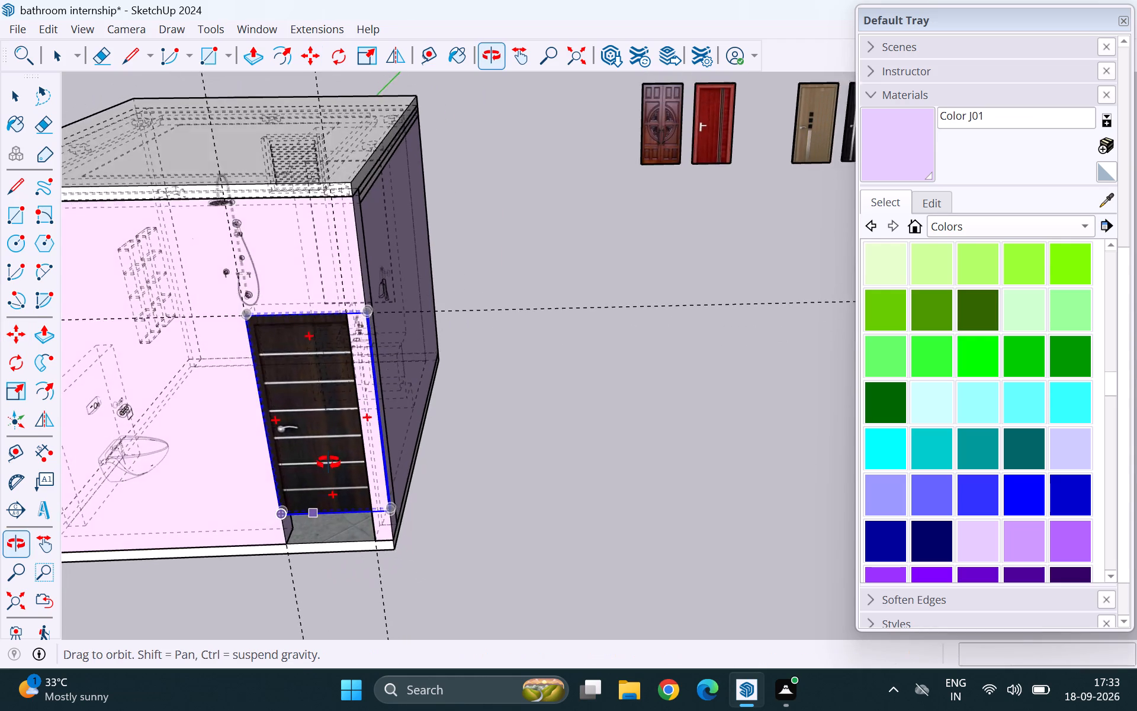
middle_click_drag(329, 463, 352, 427)
scroll(352, 402, "up", 5)
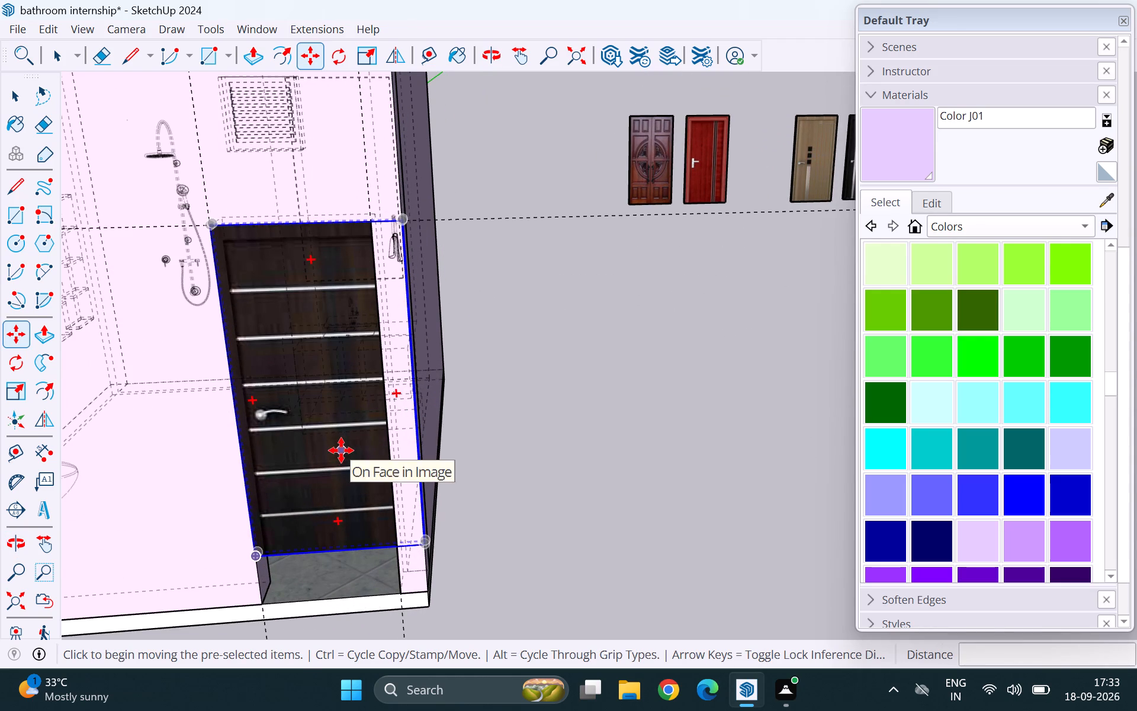
scroll(390, 564, "up", 4)
key("s")
scroll(393, 550, "up", 4)
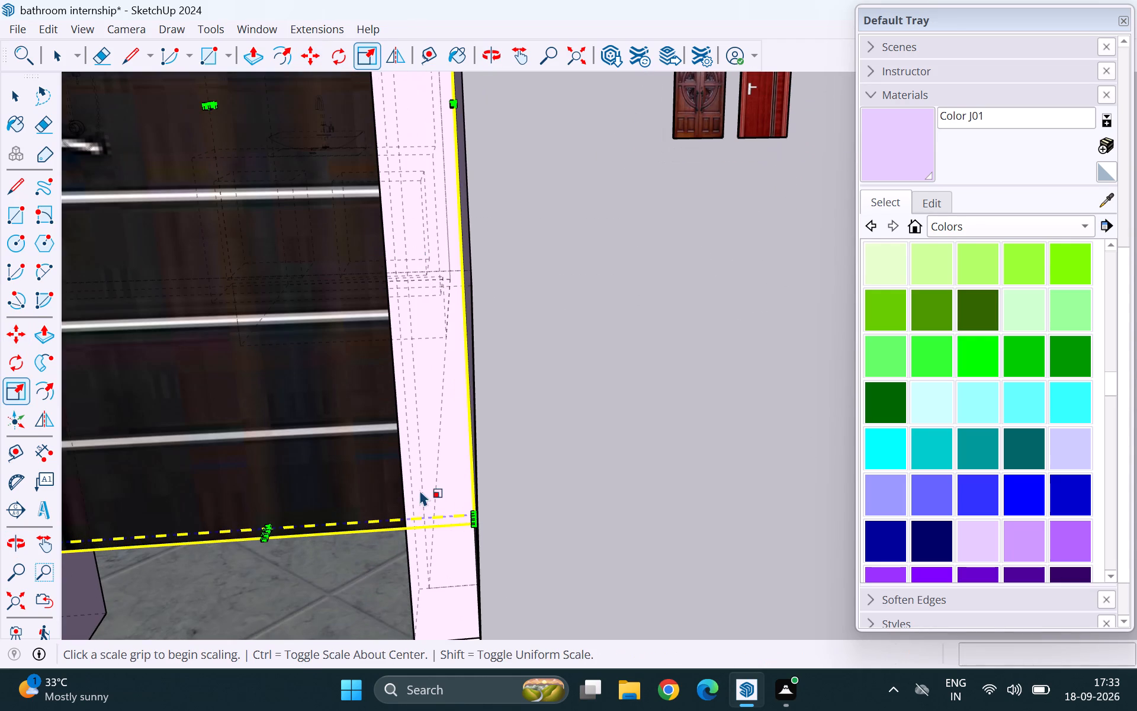
middle_click_drag(420, 490, 415, 561)
middle_click_drag(487, 332, 422, 366)
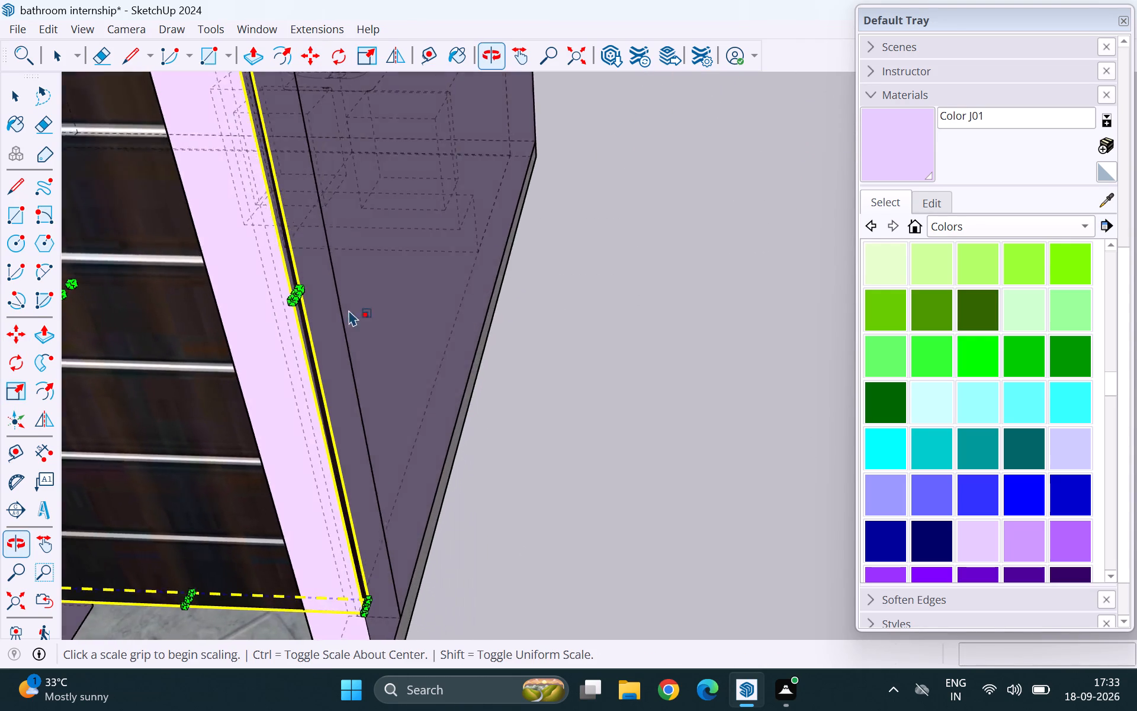
scroll(289, 286, "up", 10)
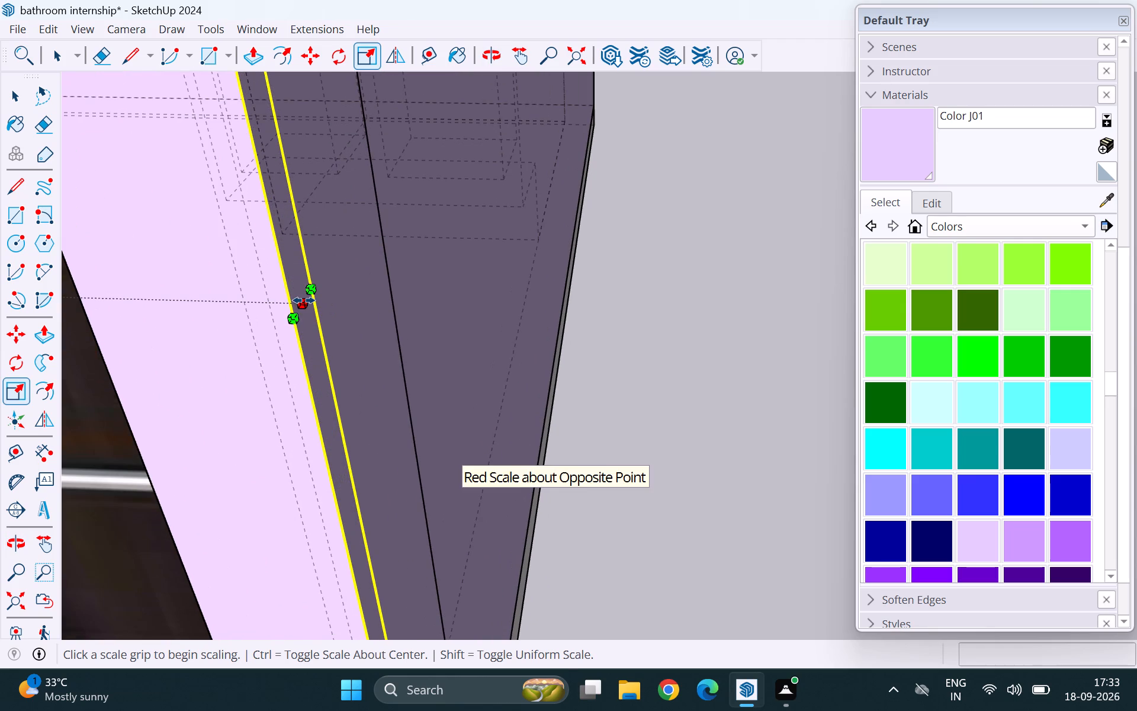
left_click(304, 300)
scroll(465, 308, "down", 9)
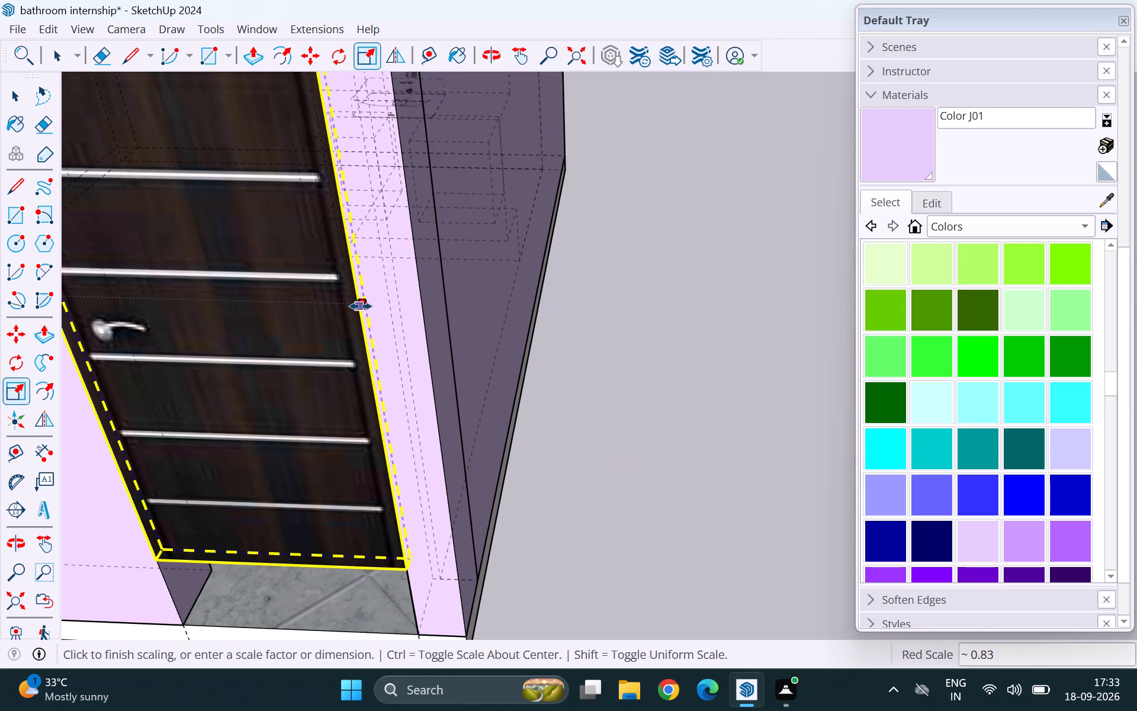
scroll(358, 305, "up", 10)
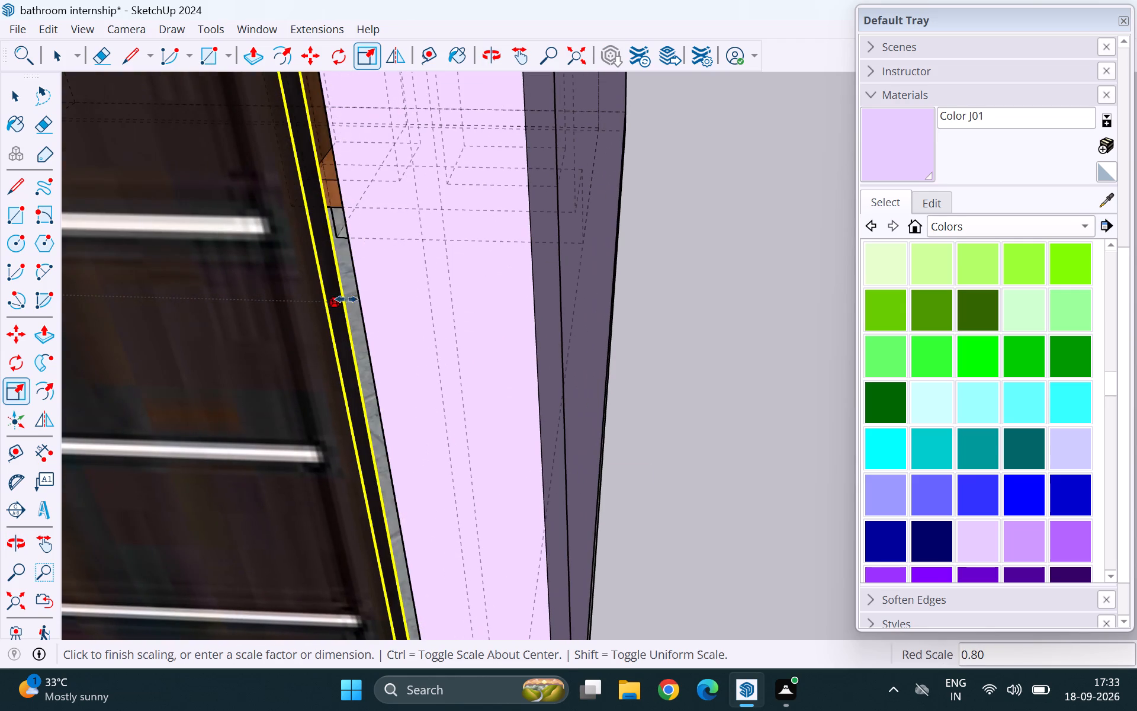
middle_click_drag(356, 296, 474, 273)
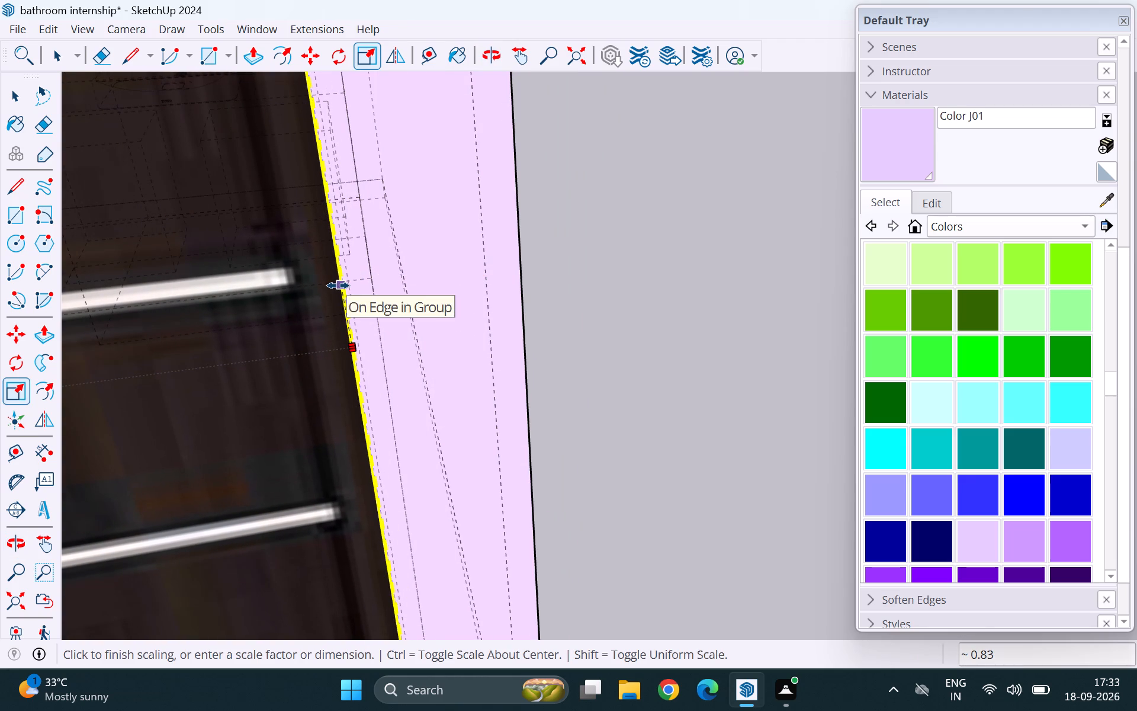
left_click(339, 285)
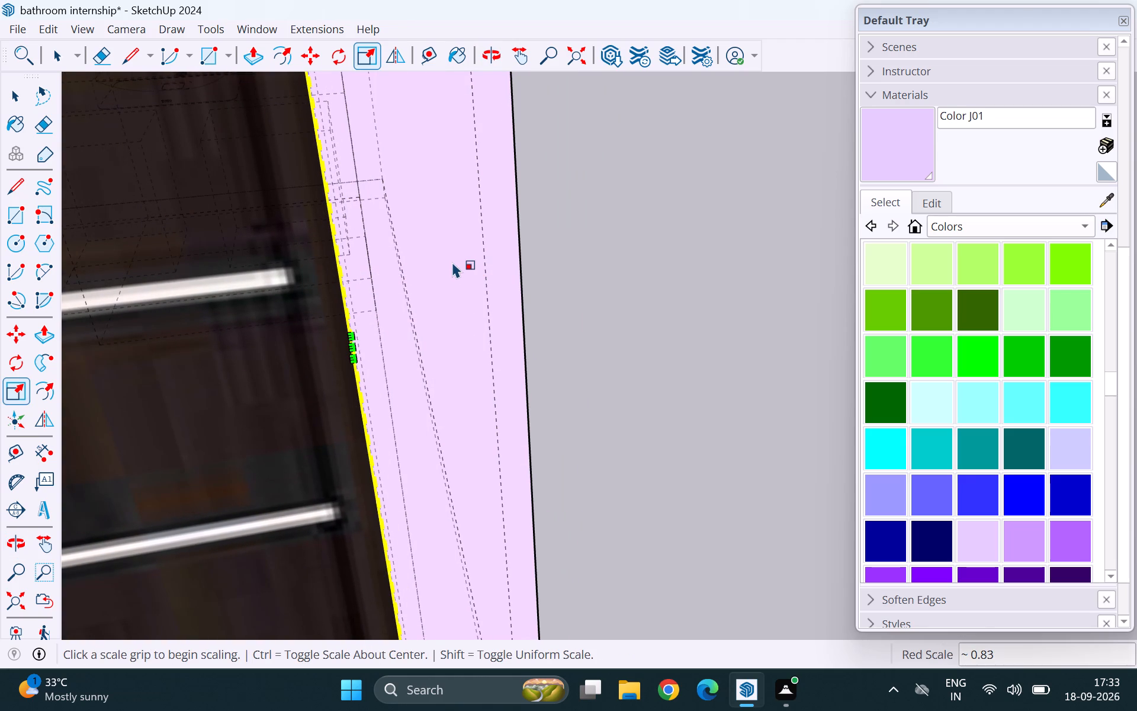
Stretch the dark door downward along the blue axis until its bottom edge meets the base of the doorway.
scroll(455, 261, "down", 16)
scroll(448, 288, "down", 5)
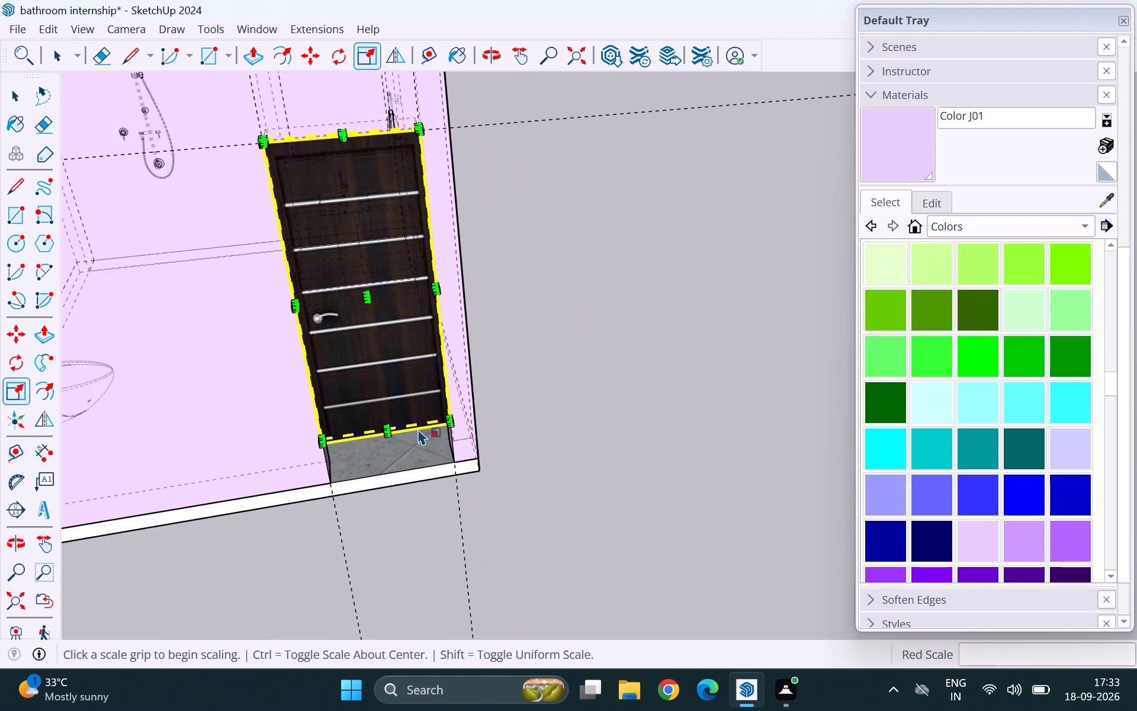
scroll(396, 441, "up", 5)
scroll(388, 422, "up", 20)
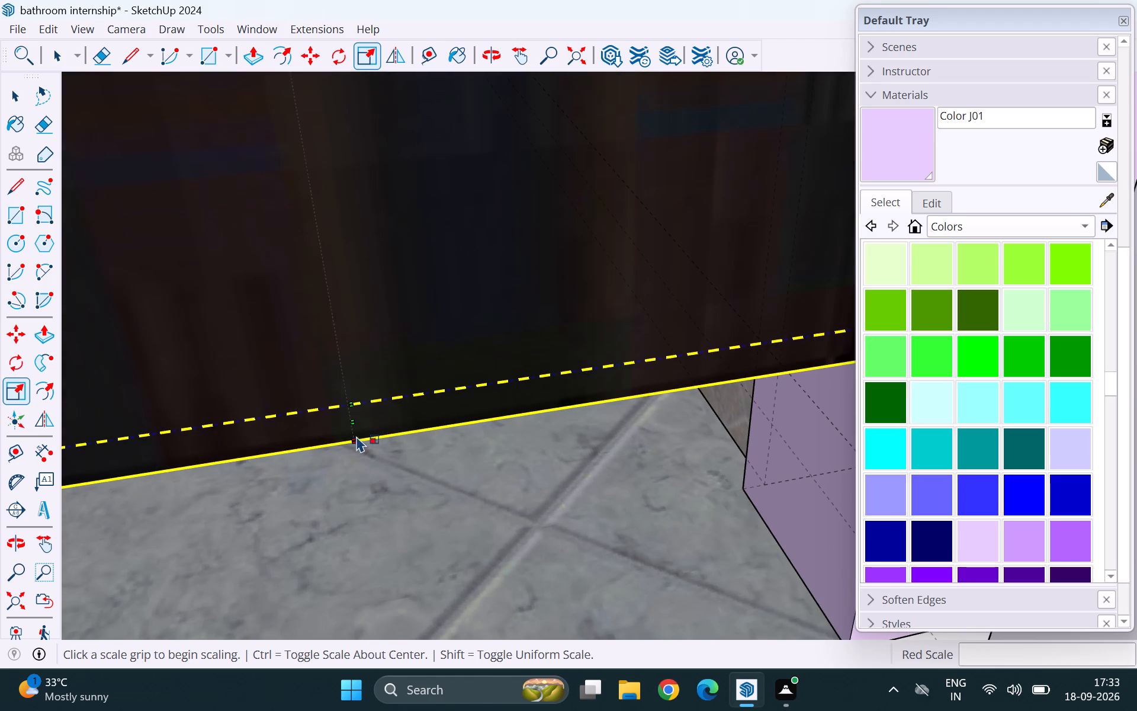
middle_click_drag(365, 463, 390, 252)
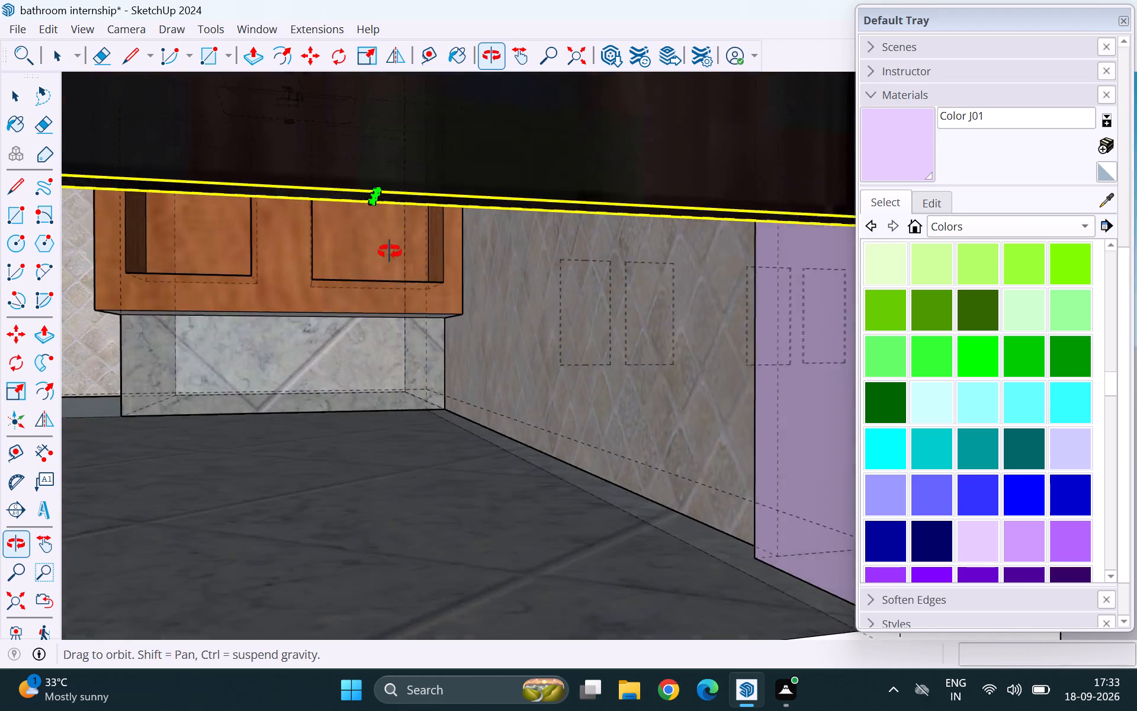
middle_click_drag(390, 252, 432, 206)
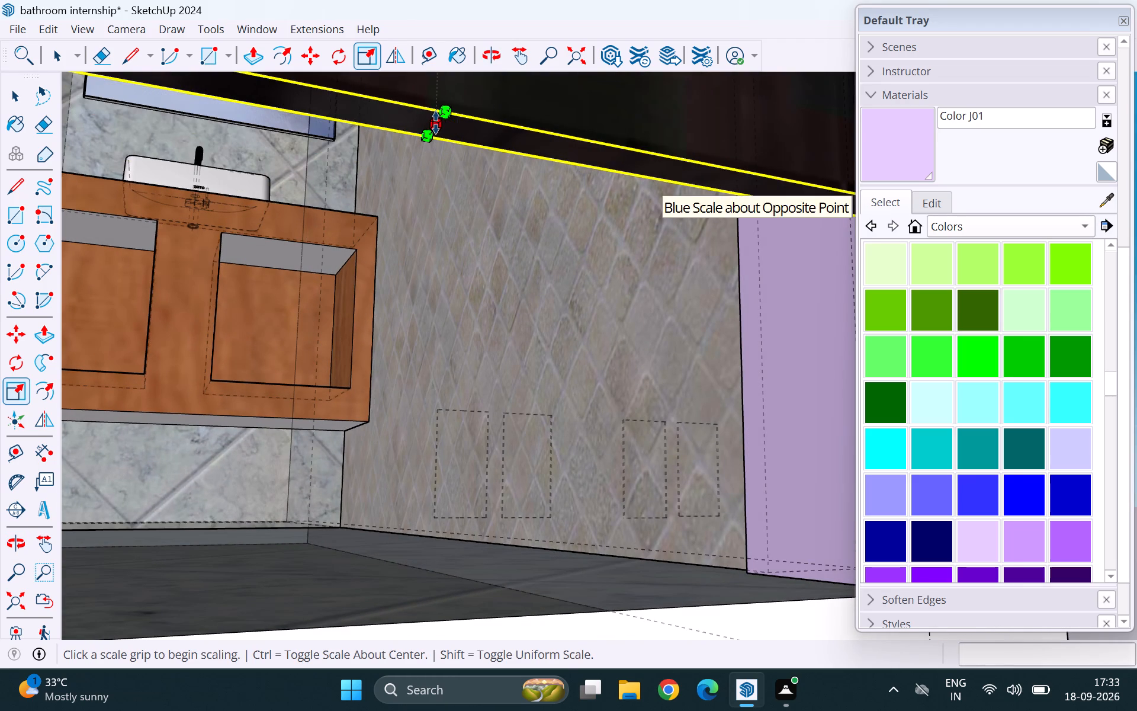
left_click_drag(436, 123, 361, 510)
scroll(365, 419, "down", 9)
middle_click_drag(395, 466, 374, 558)
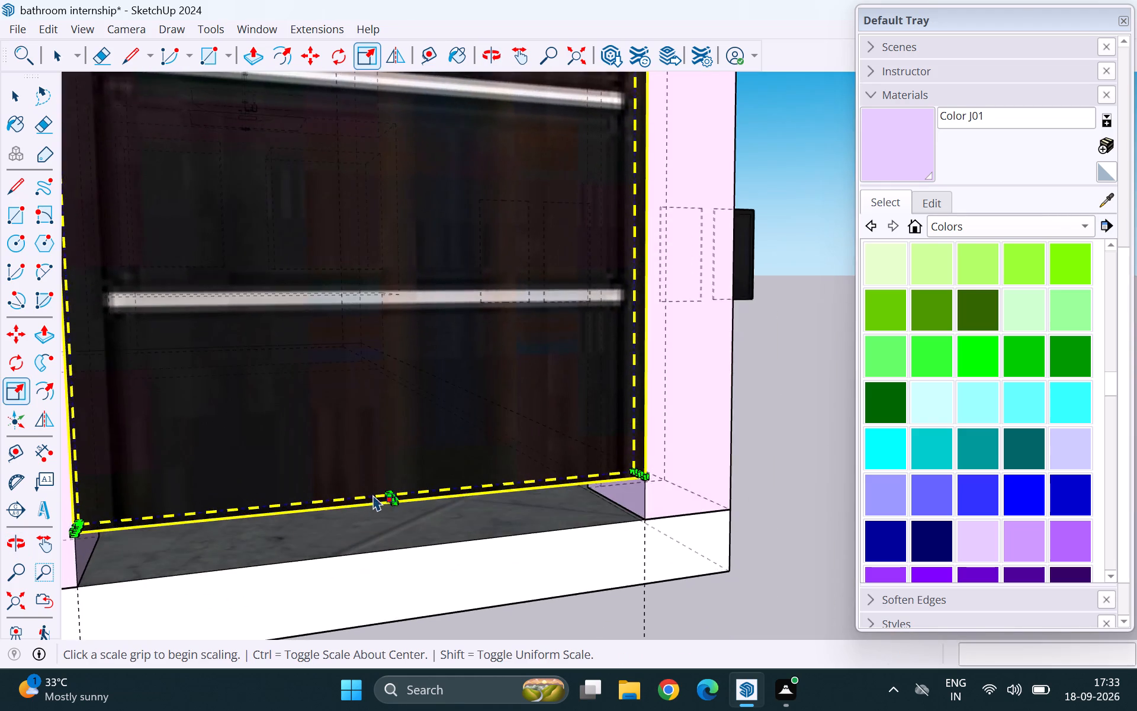
scroll(374, 494, "up", 11)
left_click_drag(421, 488, 429, 559)
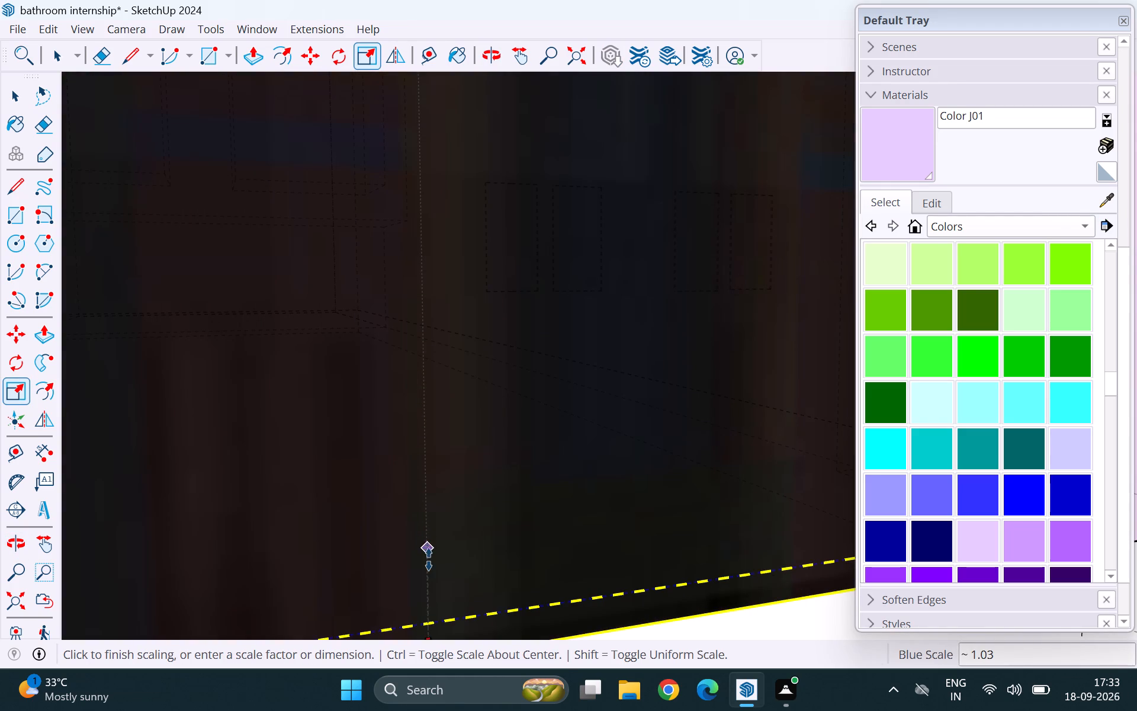
left_click_drag(429, 559, 429, 561)
scroll(433, 434, "down", 12)
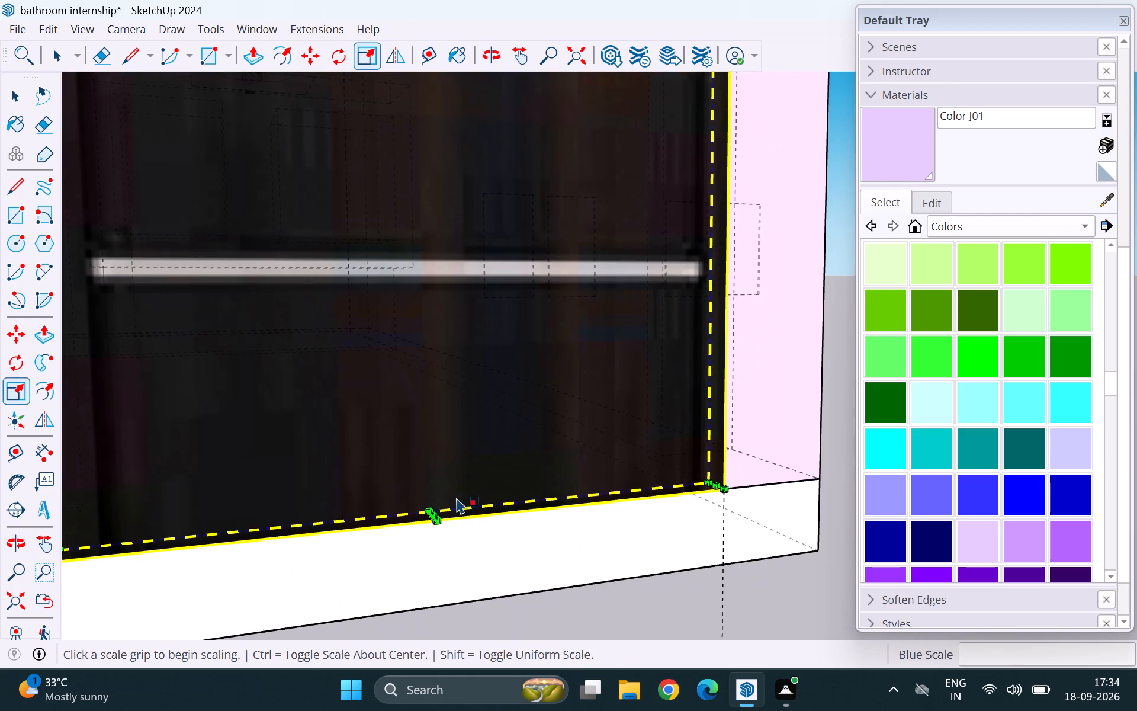
scroll(490, 498, "down", 3)
key("space")
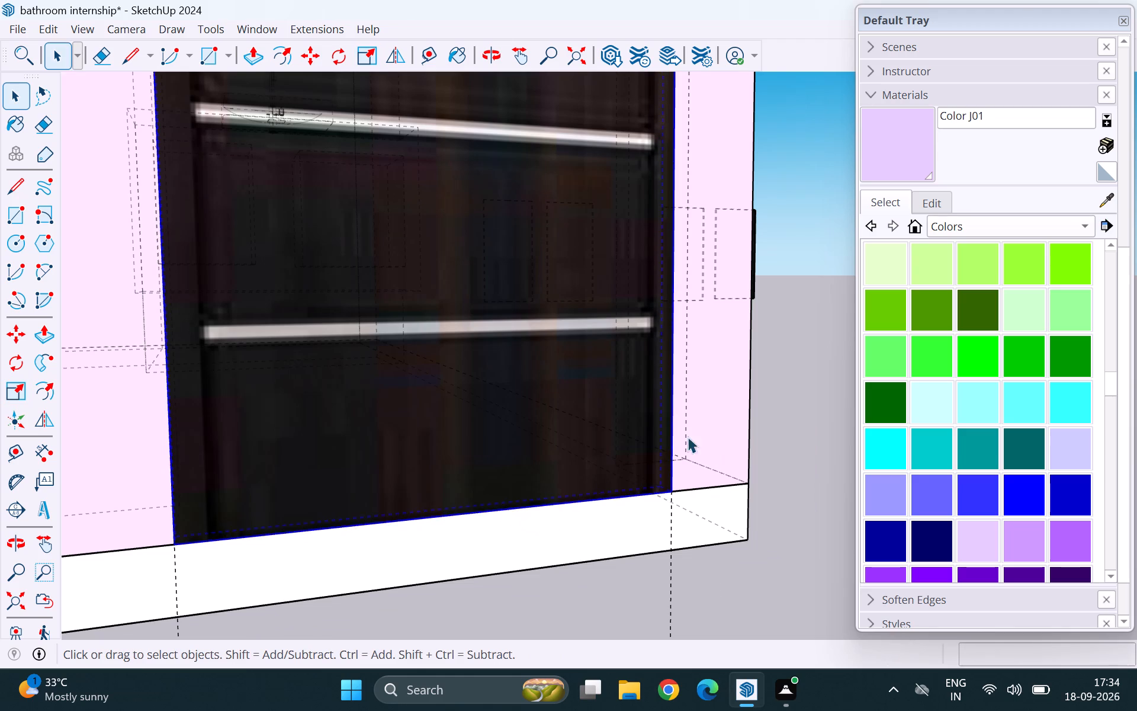
left_click(773, 412)
Turn off the back edges display and bring the whole front wall into view.
scroll(507, 505, "down", 14)
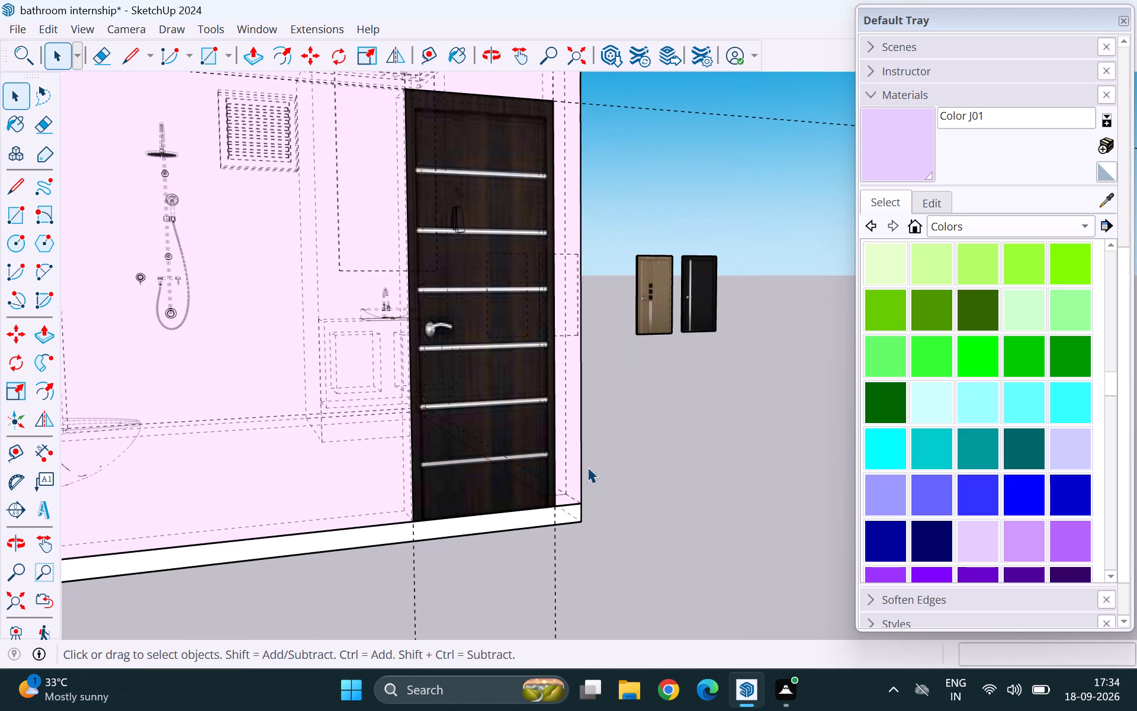
key("k")
scroll(337, 403, "down", 4)
middle_click_drag(476, 433, 376, 514)
scroll(473, 401, "down", 3)
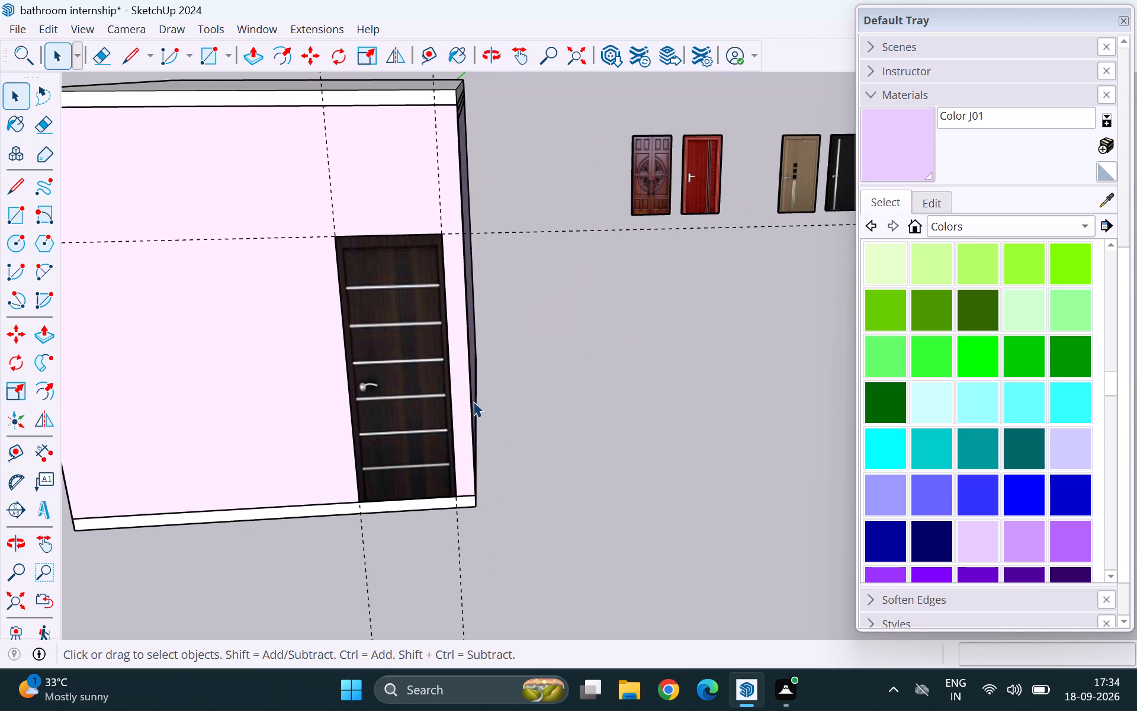
Open the bathroom wall group for editing and select the front wall's outer face.
double_click(341, 374)
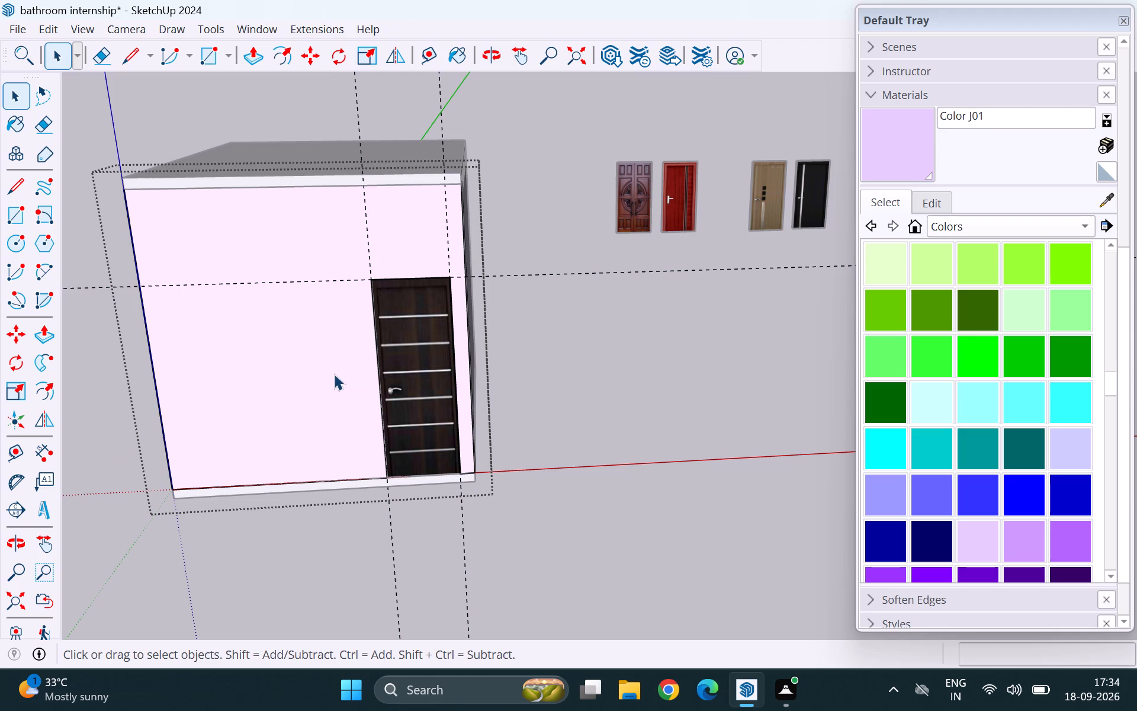
left_click(314, 370)
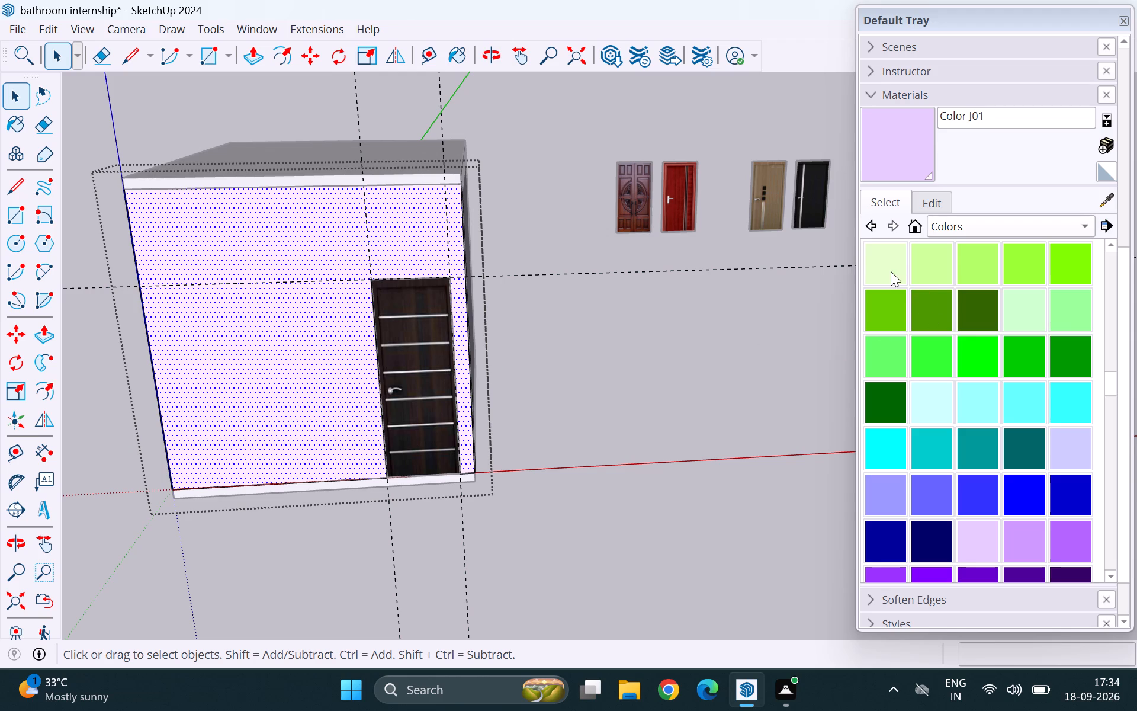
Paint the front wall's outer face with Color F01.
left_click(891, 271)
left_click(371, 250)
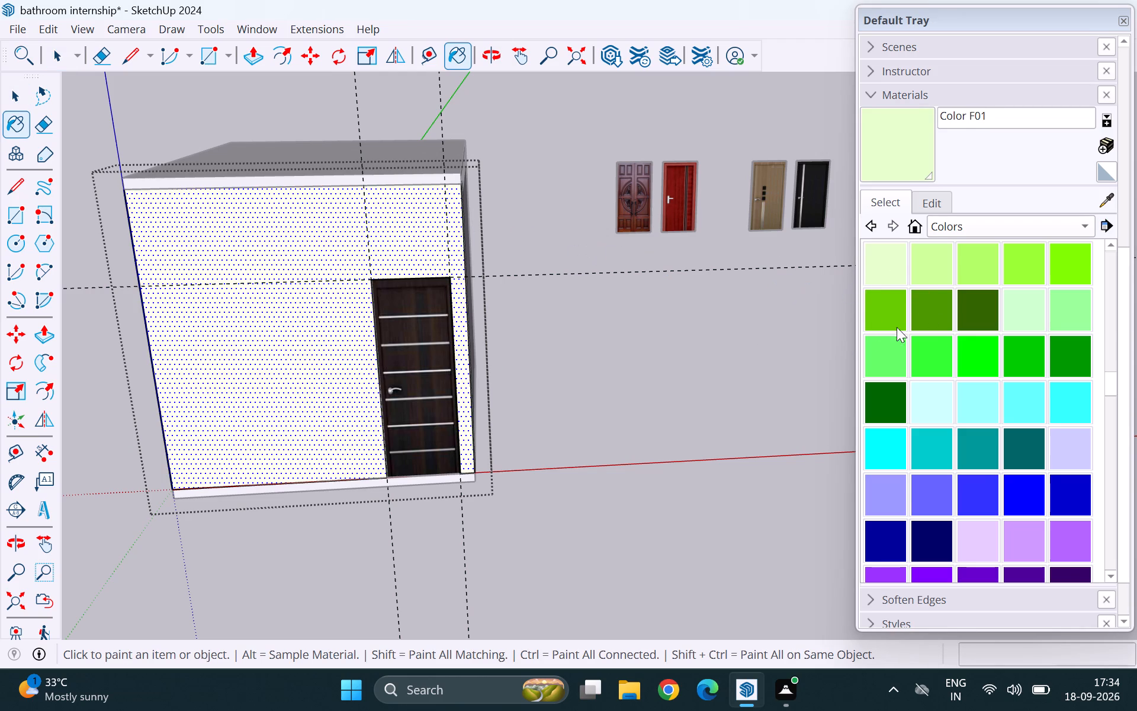
Paint the front wall's outer face with Color C01.
scroll(934, 335, "up", 6)
left_click(928, 313)
left_click(404, 239)
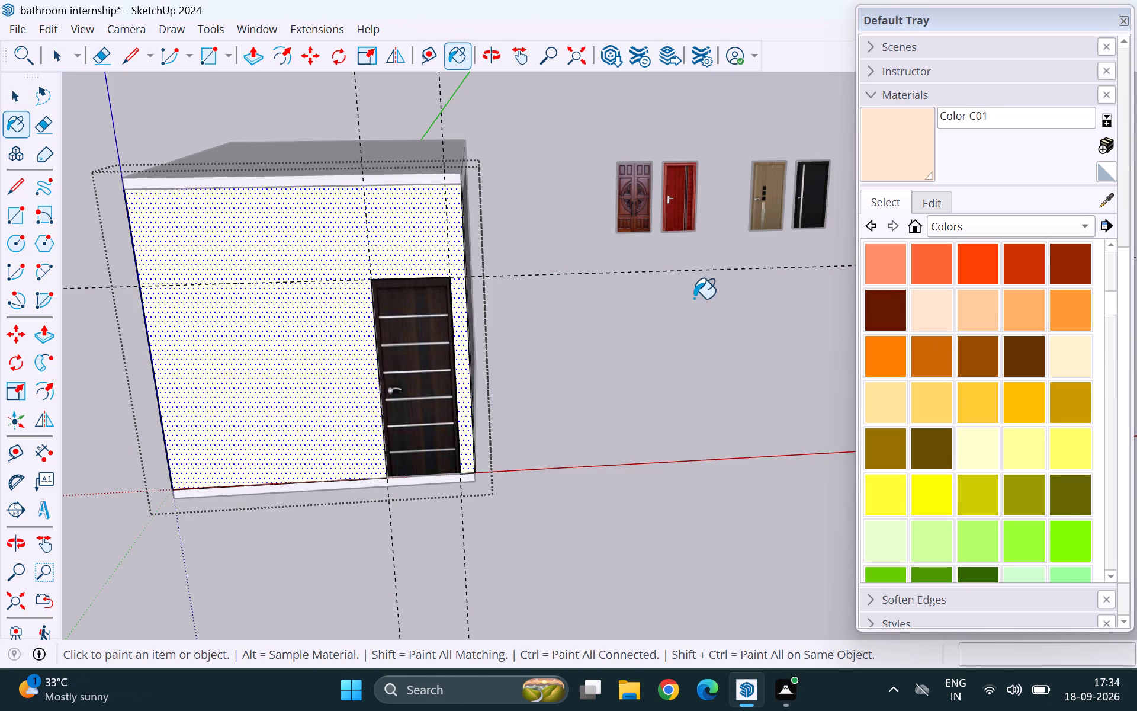
left_click(930, 316)
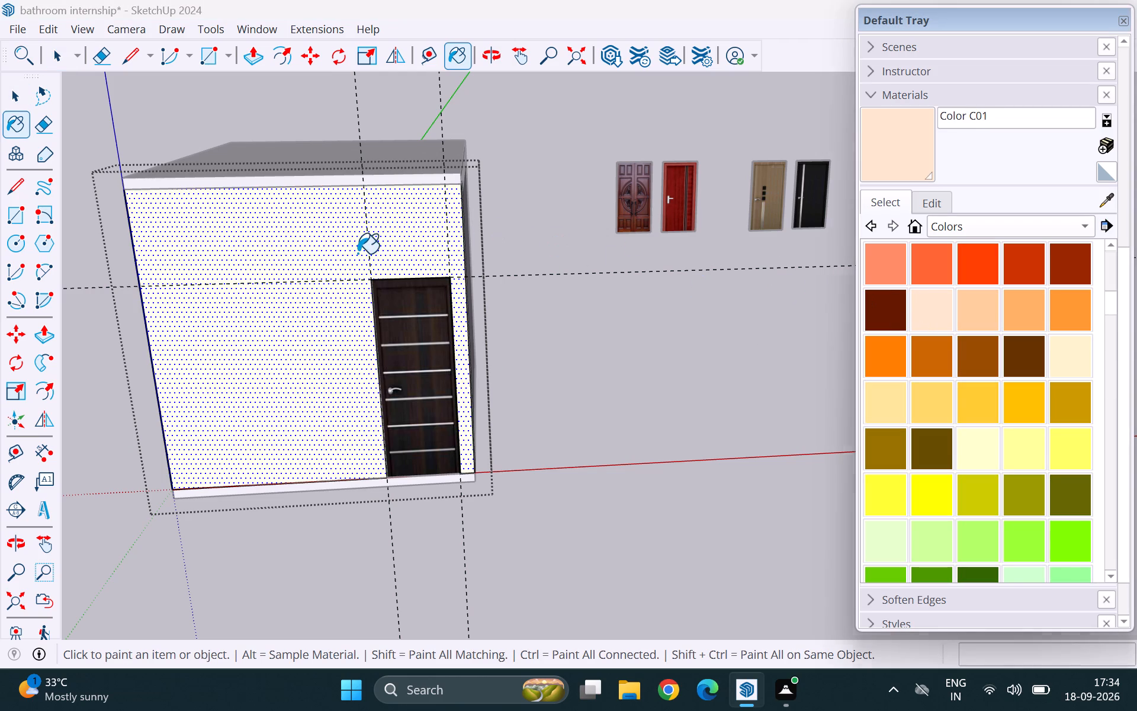
left_click(358, 254)
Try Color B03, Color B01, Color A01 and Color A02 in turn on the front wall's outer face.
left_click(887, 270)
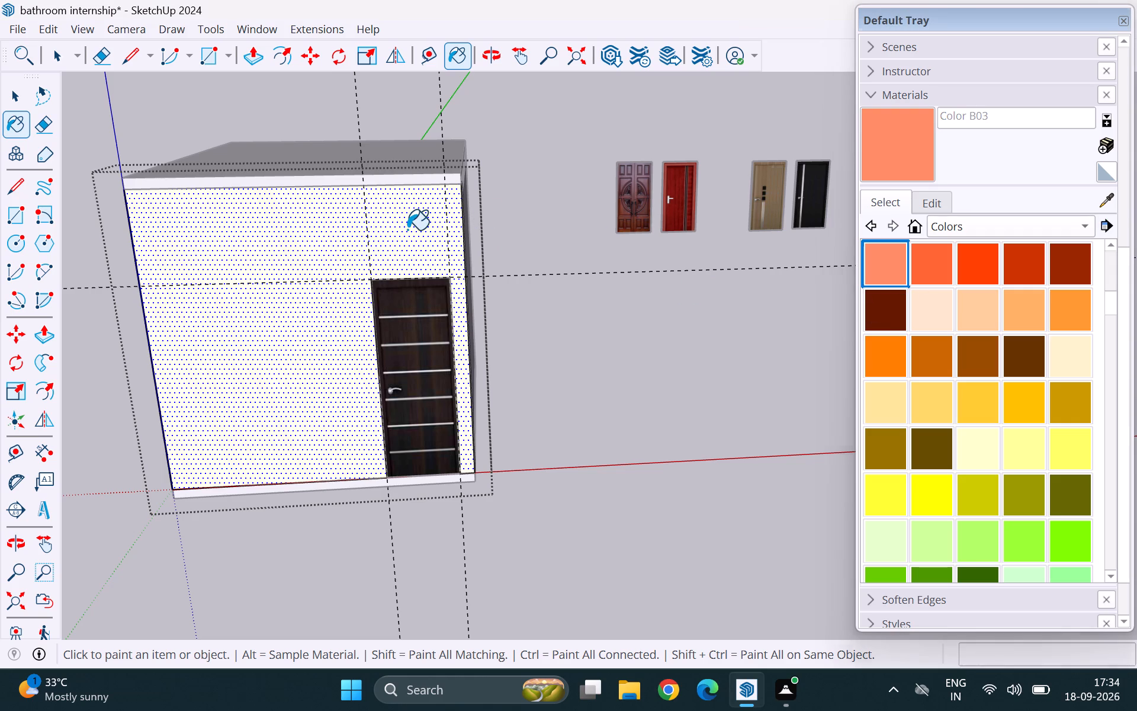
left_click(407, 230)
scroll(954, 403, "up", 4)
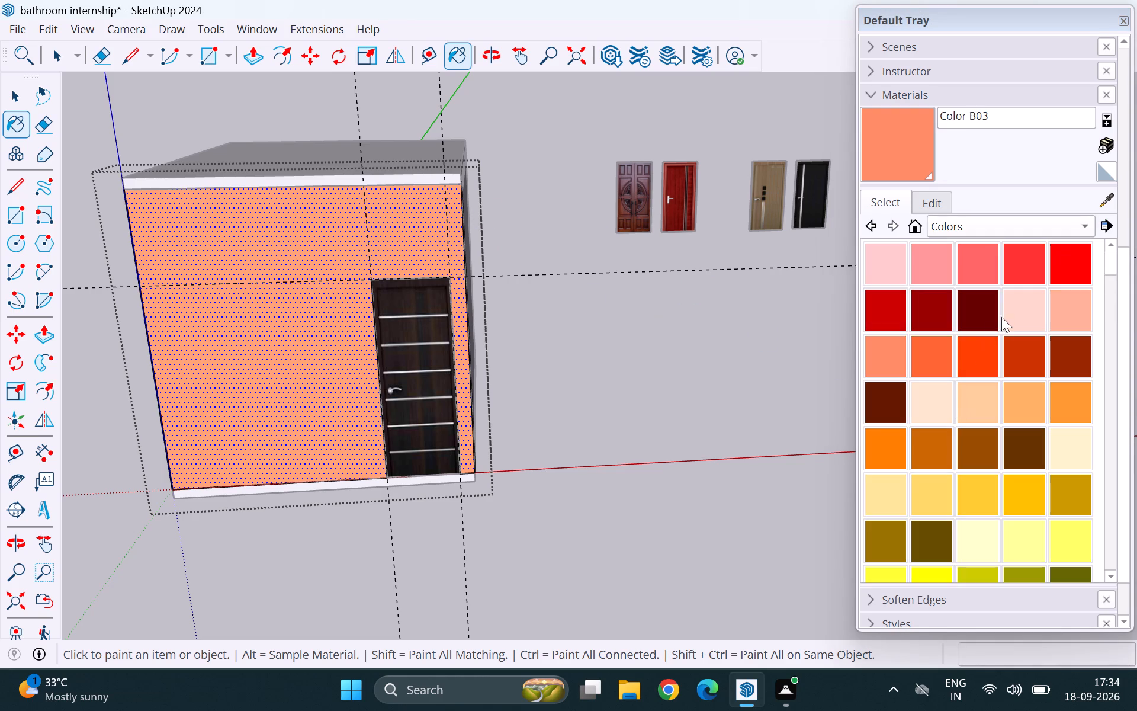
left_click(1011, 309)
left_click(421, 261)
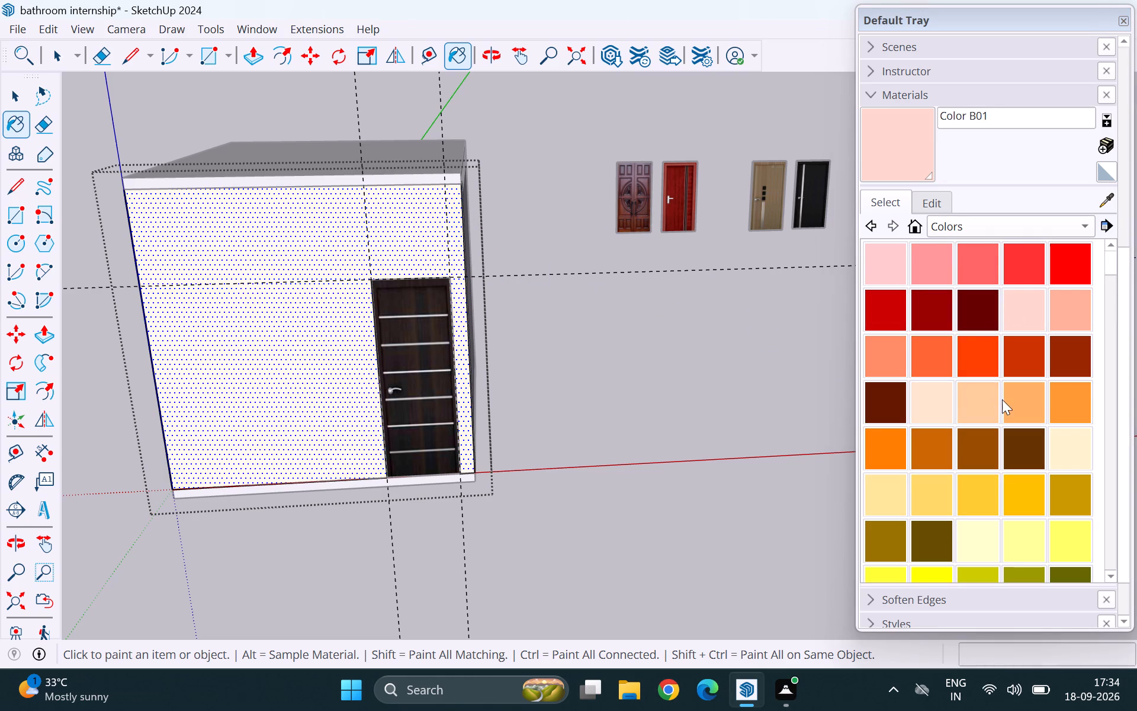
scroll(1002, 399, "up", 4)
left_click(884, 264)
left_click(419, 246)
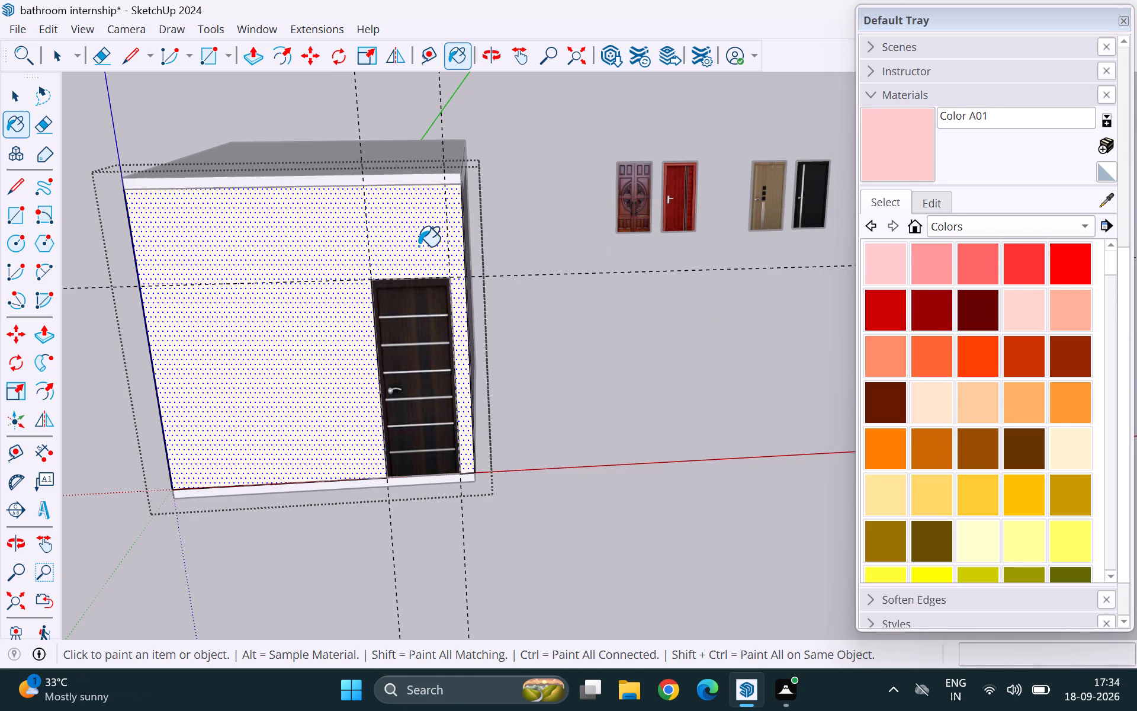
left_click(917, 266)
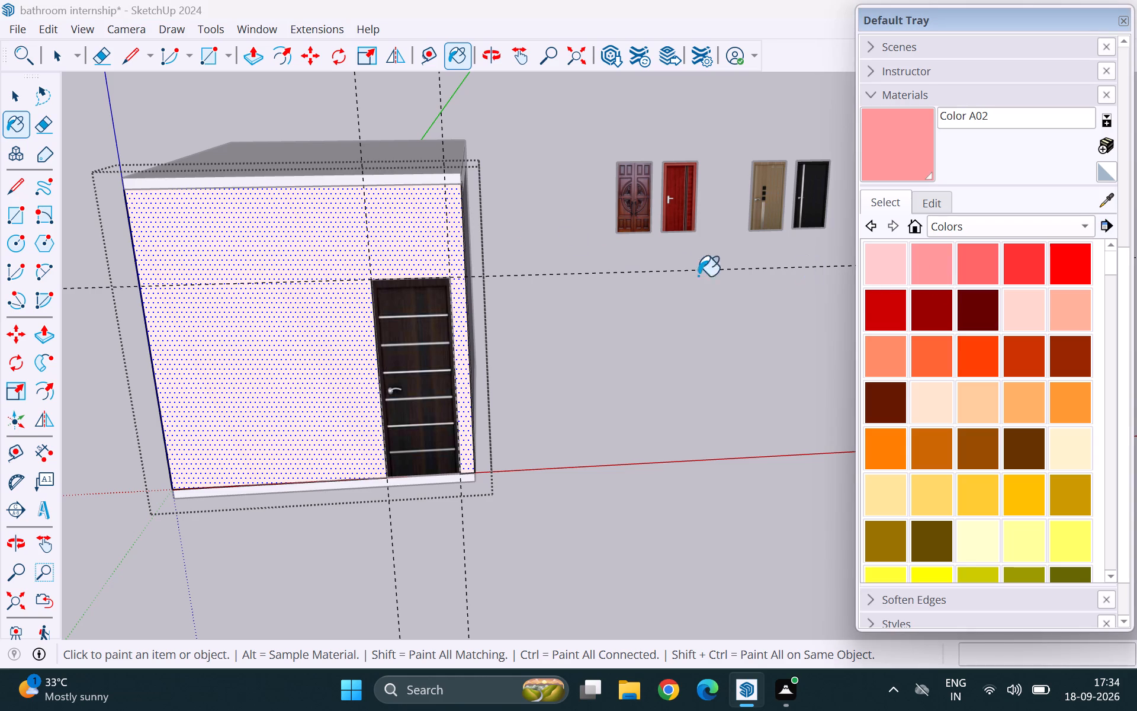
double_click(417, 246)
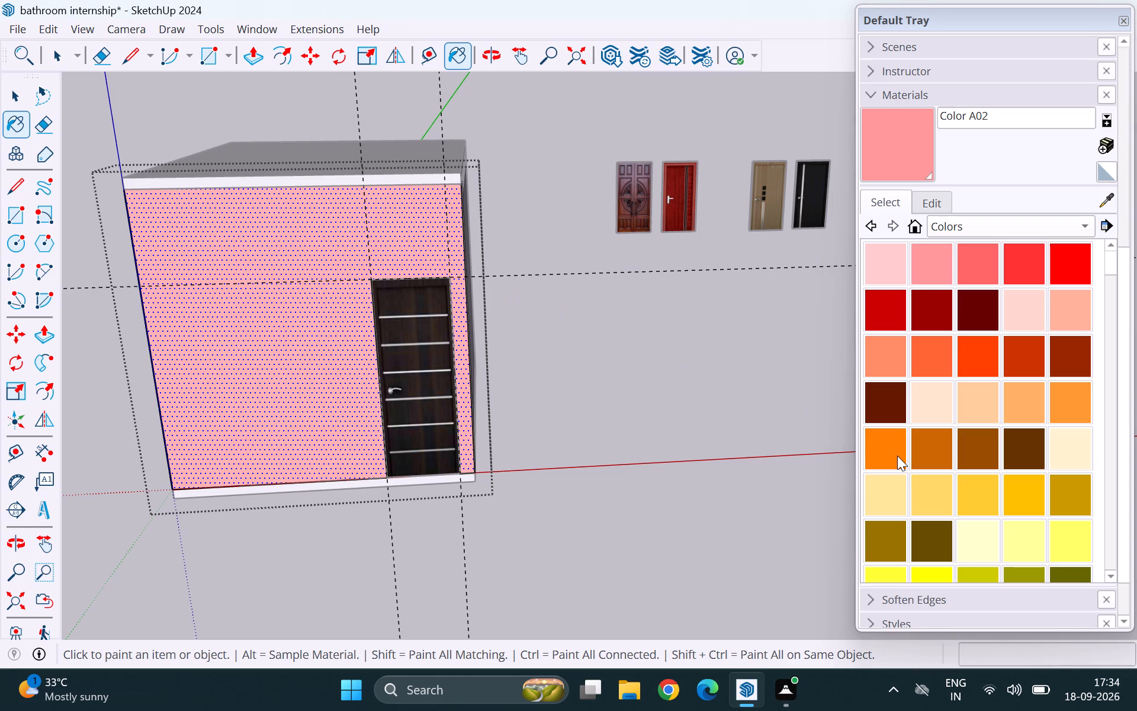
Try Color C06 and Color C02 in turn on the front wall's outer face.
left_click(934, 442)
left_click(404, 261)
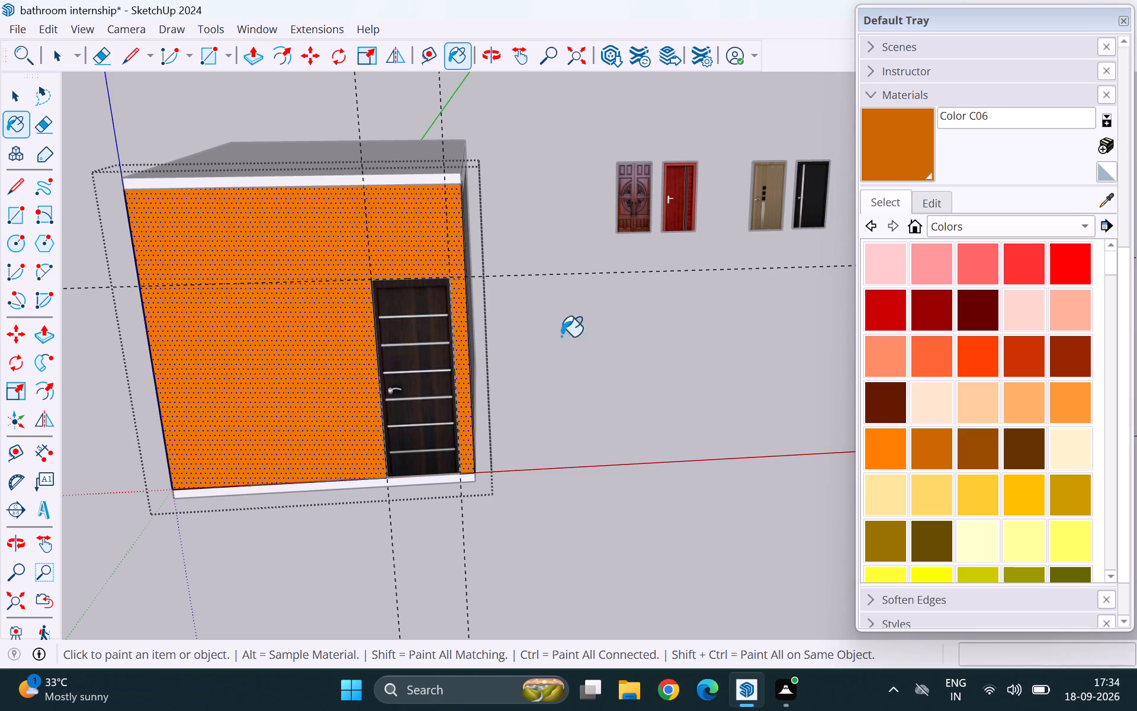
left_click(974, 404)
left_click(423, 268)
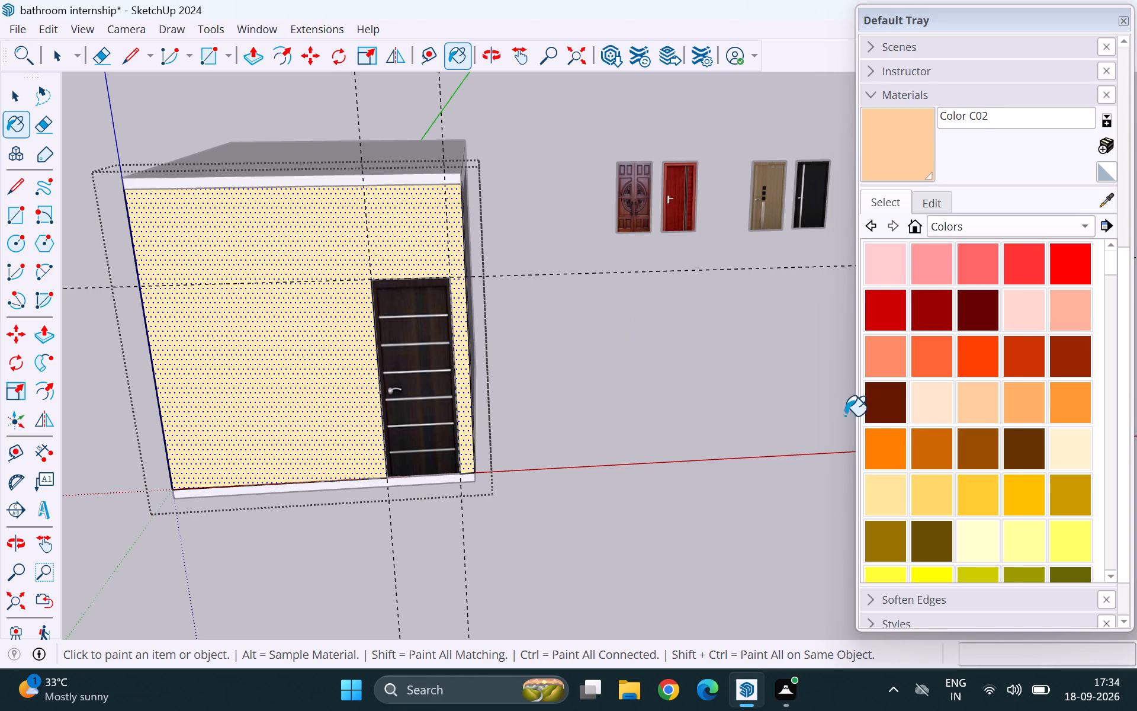
Paint the front wall's outer face with Color C01 and leave the wall group.
left_click(925, 408)
left_click(384, 252)
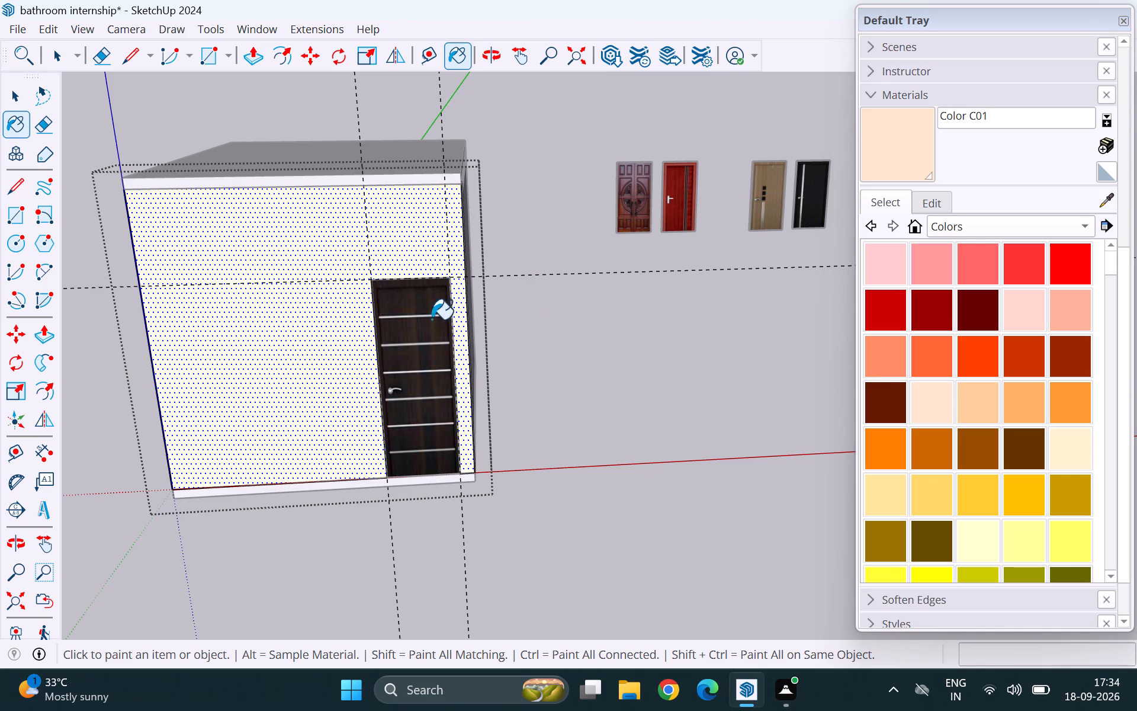
key("space")
left_click(563, 382)
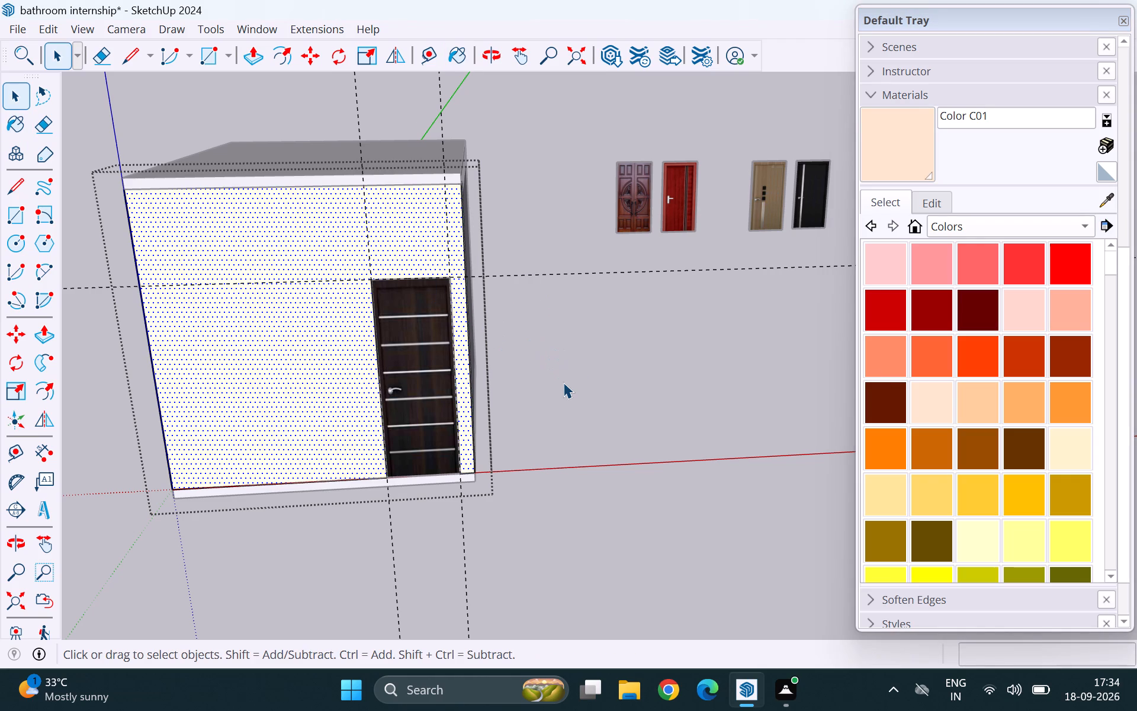
Sample Color C01 from the front wall and paint the wall's narrow end face beside the door with it.
middle_click_drag(515, 471, 439, 428)
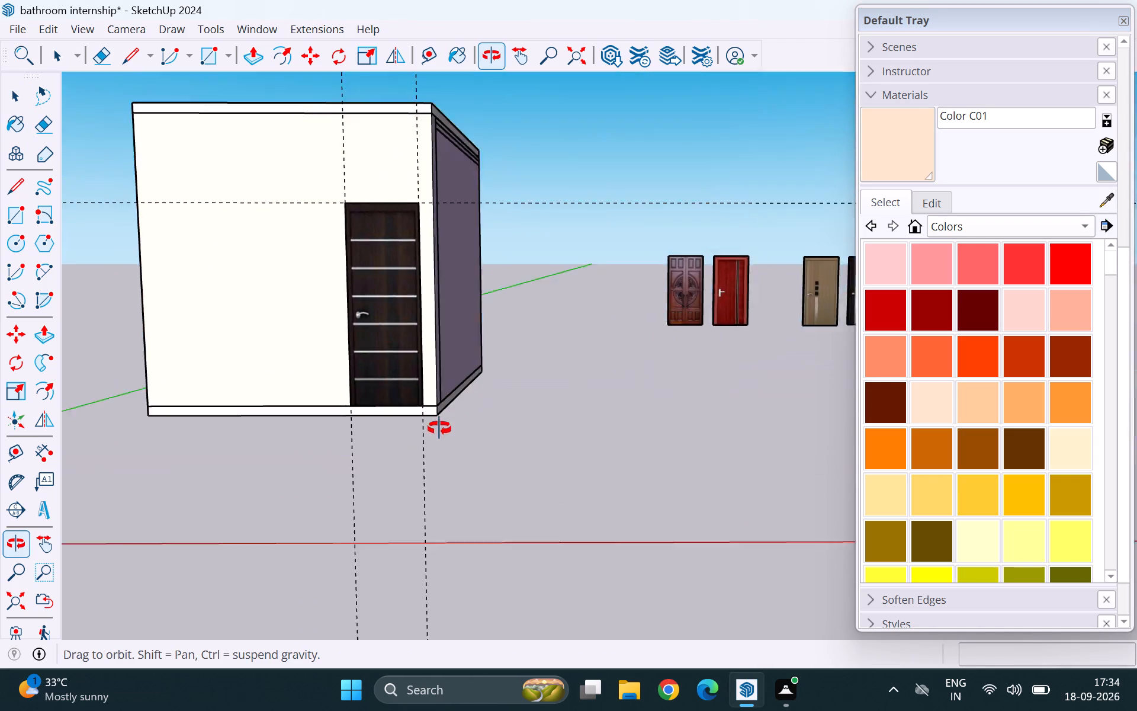
middle_click_drag(439, 428, 358, 469)
middle_click_drag(467, 422, 360, 452)
scroll(335, 252, "up", 4)
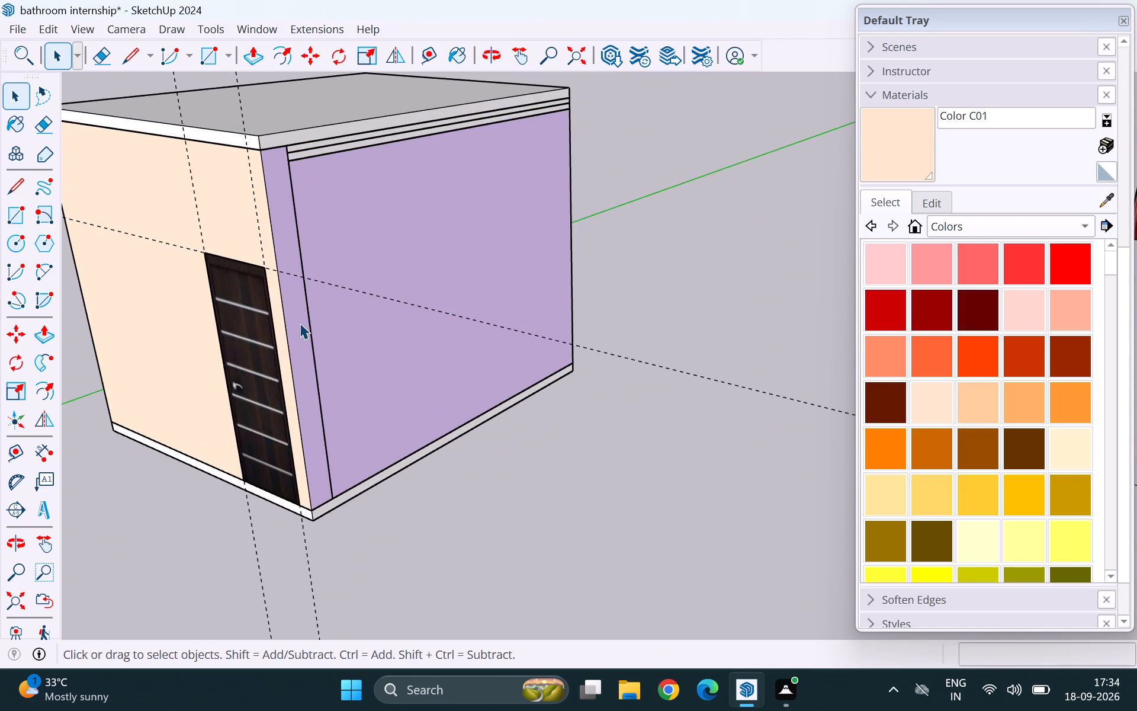
double_click(298, 324)
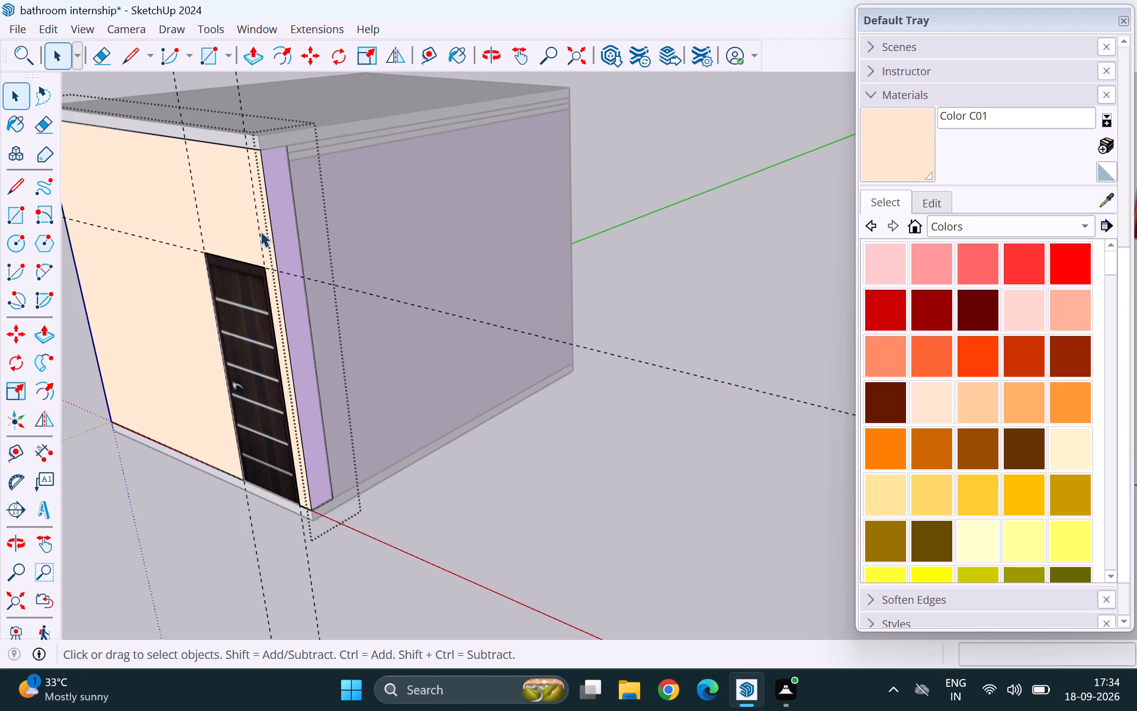
left_click(1103, 201)
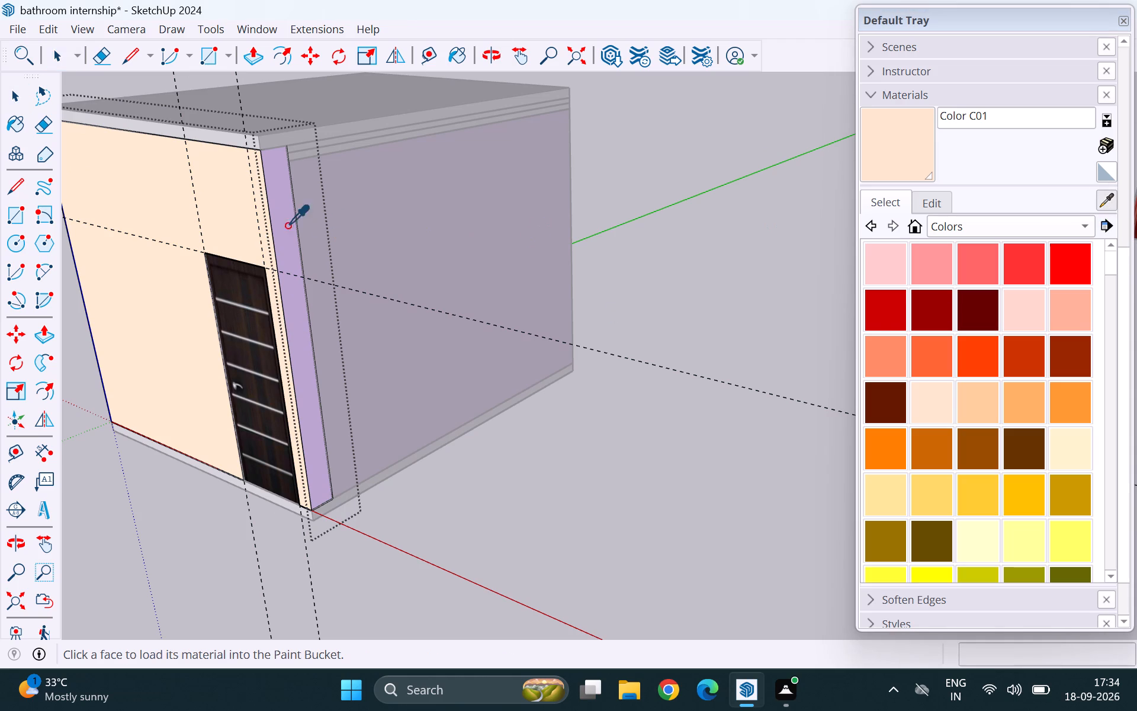
left_click(238, 223)
left_click(278, 222)
key("space")
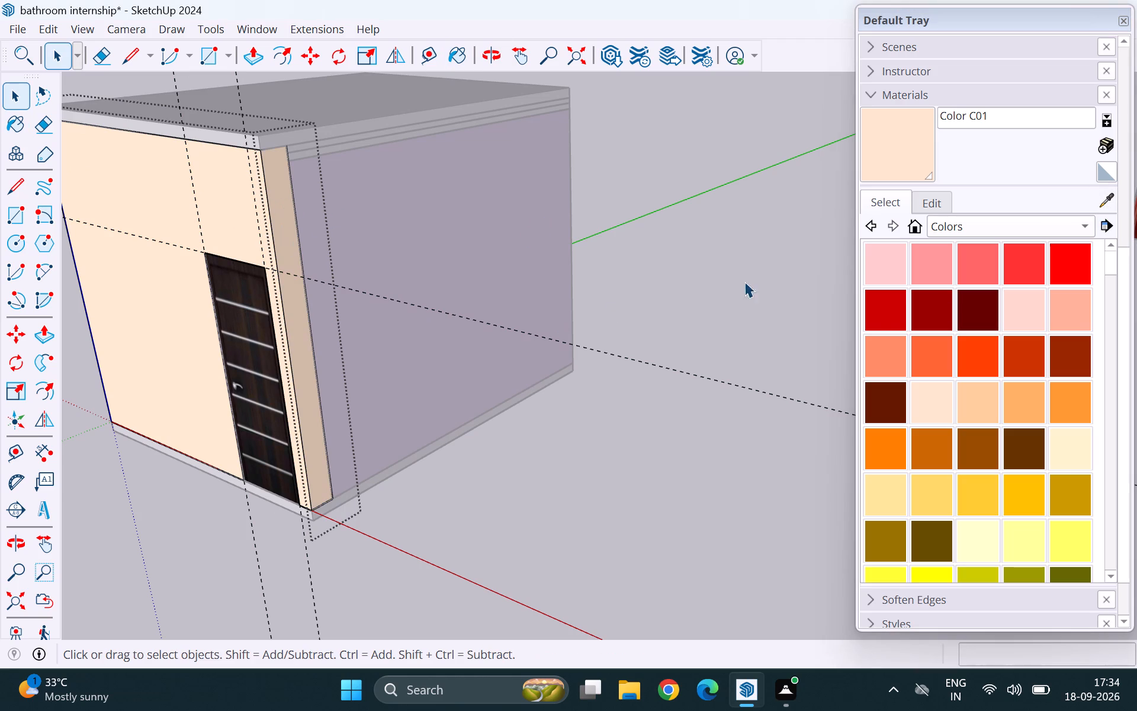
left_click(766, 273)
Paint the outer face of the side wall nearest the door with Color C01 sampled from the front wall.
double_click(394, 291)
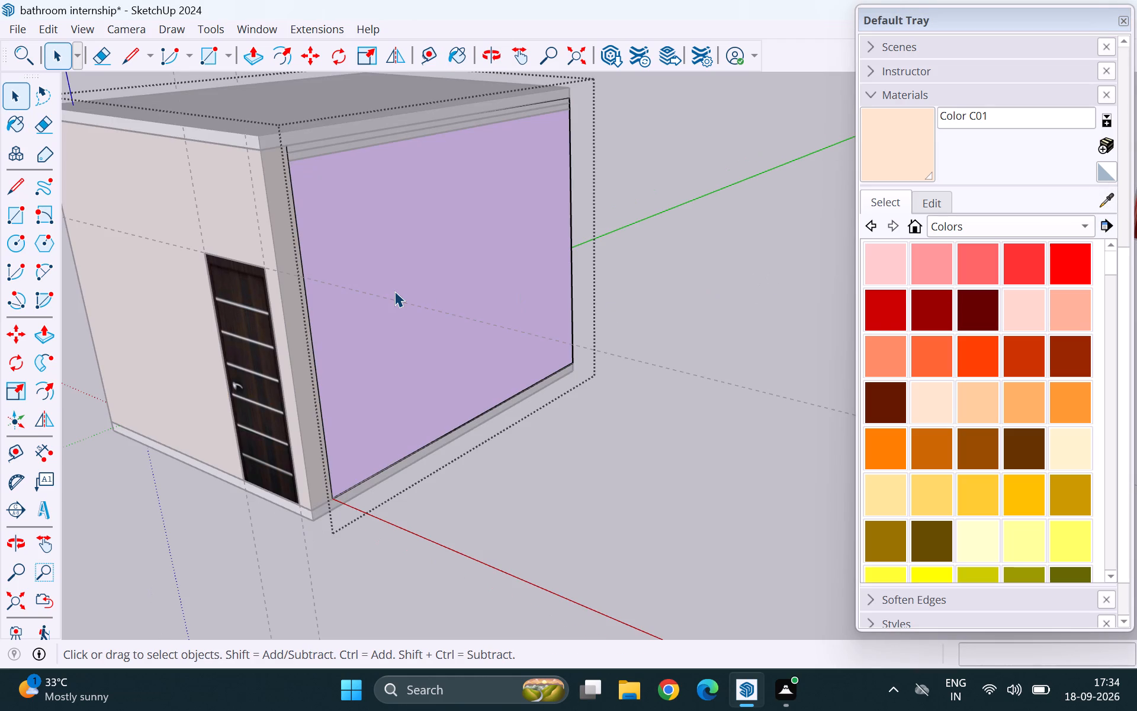
left_click(1105, 203)
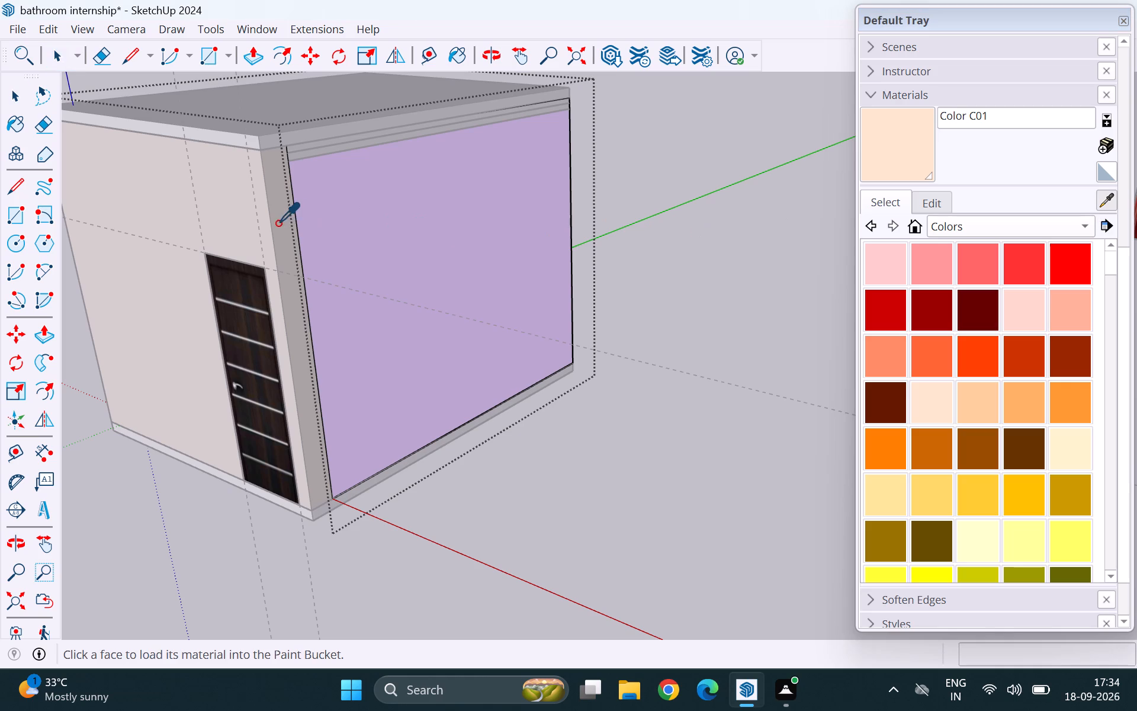
left_click(278, 223)
left_click(349, 220)
key("space")
scroll(445, 364, "down", 8)
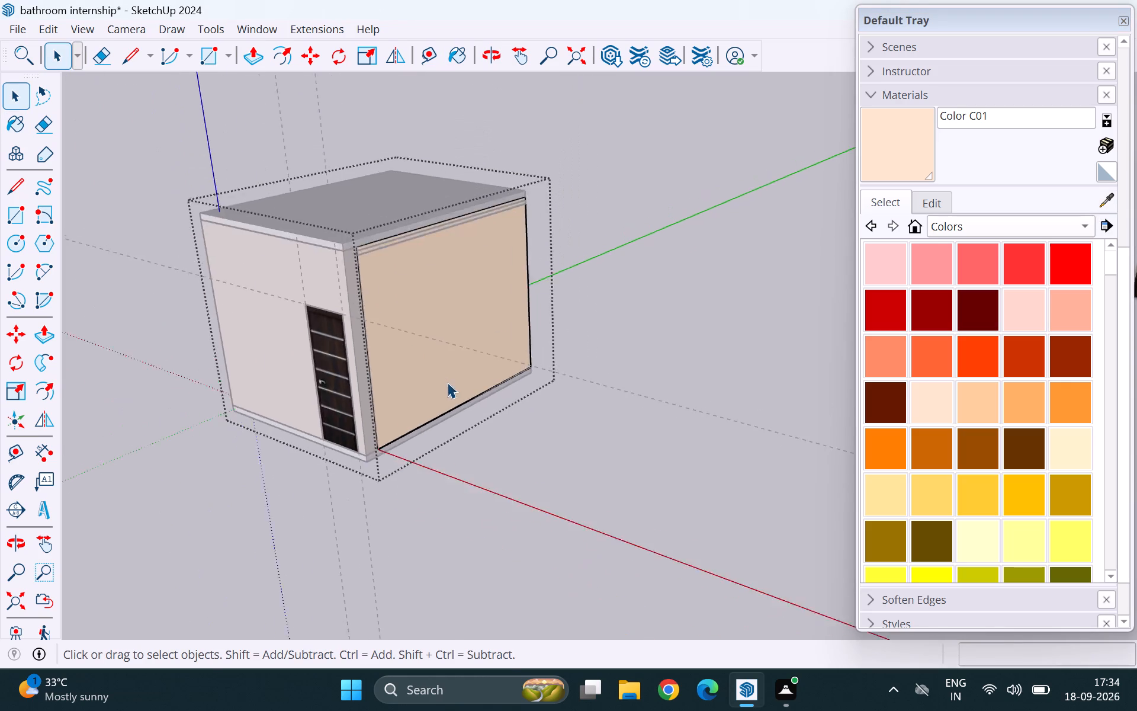
scroll(447, 382, "down", 2)
left_click(576, 354)
Paint the outer face of the rear wall with the louvred vent using Color C01.
middle_click_drag(637, 335, 129, 344)
middle_click_drag(696, 290, 413, 312)
scroll(682, 297, "up", 9)
scroll(565, 325, "up", 5)
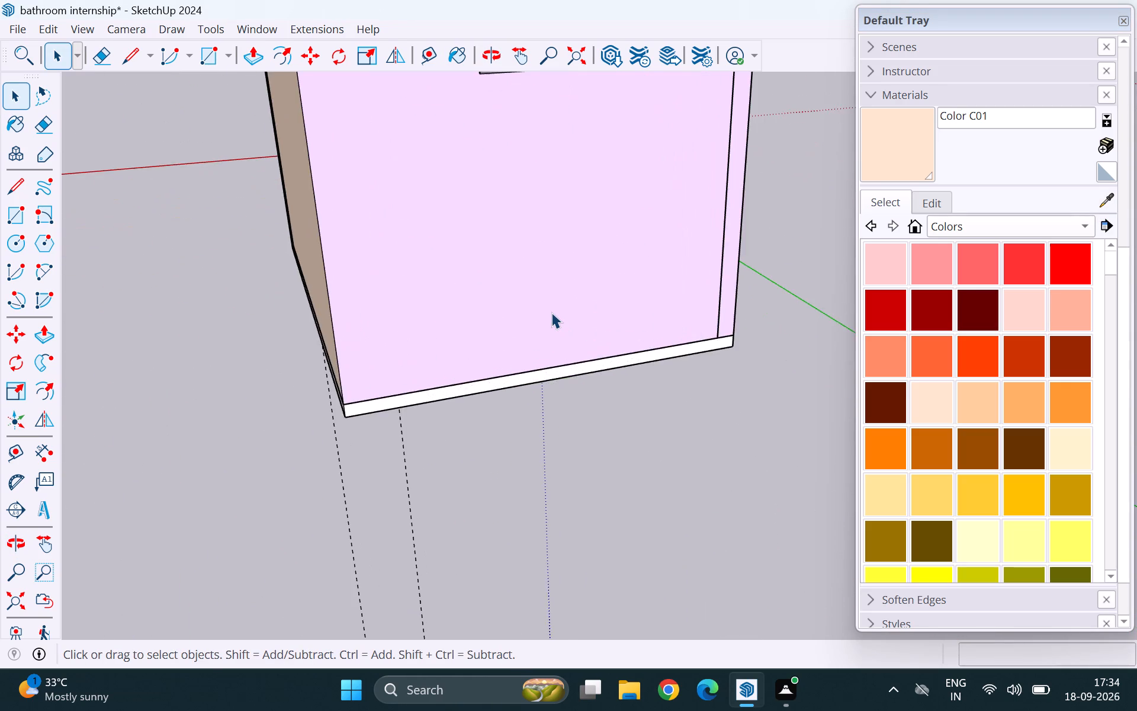
double_click(551, 312)
left_click(551, 312)
scroll(562, 337, "down", 5)
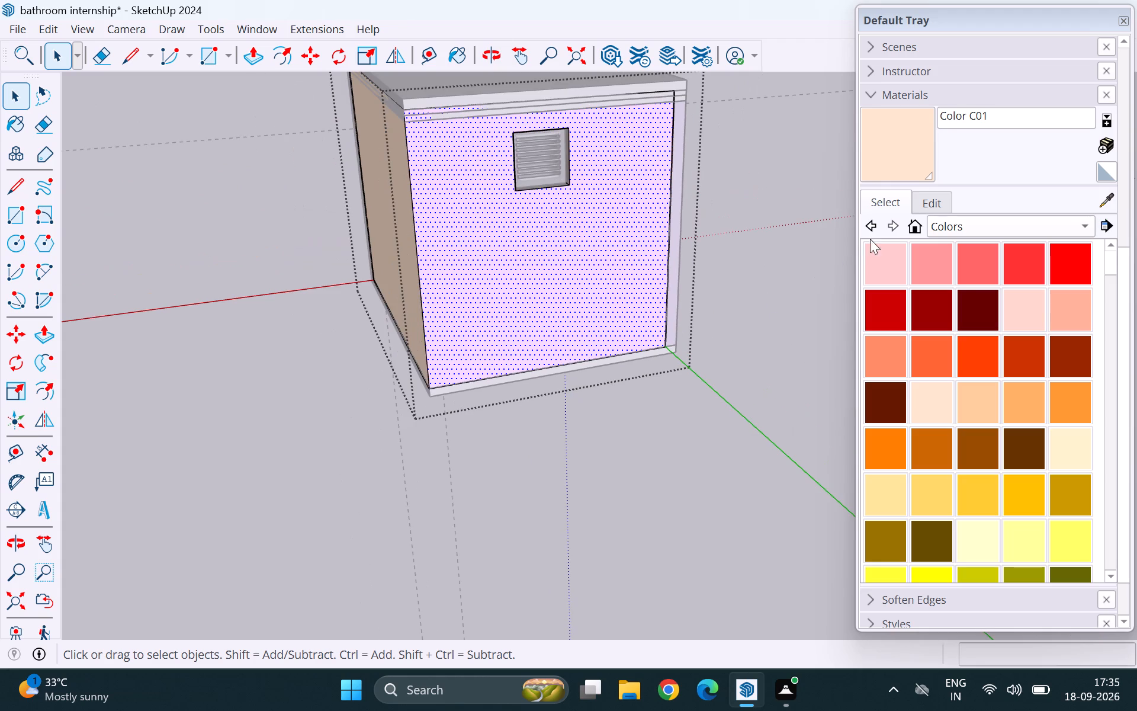
left_click(904, 156)
left_click(634, 246)
scroll(432, 303, "down", 5)
middle_click_drag(626, 272, 232, 321)
key("space")
left_click(697, 340)
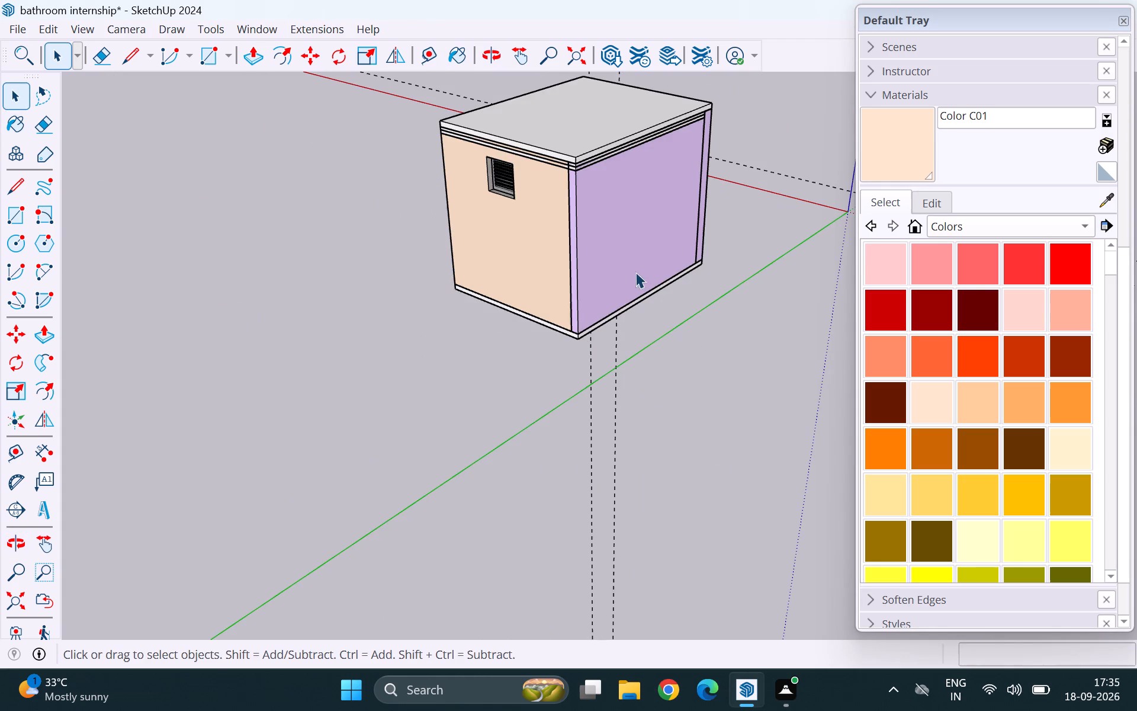
Paint the remaining purple side wall's outer face and its narrow rear end face with Color C01.
double_click(610, 262)
scroll(576, 262, "up", 8)
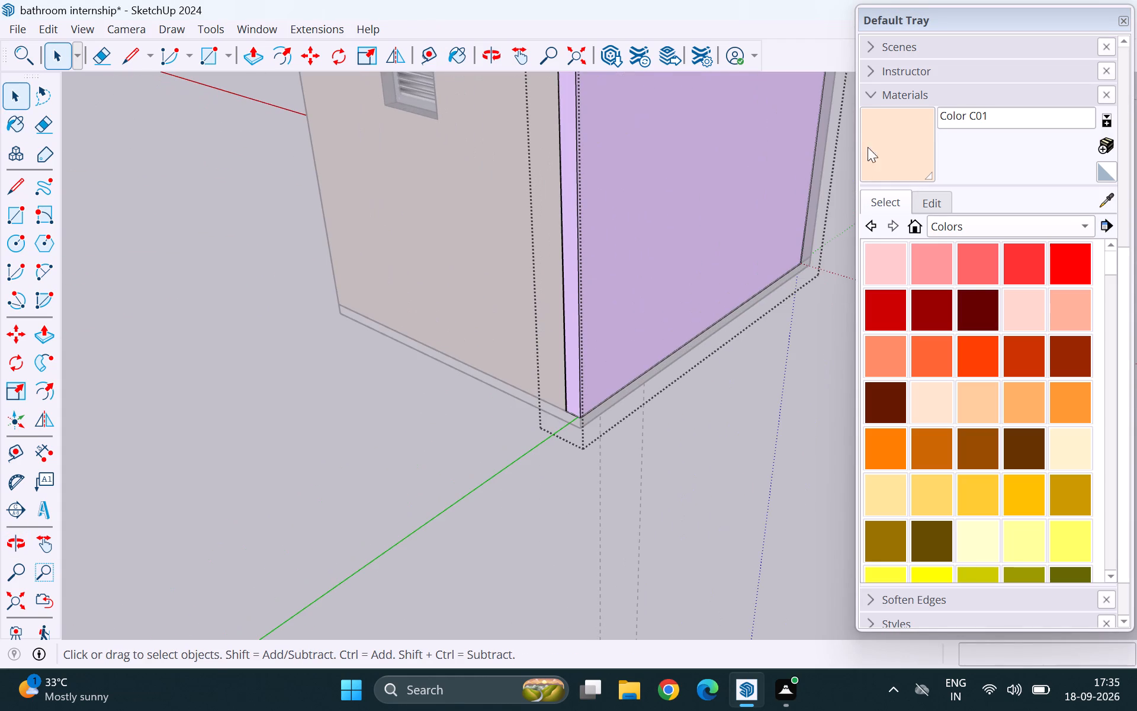
left_click(885, 142)
left_click(569, 234)
left_click(626, 241)
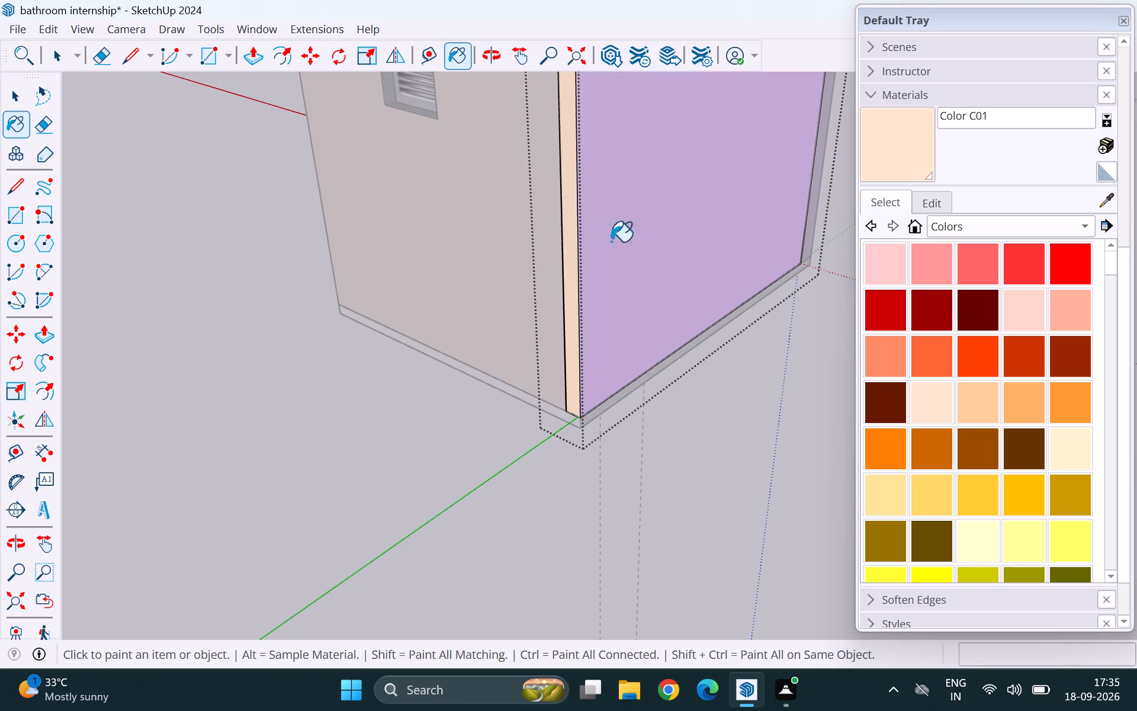
scroll(383, 340, "down", 11)
middle_click_drag(666, 300, 394, 337)
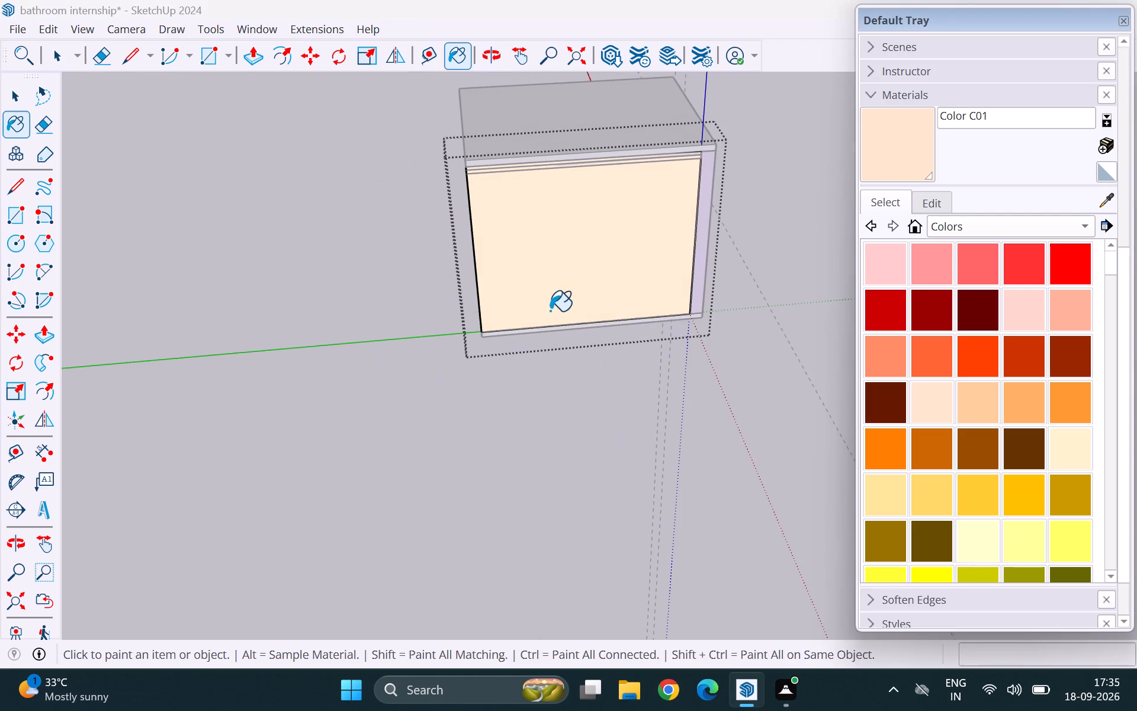
key("space")
scroll(322, 316, "down", 4)
left_click(650, 250)
Paint the front wall's narrow end face on the side away from the door with Color C01.
scroll(619, 209, "up", 5)
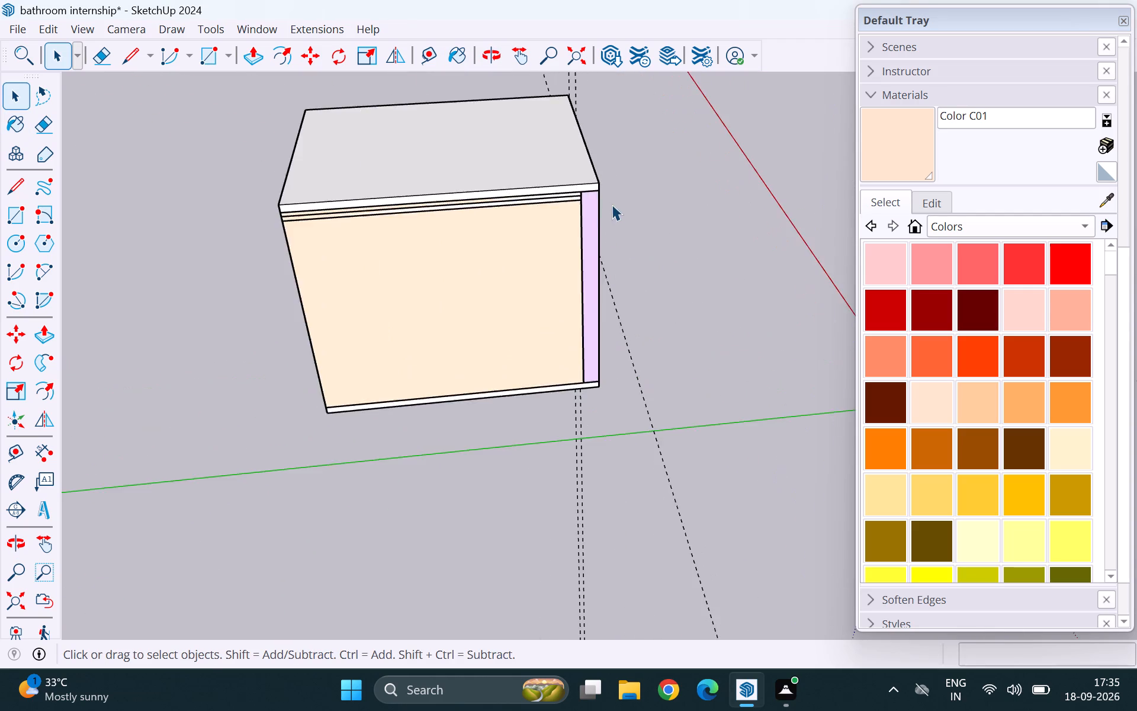
scroll(612, 204, "up", 3)
double_click(576, 248)
left_click(913, 161)
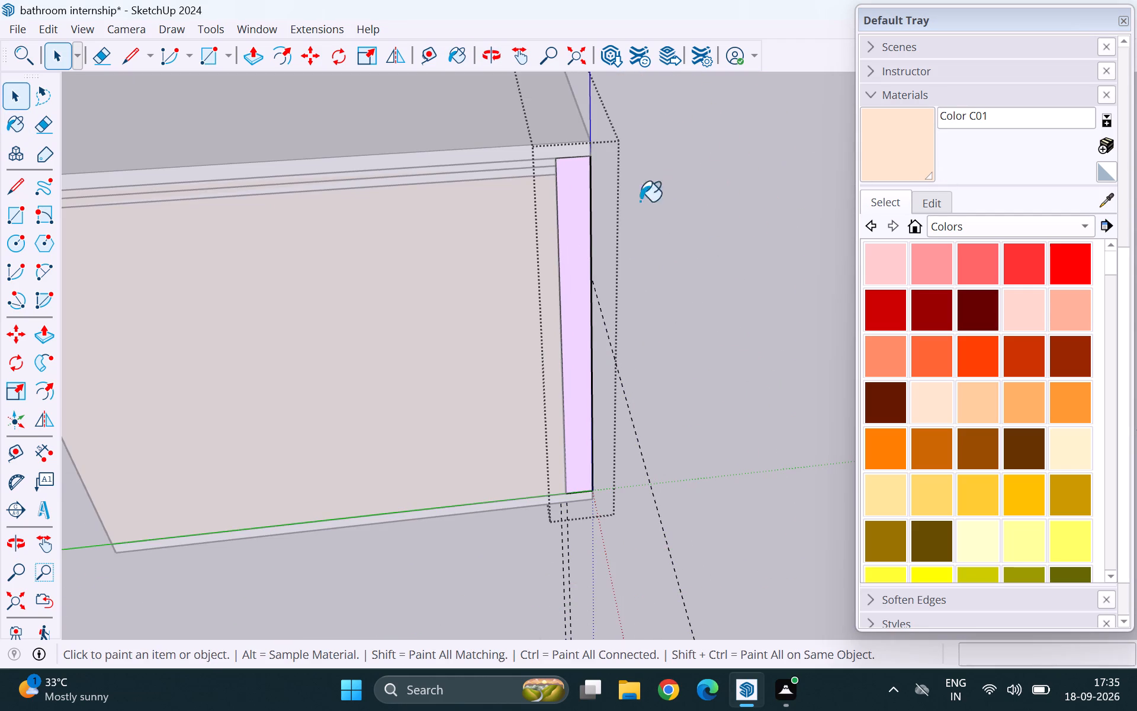
left_click(580, 240)
key("space")
left_click(711, 227)
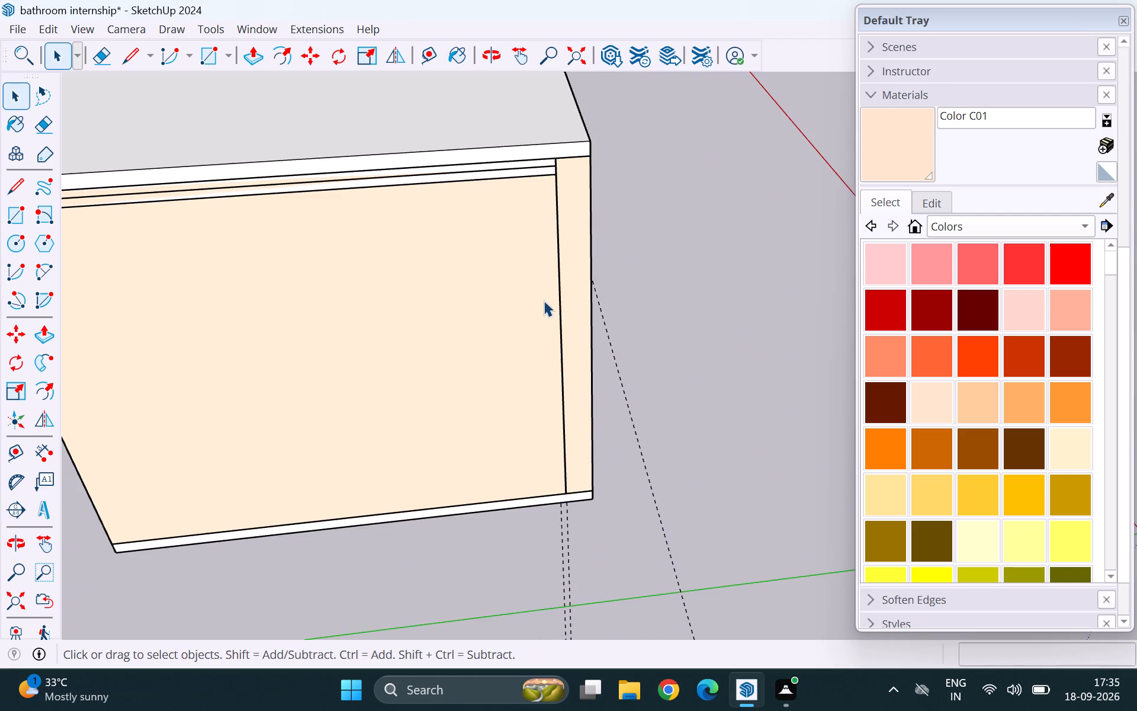
Paint the roof slab's top face with Color C01.
scroll(544, 305, "down", 8)
scroll(569, 352, "down", 3)
middle_click_drag(668, 362, 333, 351)
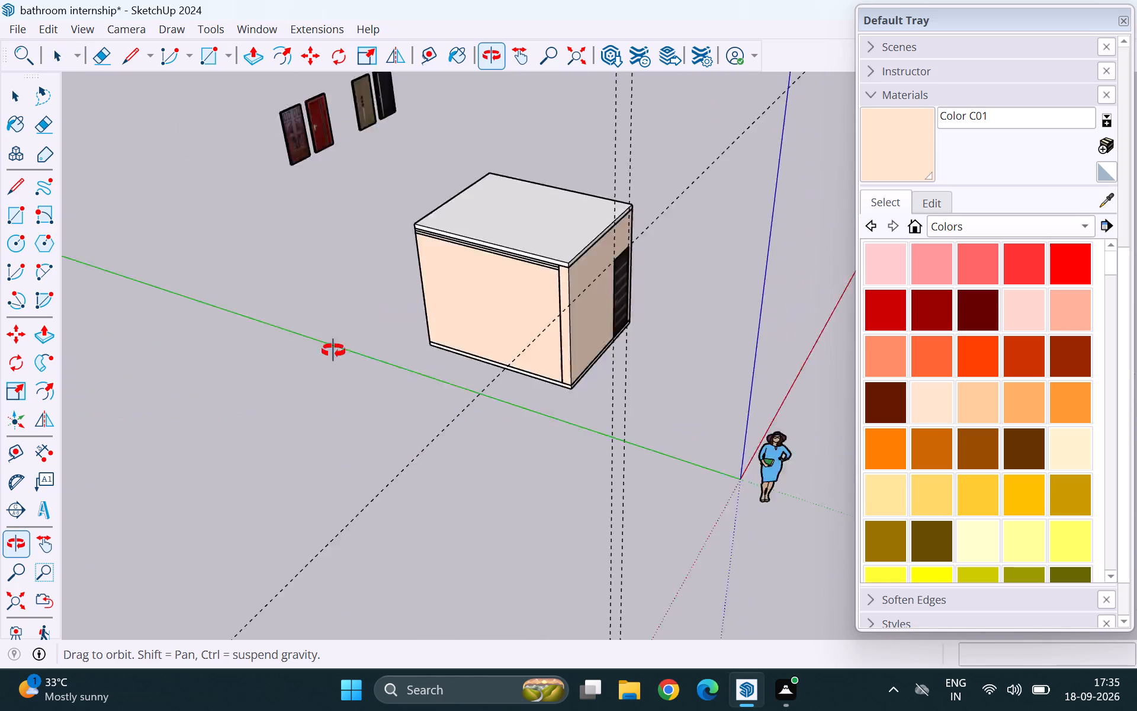
scroll(333, 351, "up", 1)
middle_click_drag(333, 351, 193, 350)
middle_click_drag(752, 351, 594, 146)
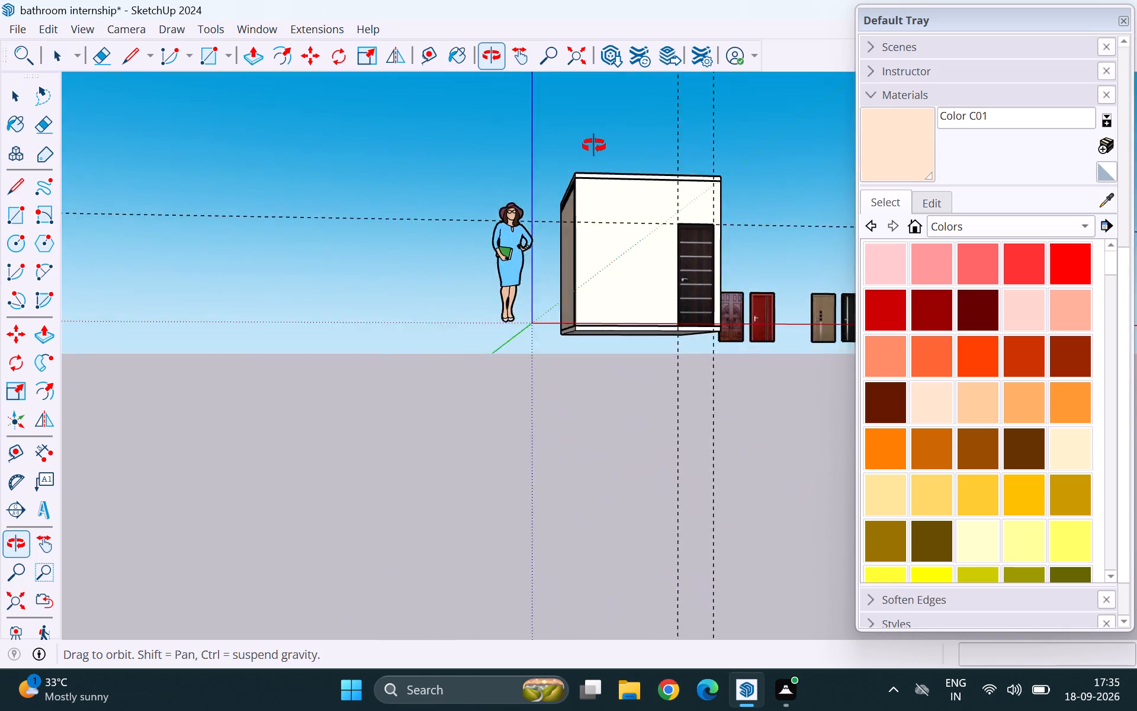
middle_click_drag(594, 146, 529, 280)
middle_click_drag(553, 342, 564, 418)
middle_click_drag(641, 296, 627, 388)
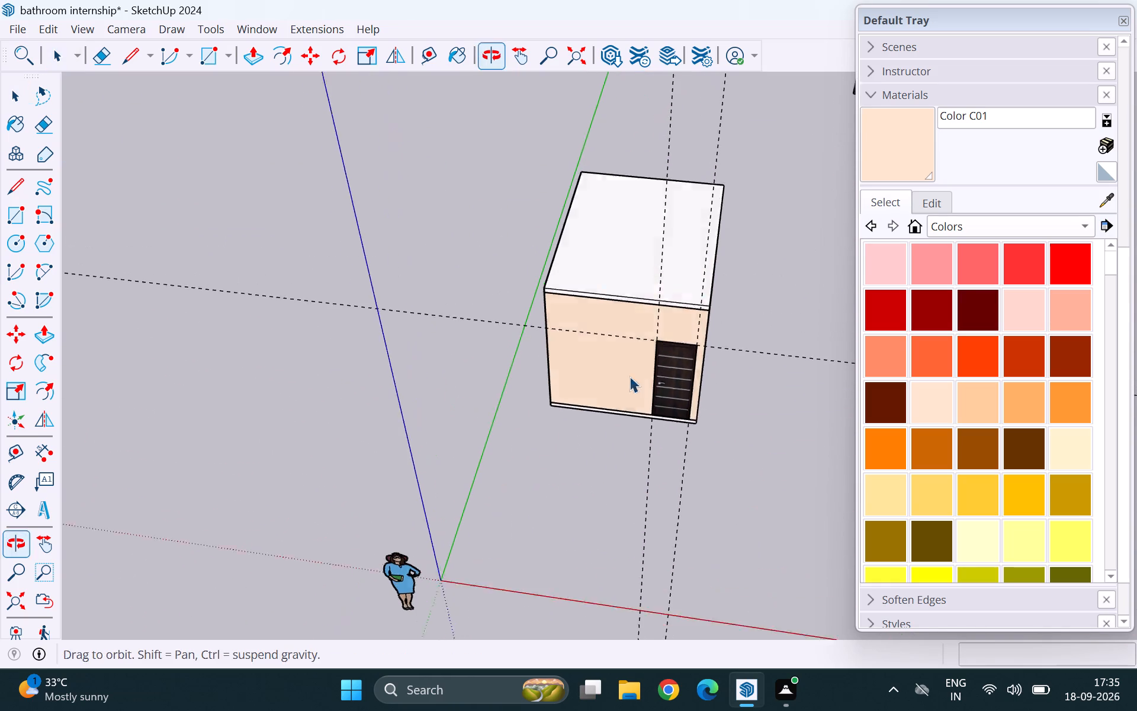
double_click(611, 259)
left_click(633, 261)
left_click(910, 155)
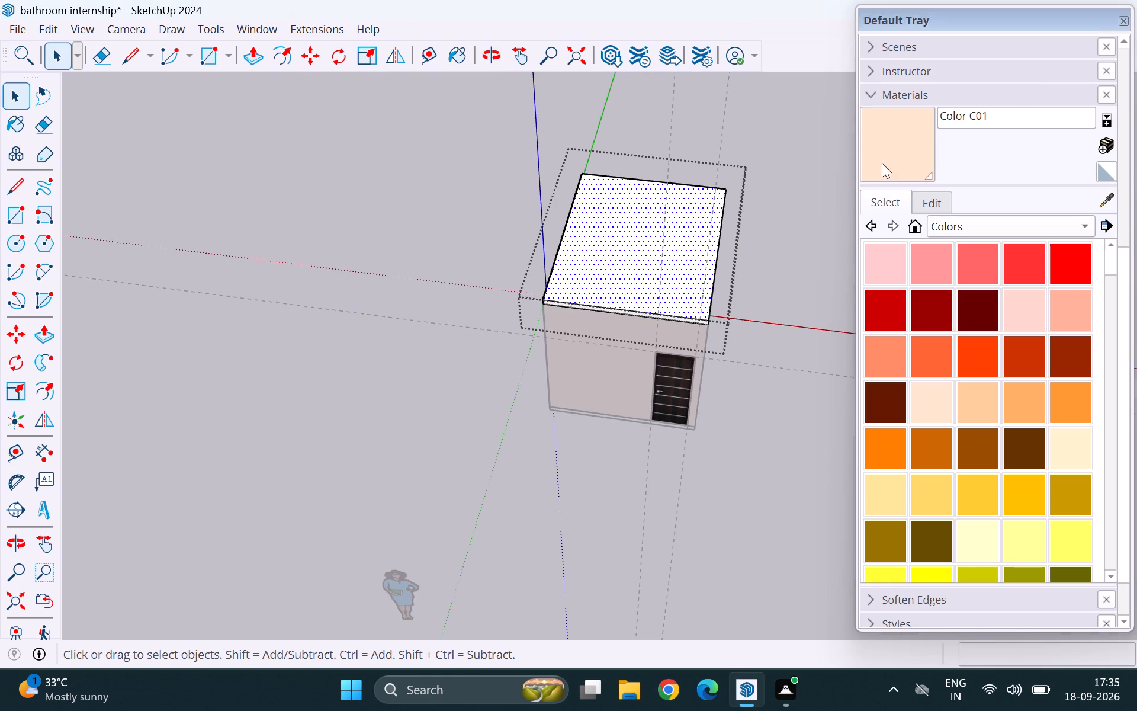
left_click(602, 255)
key("space")
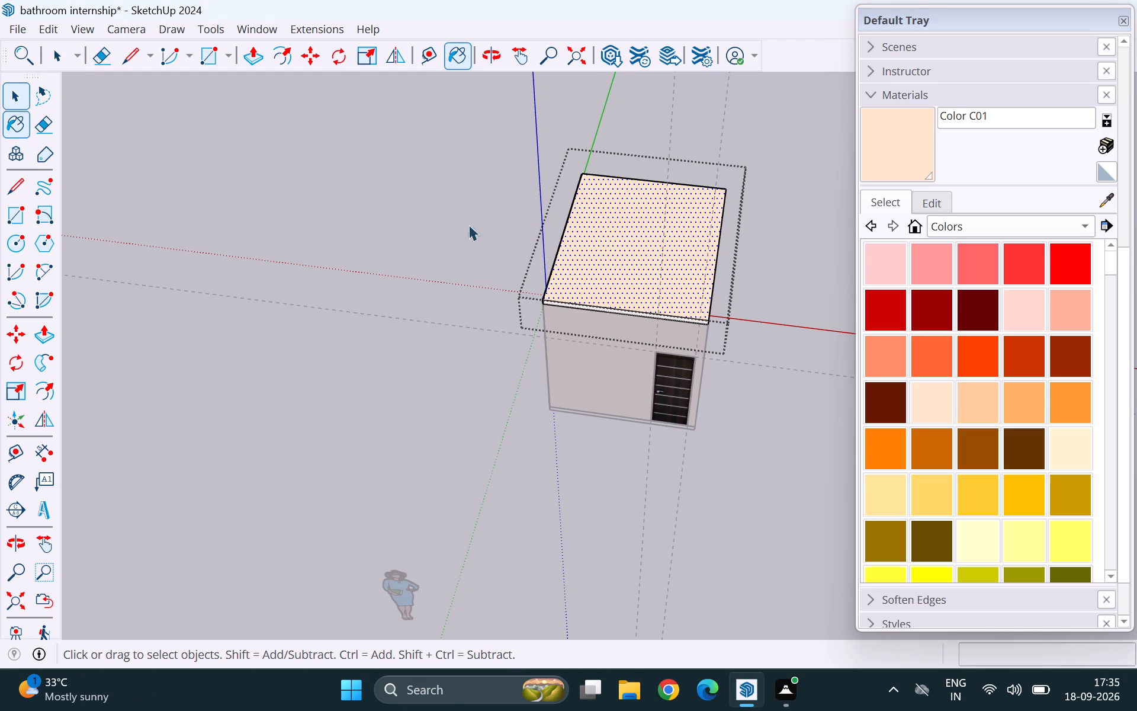
left_click(457, 215)
Leave the roof slab and open the base slab group beneath the walls for editing.
scroll(460, 219, "down", 3)
middle_click_drag(597, 393, 759, 57)
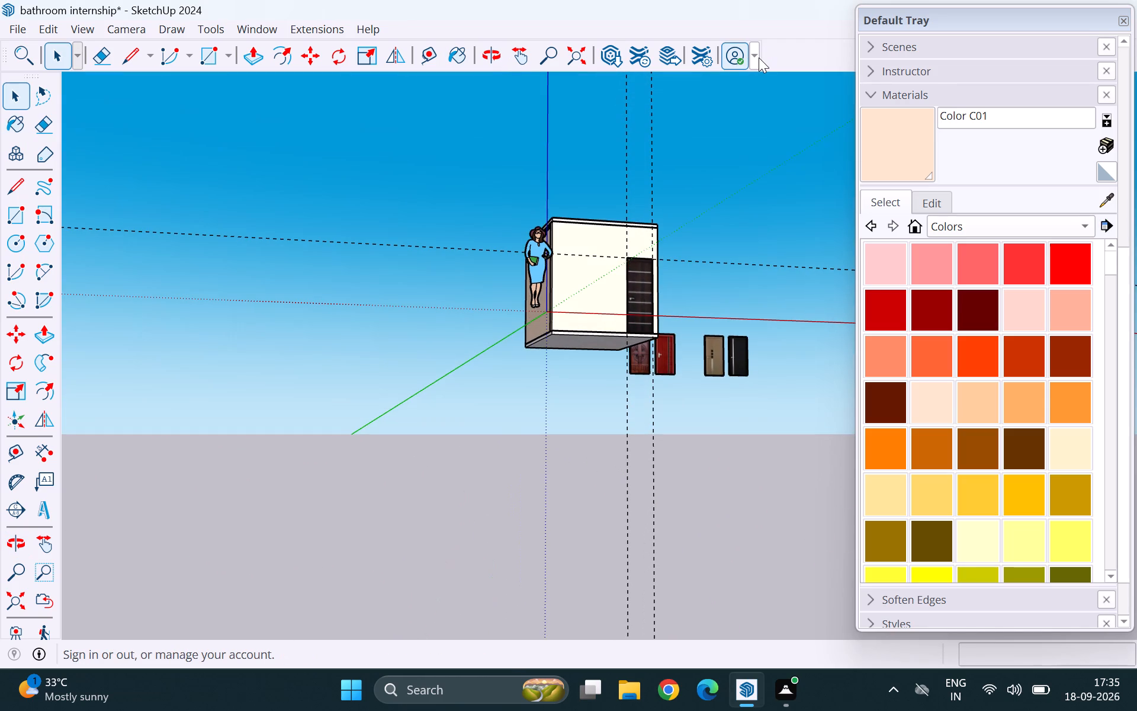
middle_click_drag(759, 57, 646, 331)
scroll(705, 231, "up", 1)
middle_click_drag(654, 325, 584, 444)
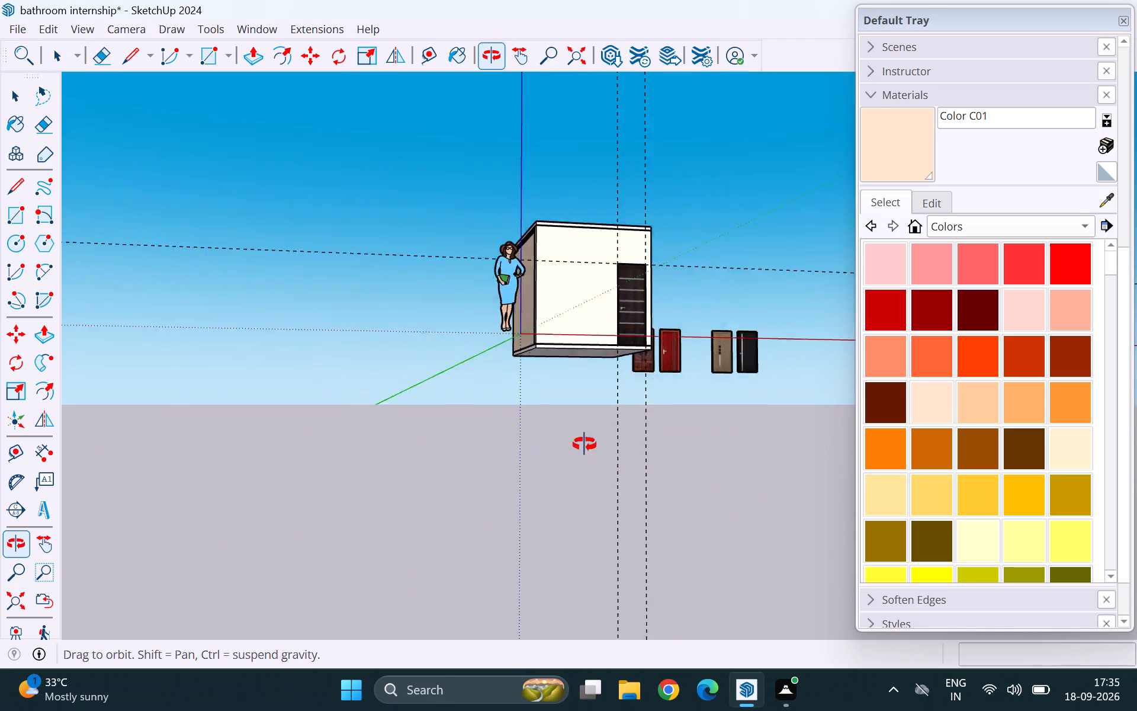
middle_click_drag(584, 444, 563, 488)
scroll(562, 416, "up", 14)
double_click(567, 399)
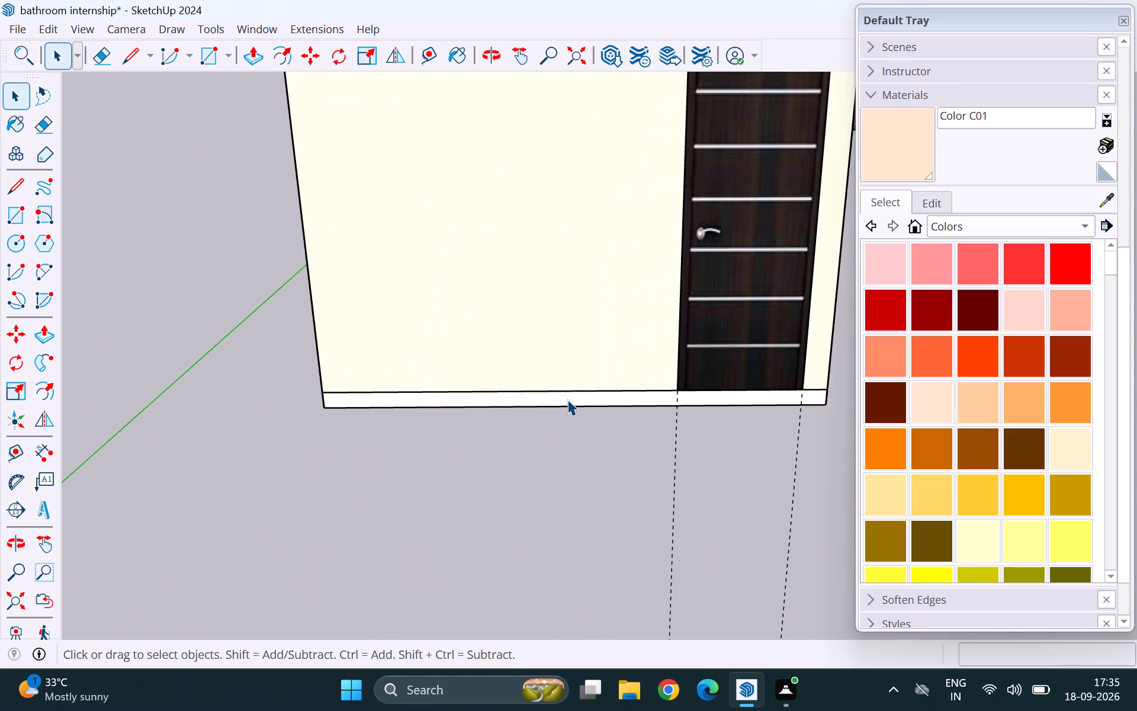
Select the base slab's four narrow edge faces together: the door side, both flanks and the louvred-vent side.
left_click(595, 401)
middle_click_drag(740, 402, 294, 405)
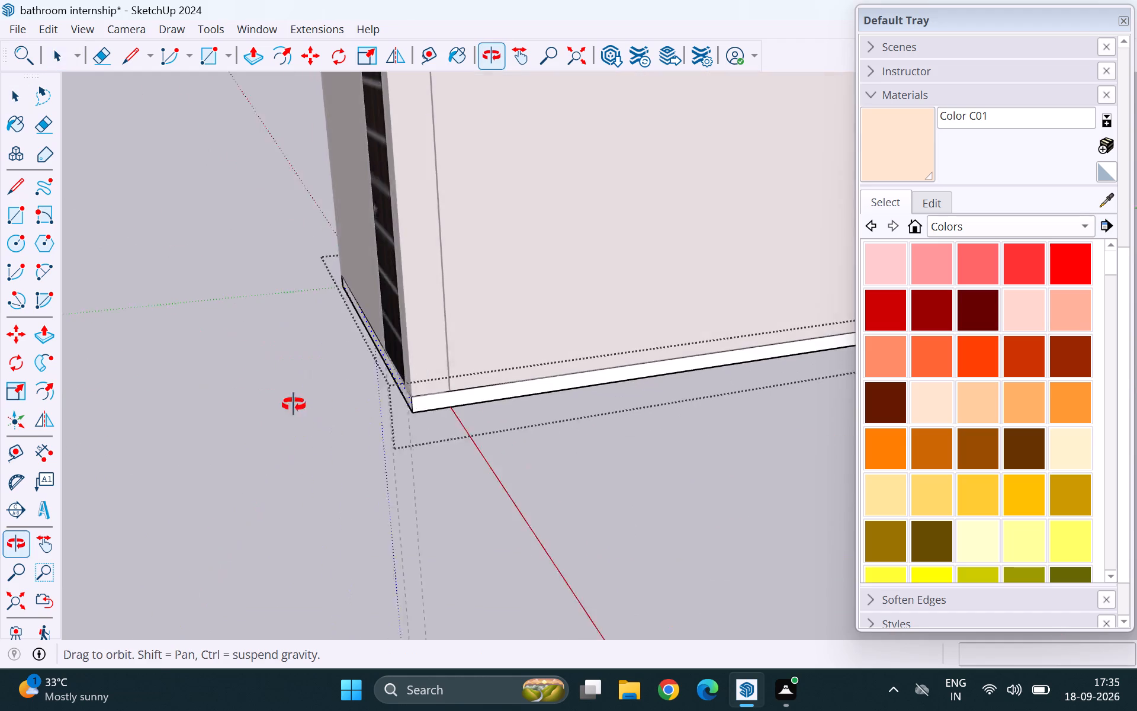
middle_click_drag(294, 405, 291, 405)
left_click(498, 387, "shift")
scroll(367, 382, "down", 10)
middle_click_drag(694, 361, 180, 394)
scroll(674, 303, "up", 8)
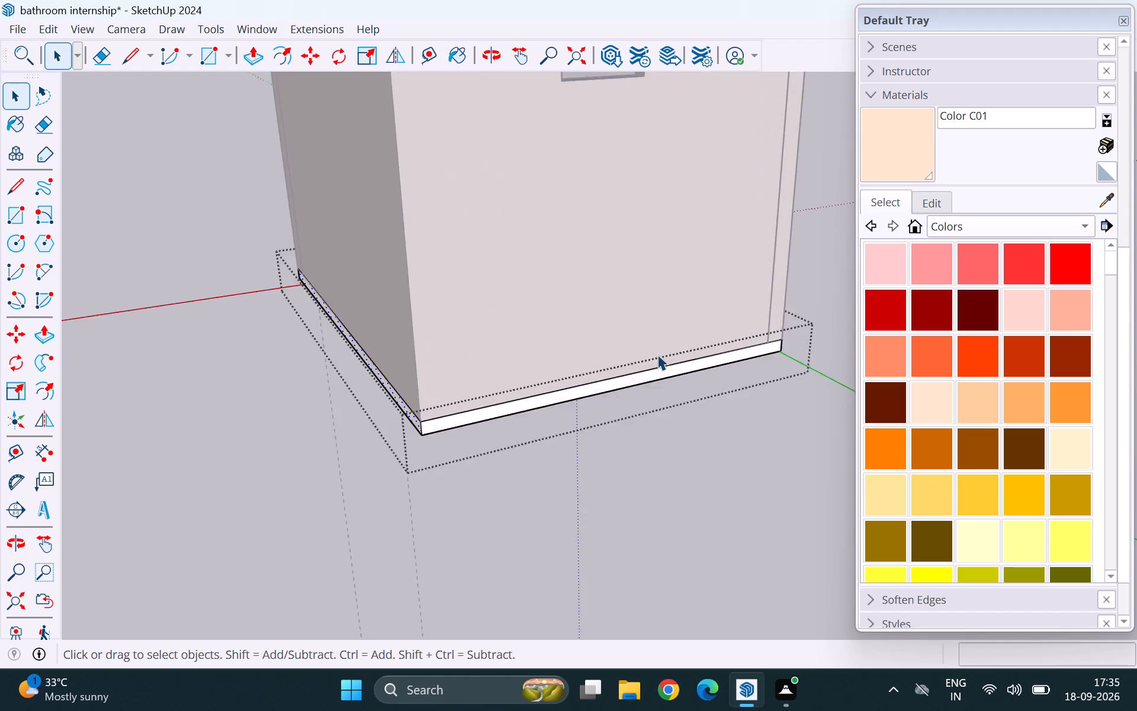
scroll(657, 354, "up", 4)
left_click(588, 409, "shift")
scroll(406, 385, "down", 11)
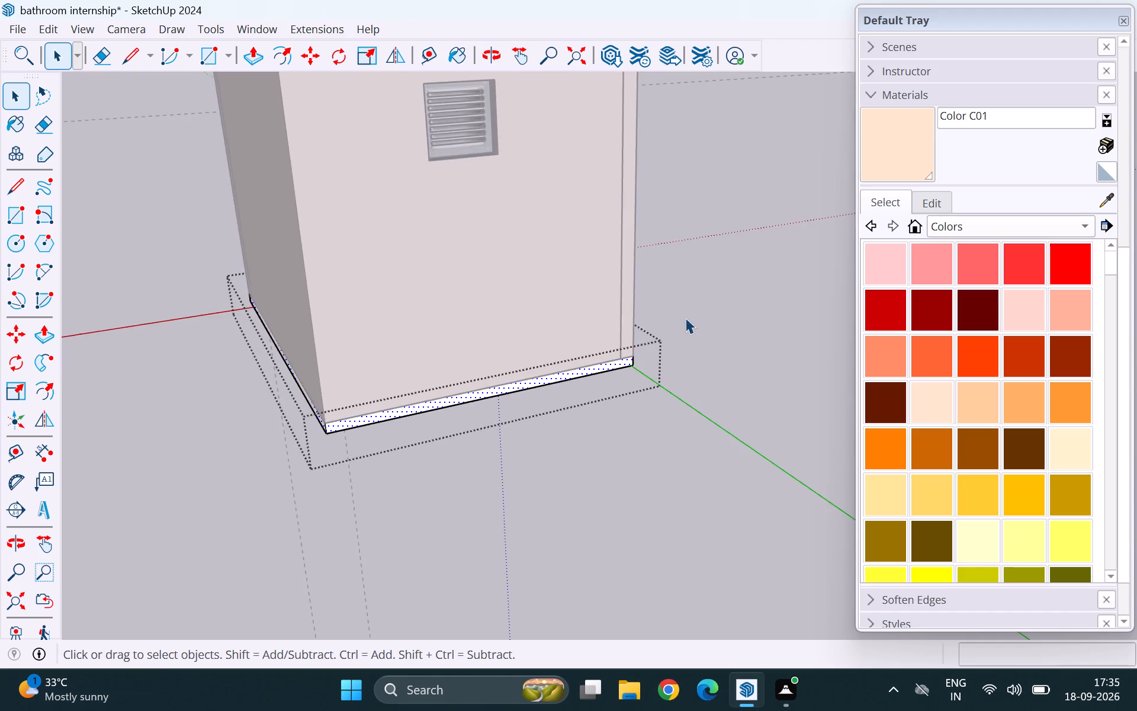
middle_click_drag(685, 318, 99, 363)
scroll(680, 309, "up", 5)
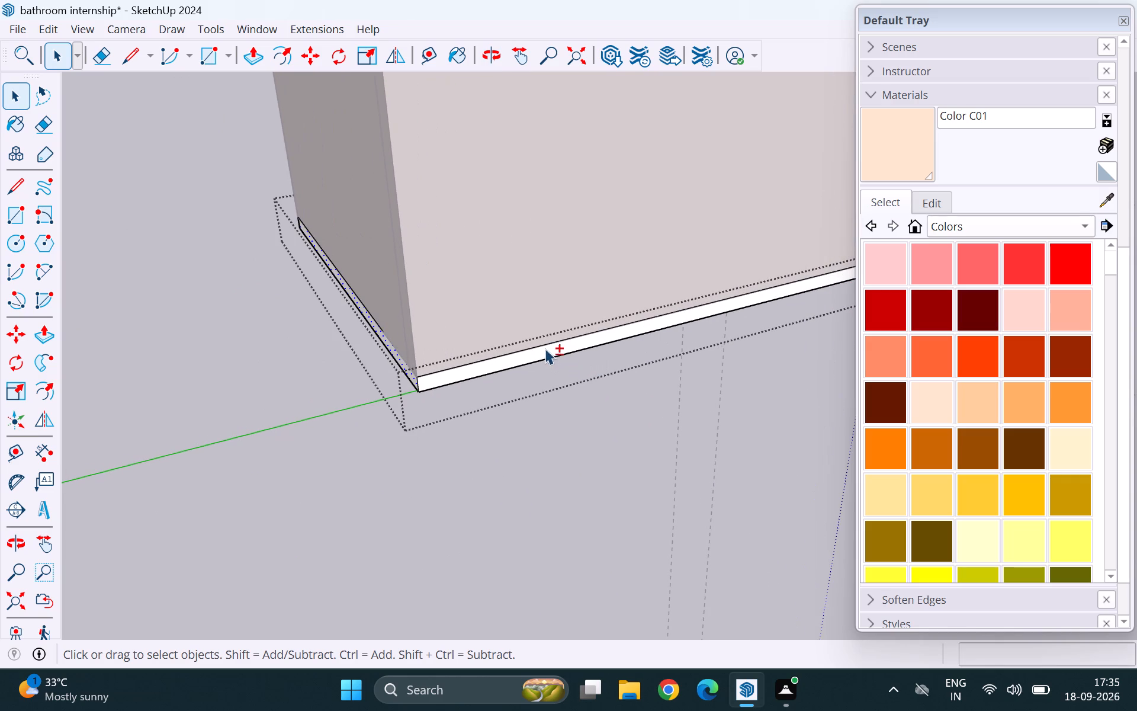
left_click(545, 348, "shift")
scroll(322, 335, "down", 6)
scroll(482, 353, "up", 11)
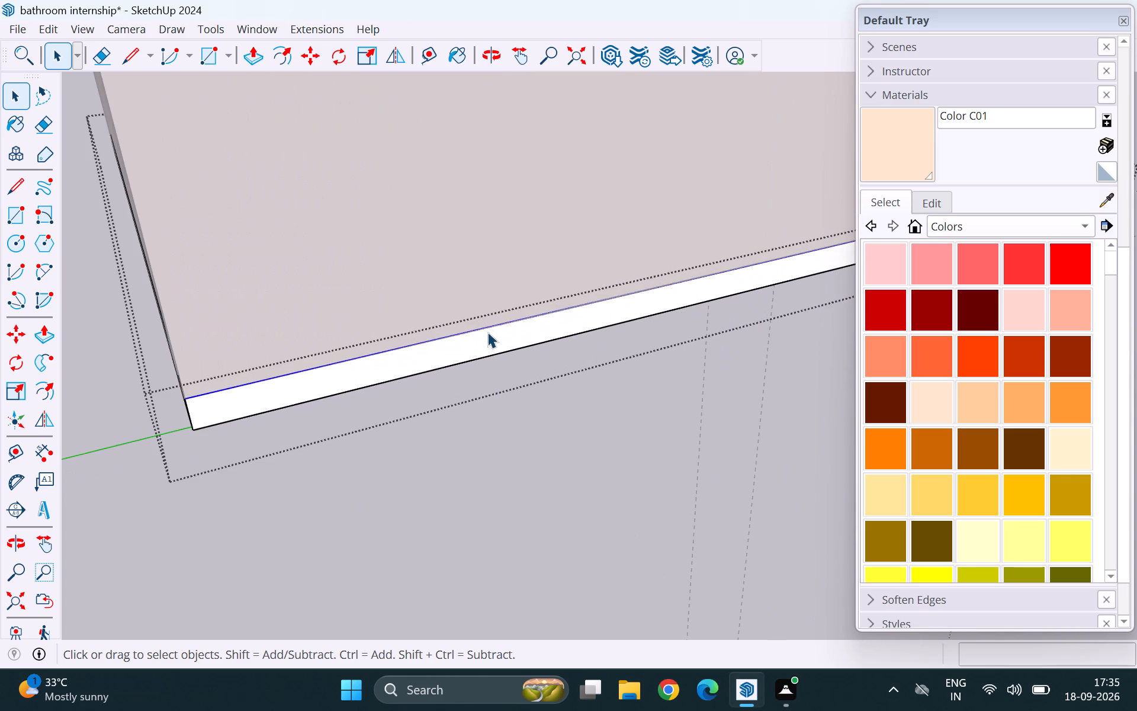
left_click(496, 326, "shift")
left_click(502, 334, "shift")
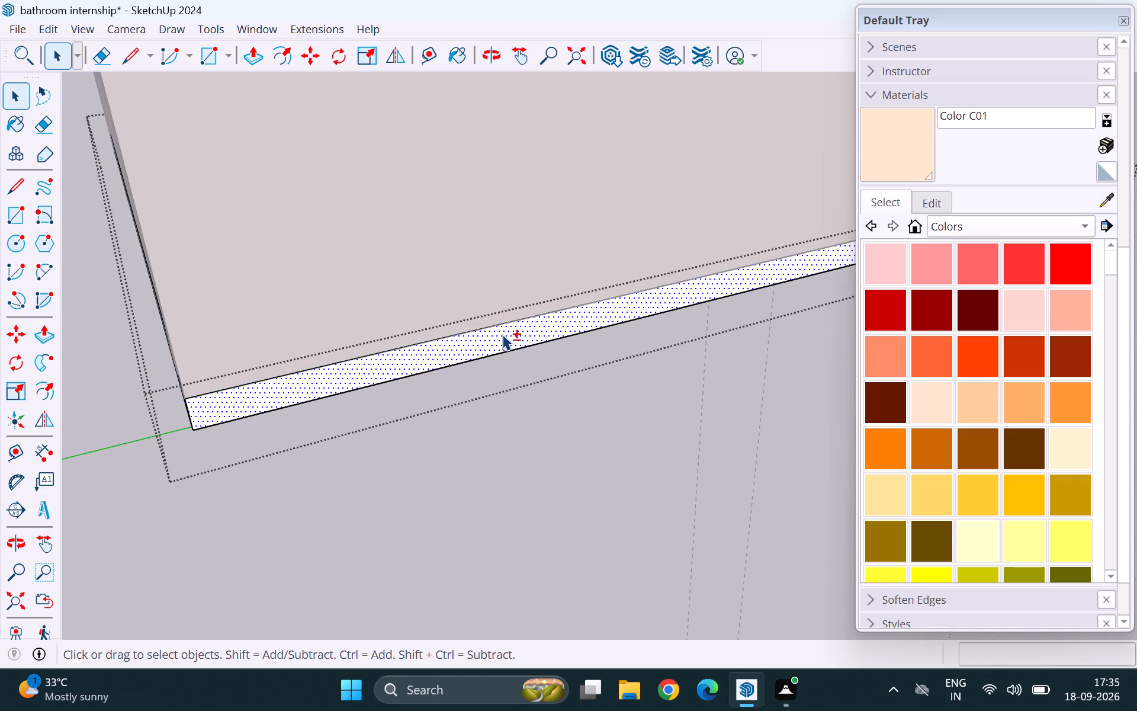
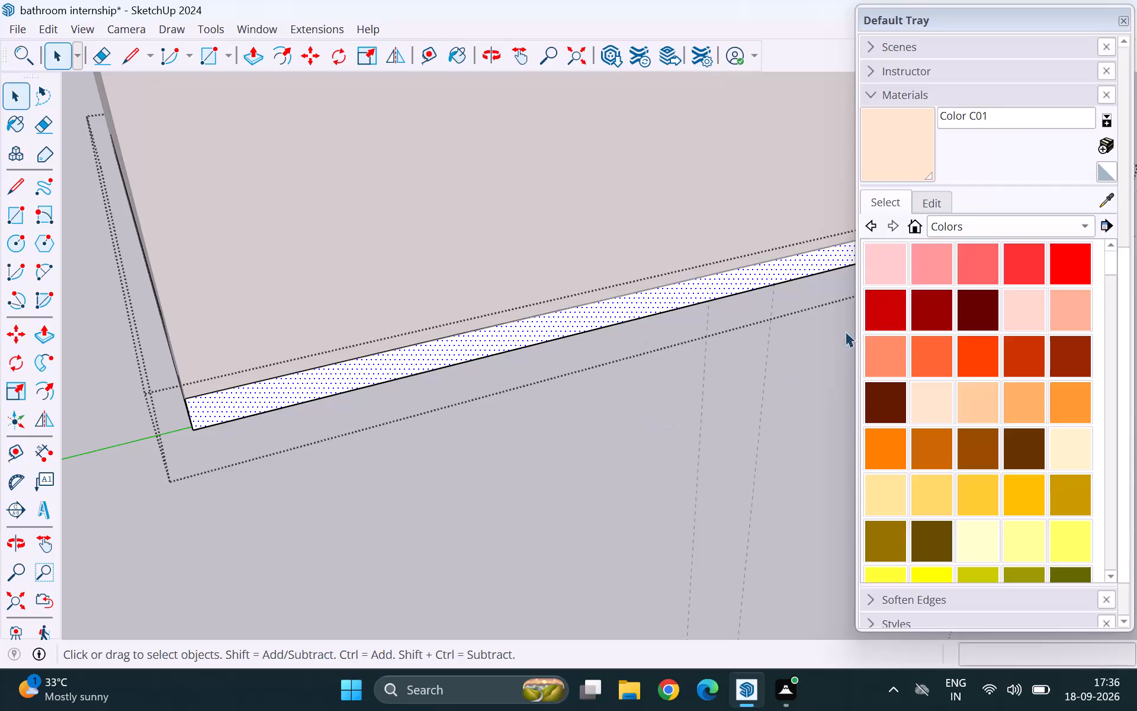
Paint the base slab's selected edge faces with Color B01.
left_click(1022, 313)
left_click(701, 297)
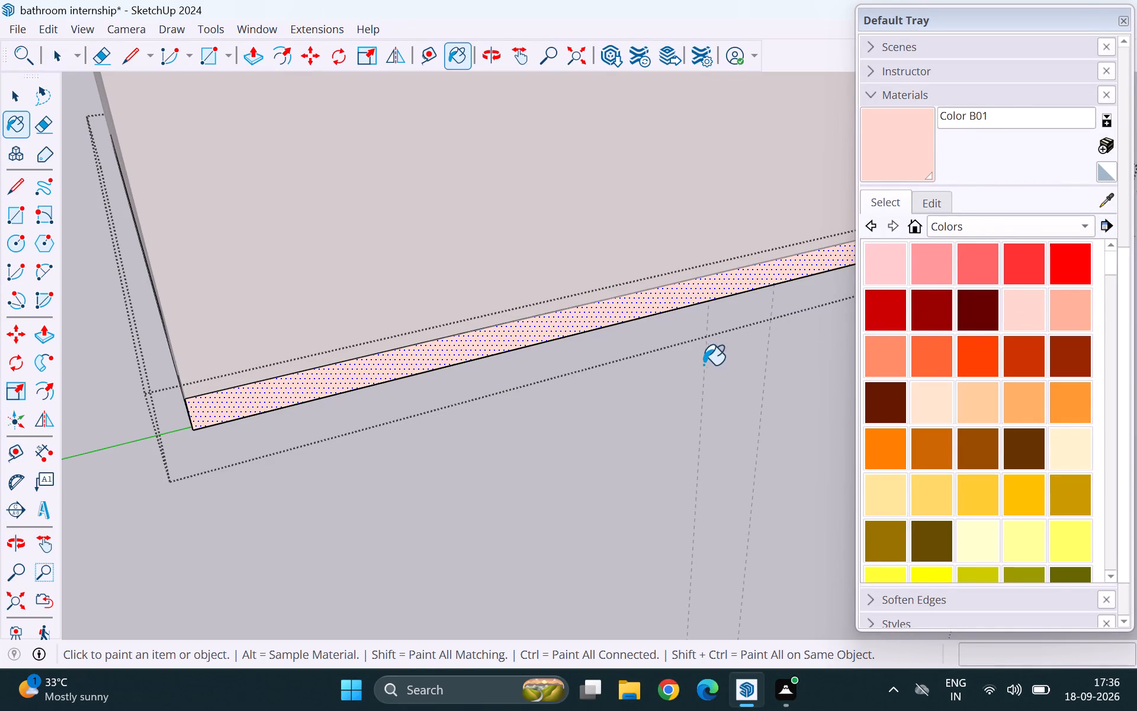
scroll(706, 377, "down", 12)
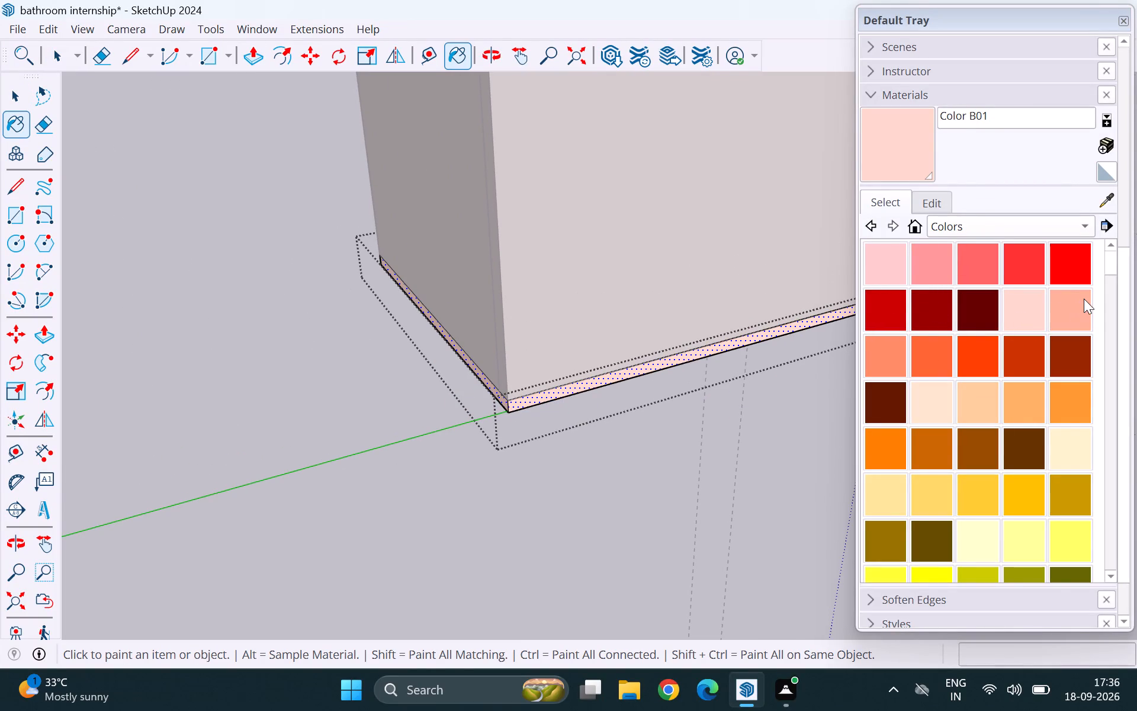
Paint the base slab's selected edge faces with Color A01 and leave the slab group.
left_click(888, 271)
scroll(773, 336, "up", 2)
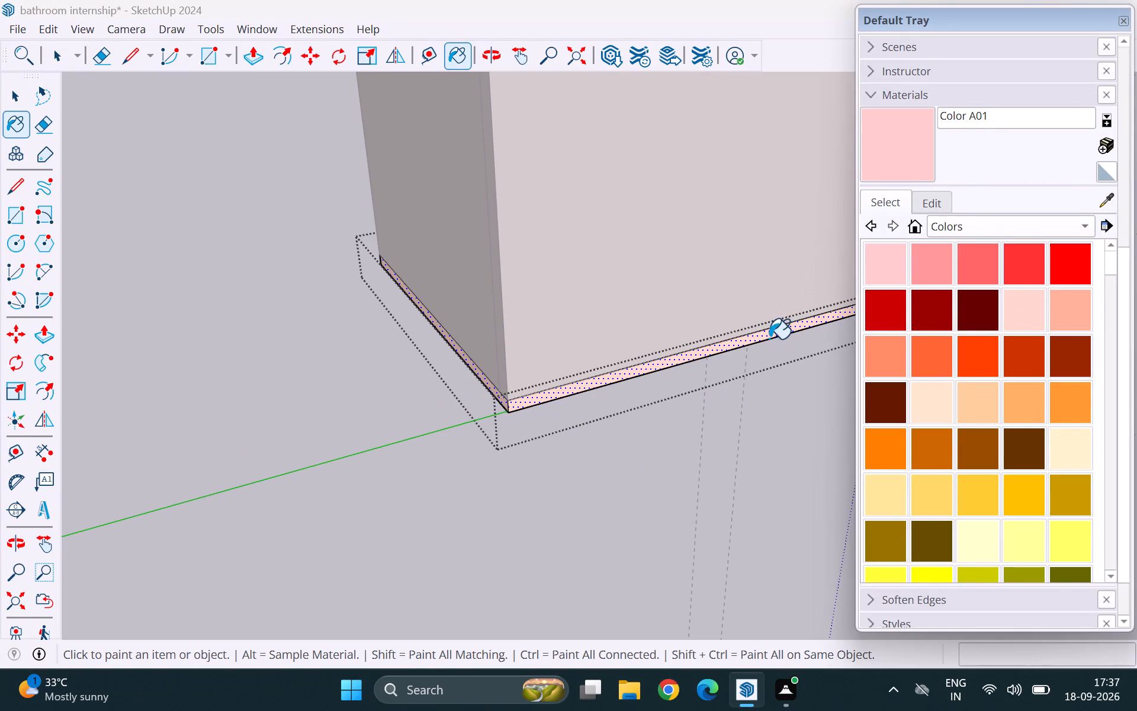
scroll(769, 339, "up", 8)
left_click(759, 336)
key("space")
scroll(711, 421, "down", 4)
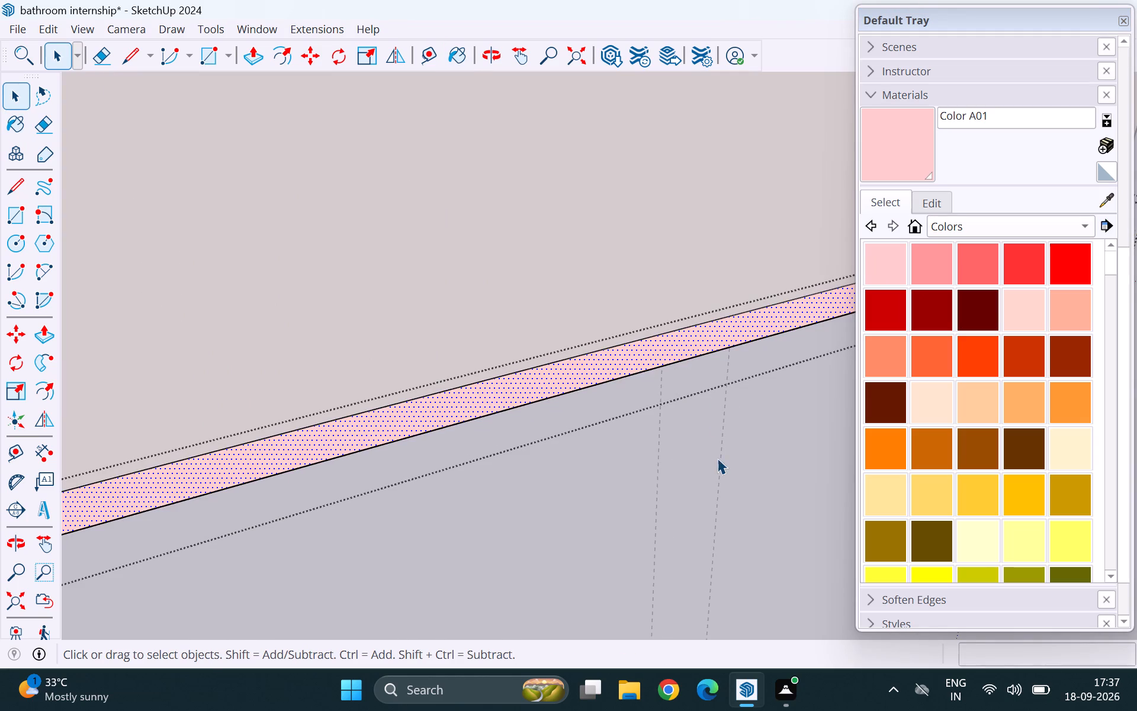
scroll(717, 458, "down", 20)
left_click(406, 337)
Open the roof slab group for editing and select its four narrow edge faces together: door side, both flanks and louvred-vent side.
middle_click_drag(424, 397, 883, 412)
middle_click_drag(485, 400, 997, 373)
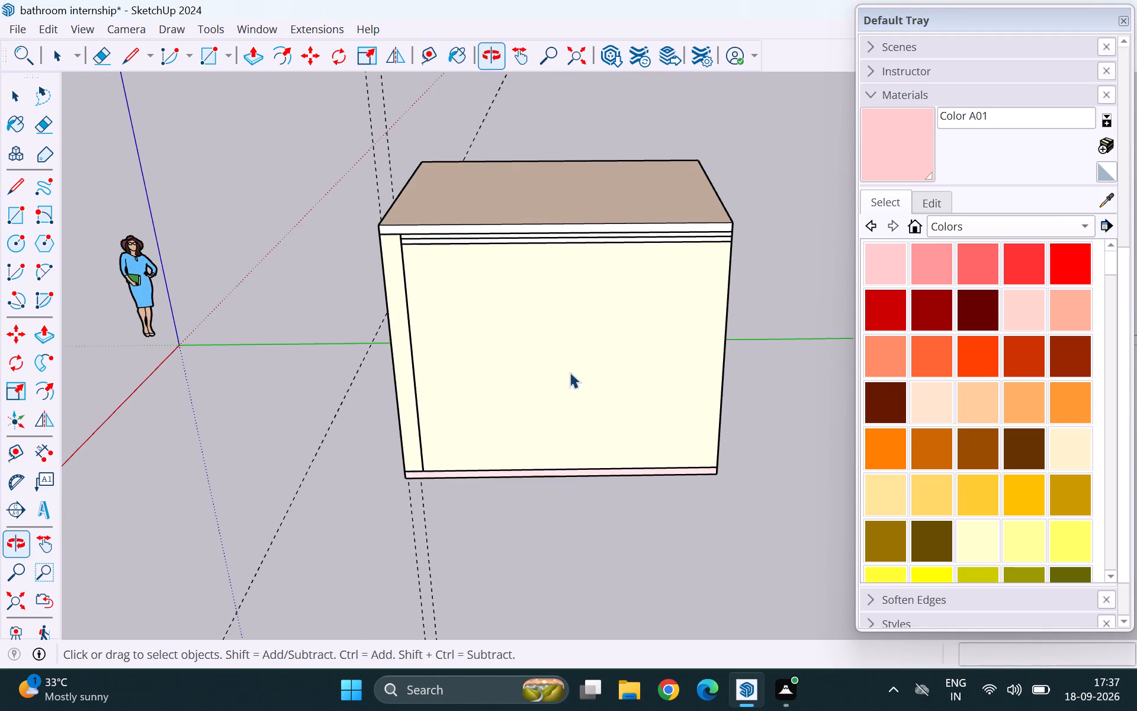
middle_click_drag(380, 376, 932, 375)
scroll(709, 246, "up", 8)
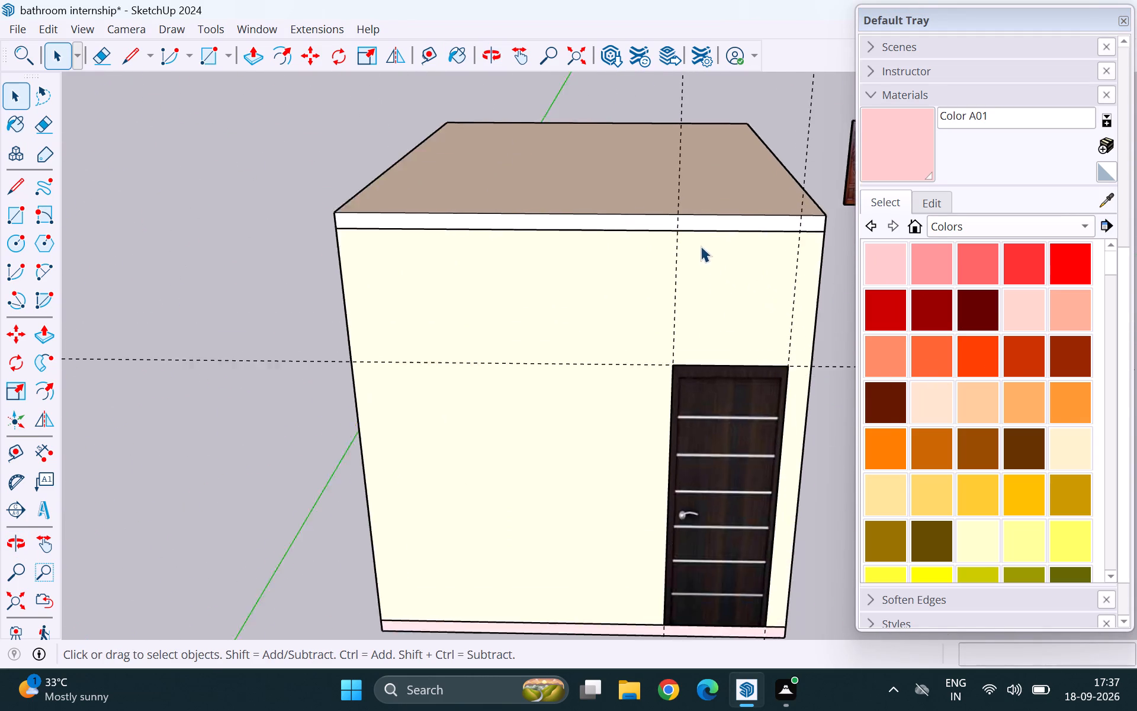
double_click(700, 216)
left_click(700, 216)
scroll(434, 296, "down", 10)
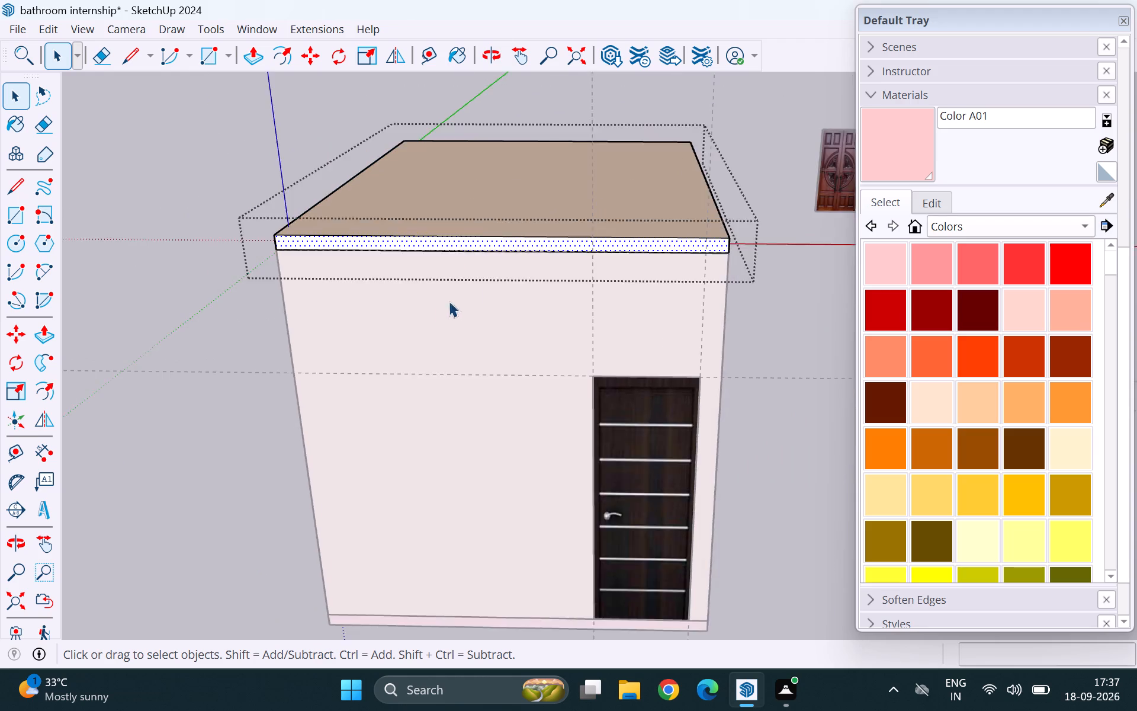
middle_click_drag(687, 264, 290, 254)
scroll(524, 209, "up", 9)
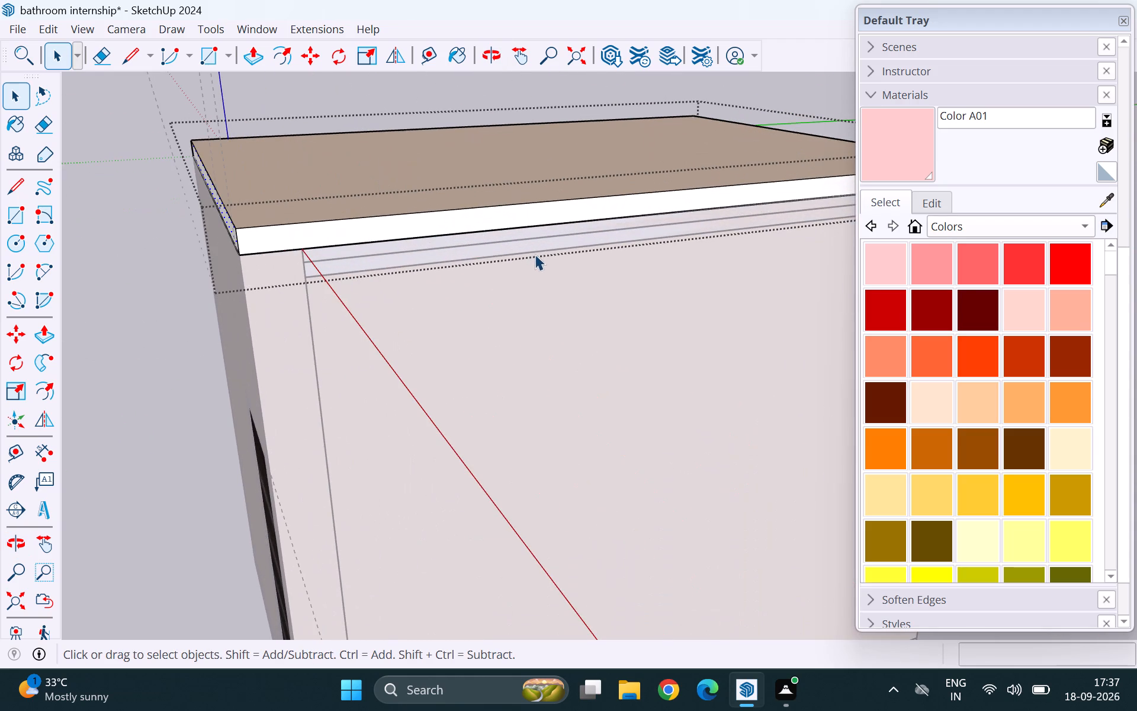
left_click(542, 214, "shift")
scroll(366, 312, "down", 11)
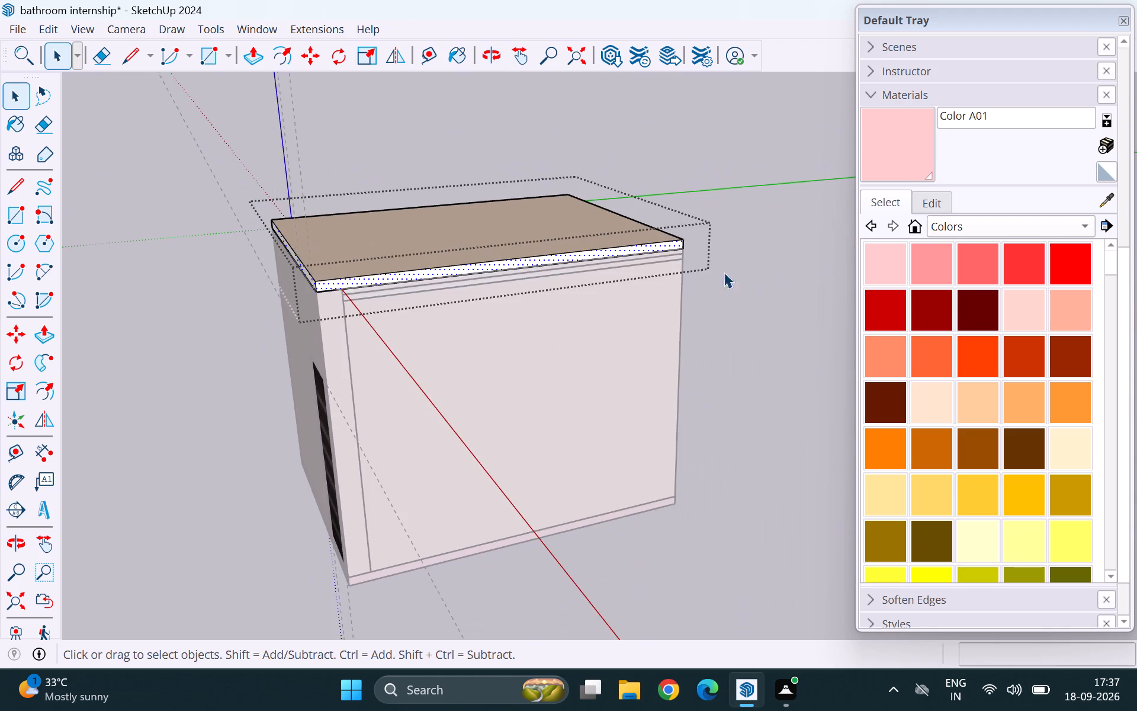
middle_click_drag(730, 269, 138, 321)
scroll(532, 252, "up", 12)
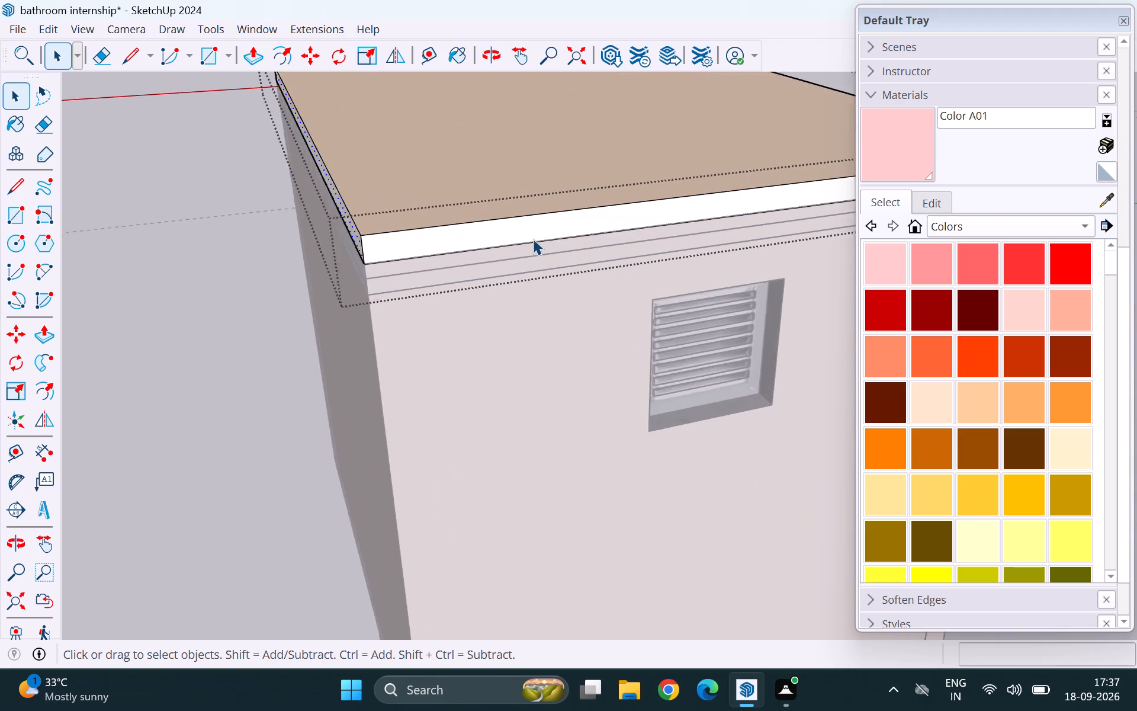
scroll(533, 239, "up", 2)
left_click(522, 223, "shift")
scroll(356, 326, "down", 16)
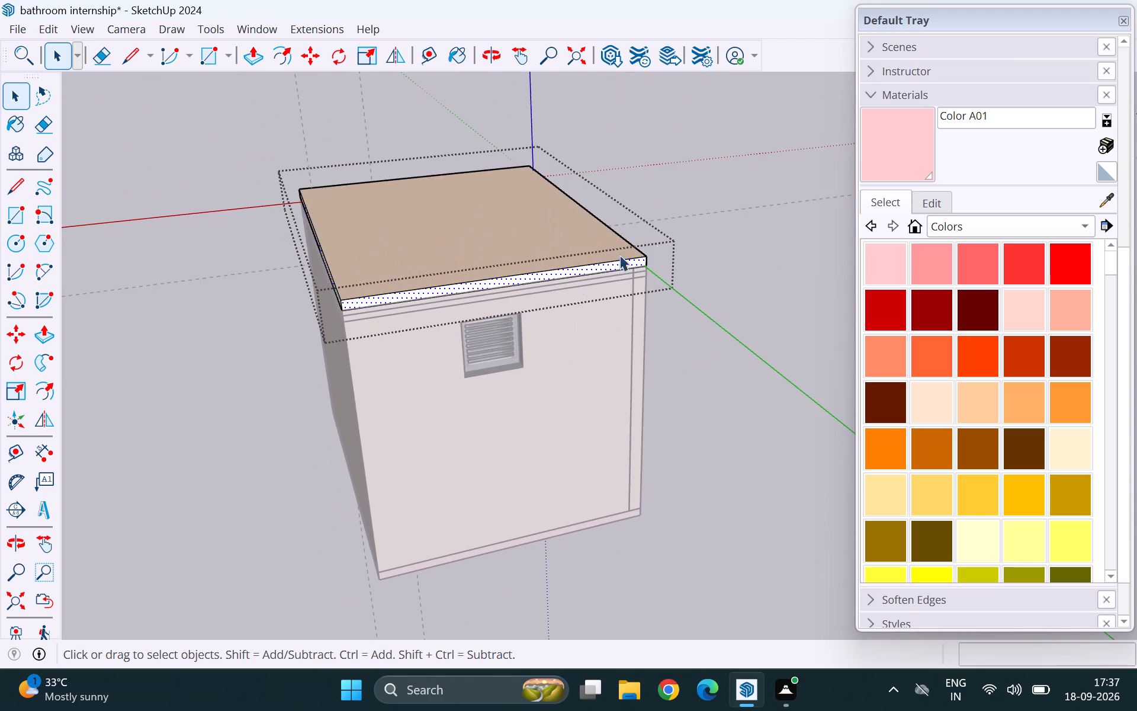
middle_click_drag(690, 239, 268, 264)
scroll(524, 228, "up", 15)
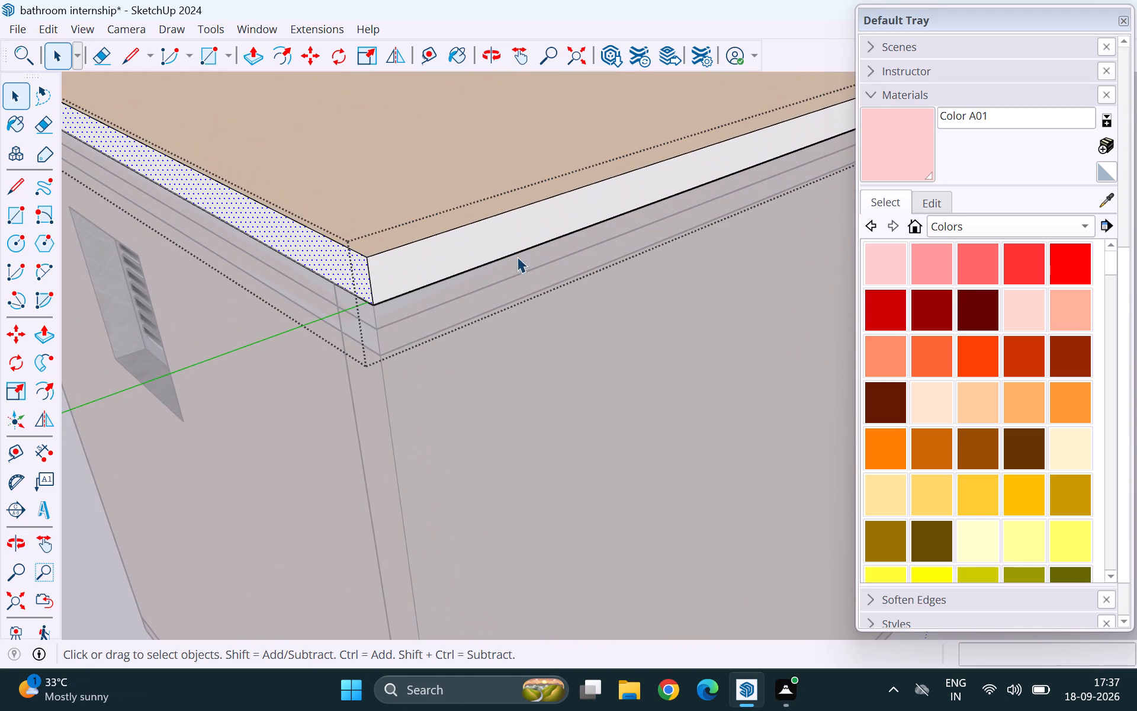
left_click(508, 242, "shift")
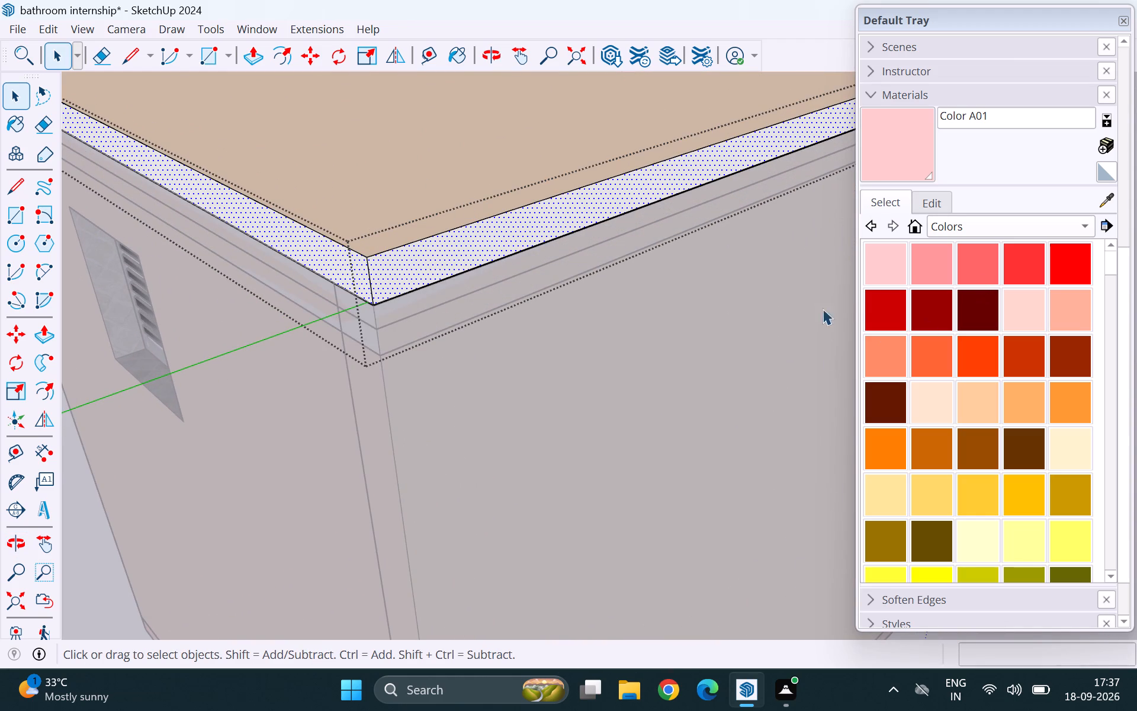
Sample the base slab's edge colour, paint the roof slab's selected edge faces with Color A01, and leave the roof group.
scroll(793, 324, "down", 12)
scroll(684, 319, "down", 5)
middle_click_drag(624, 568, 664, 527)
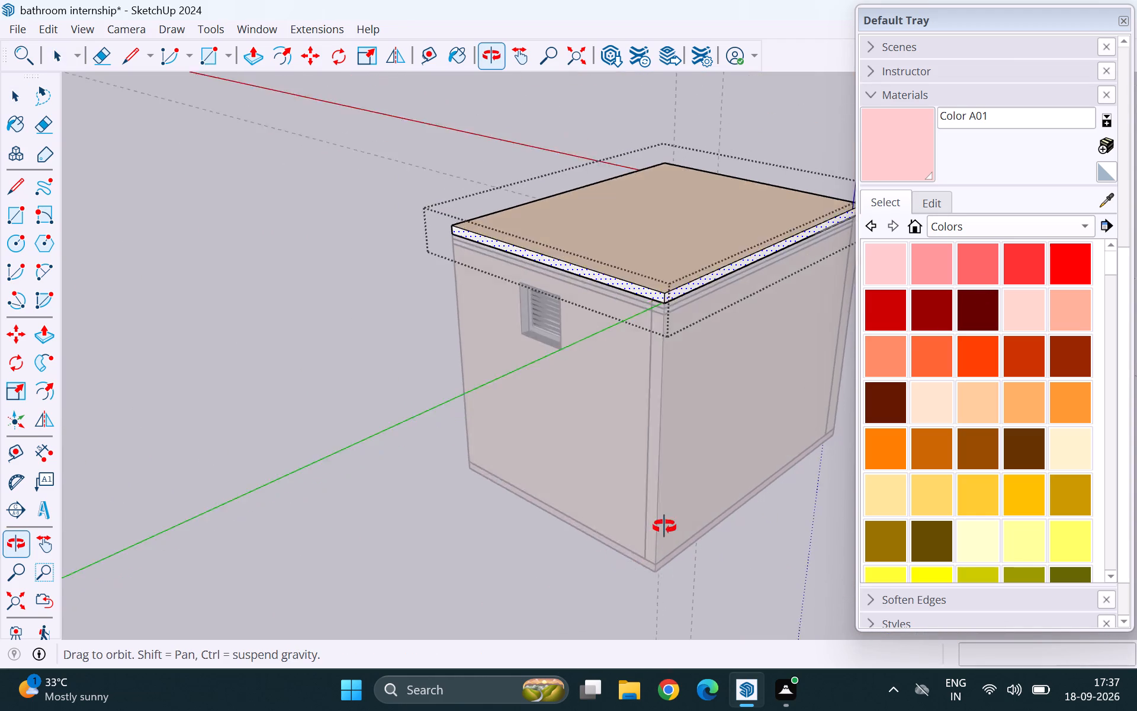
middle_click_drag(664, 527, 713, 467)
left_click(1107, 201)
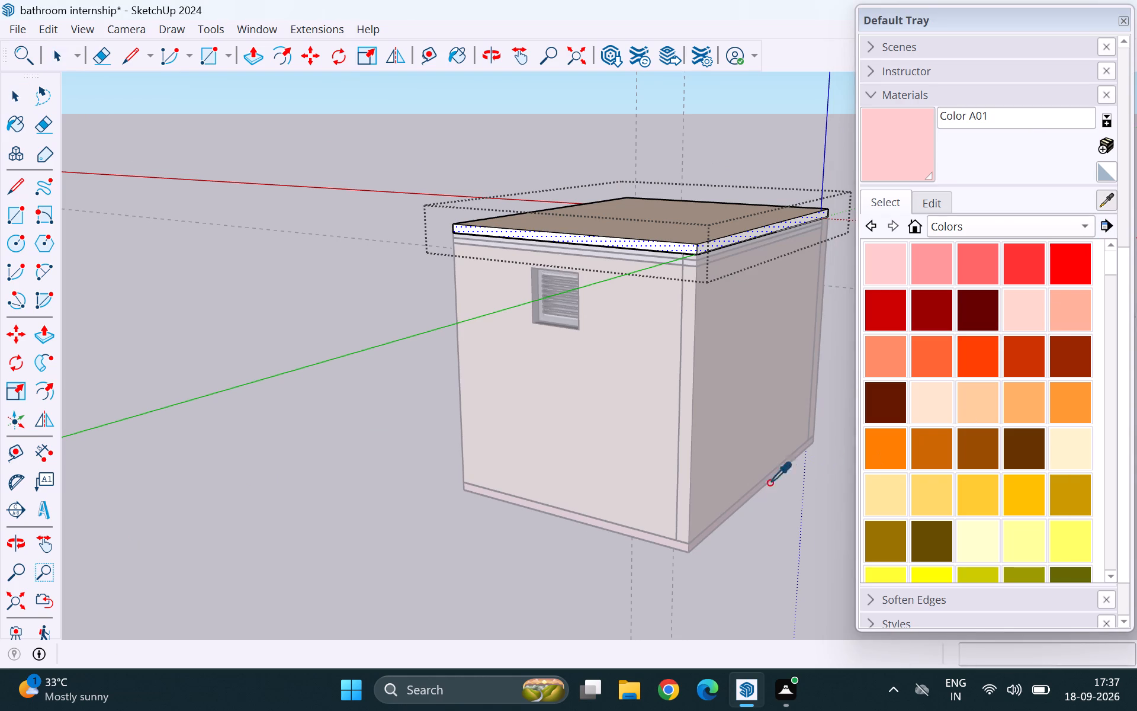
scroll(735, 521, "up", 11)
left_click(682, 566)
scroll(680, 610, "down", 12)
left_click(700, 239)
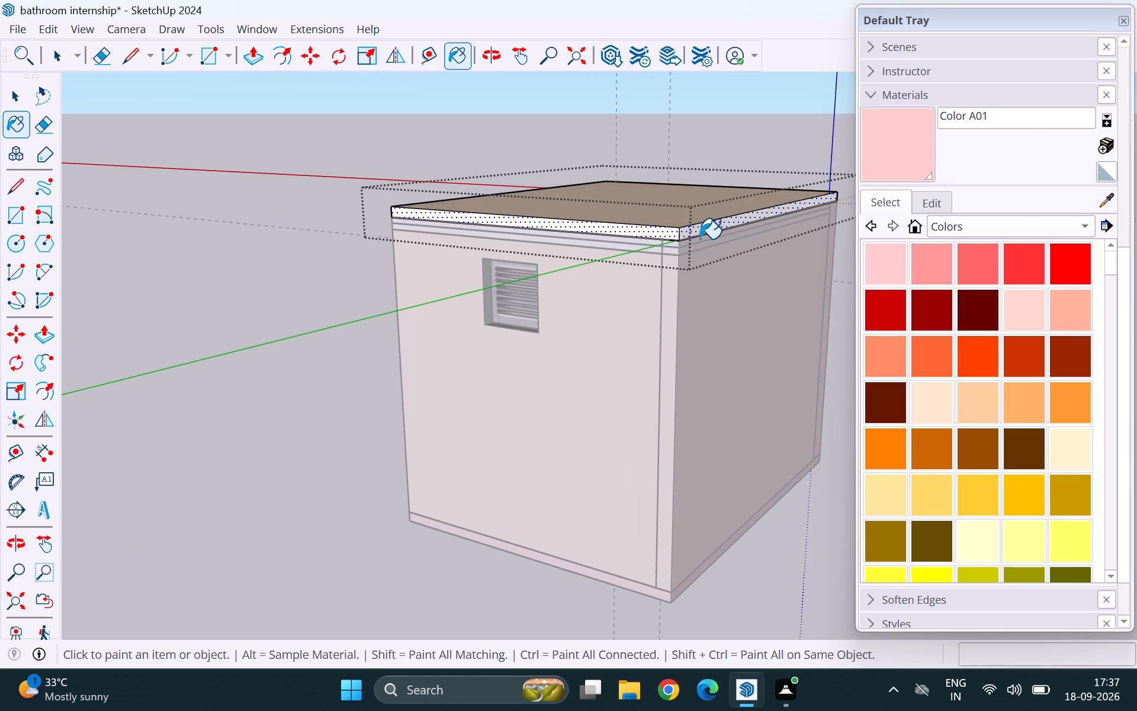
scroll(696, 236, "up", 11)
left_click(690, 229)
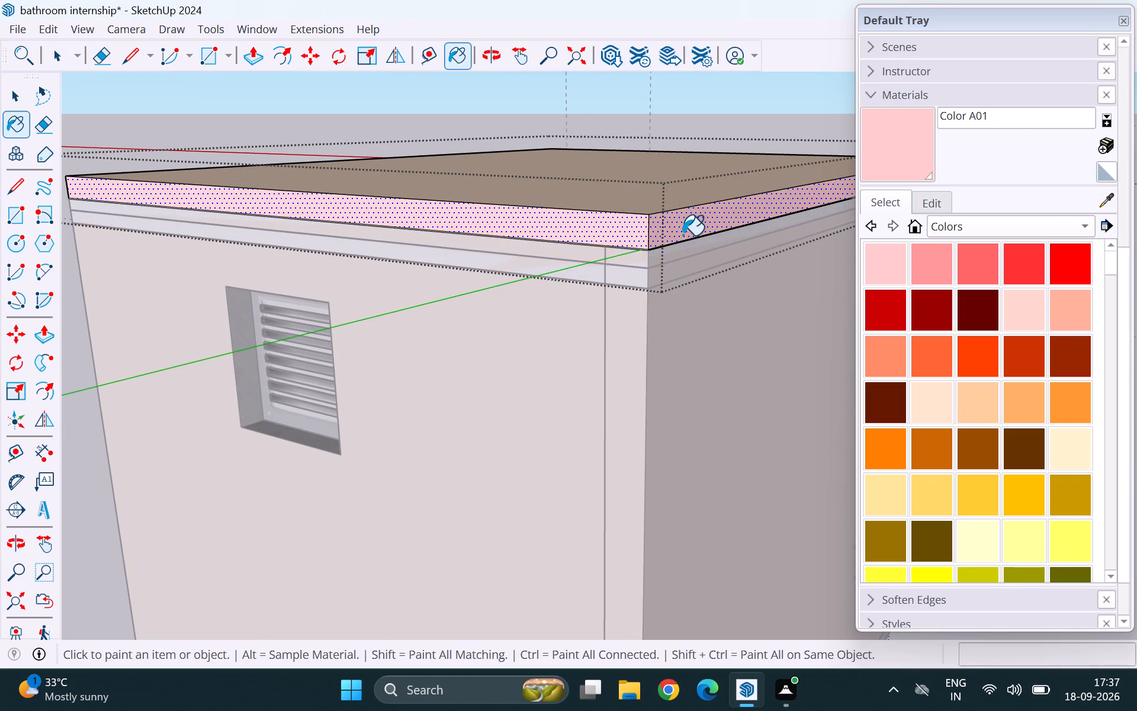
key("space")
scroll(496, 338, "down", 13)
left_click(708, 150)
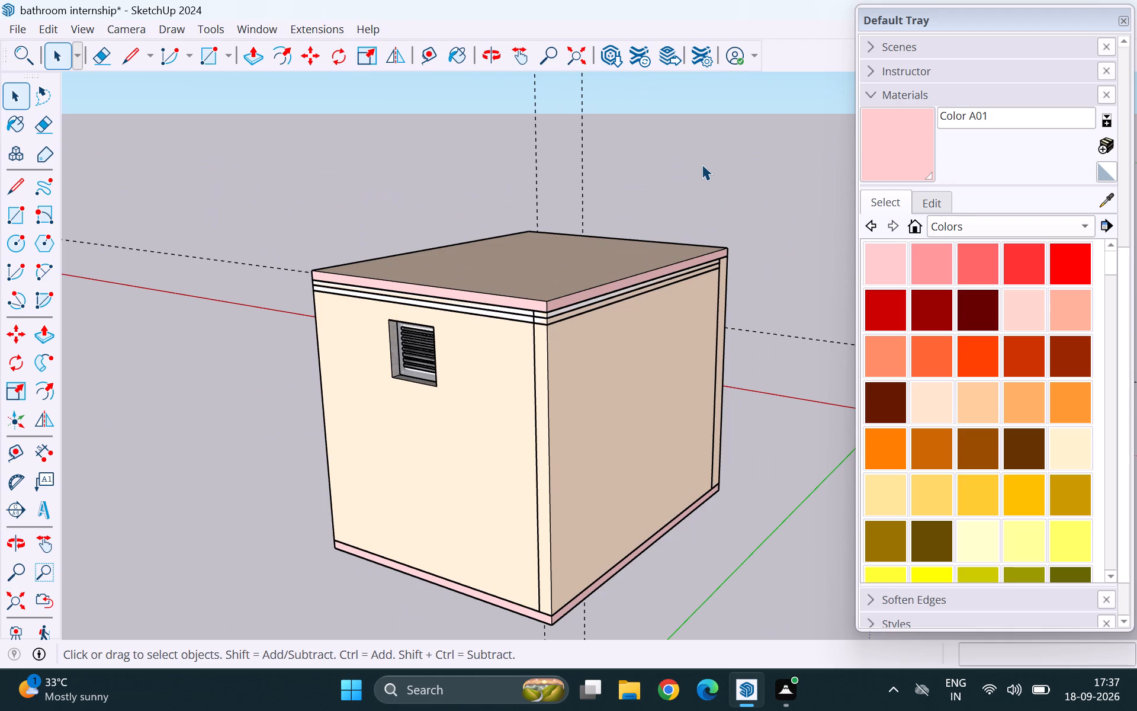
Examine the painted roof and base edges, the bands beneath the roof, and the box from the vent side round to the door.
scroll(531, 311, "up", 6)
scroll(586, 335, "up", 6)
scroll(456, 313, "down", 11)
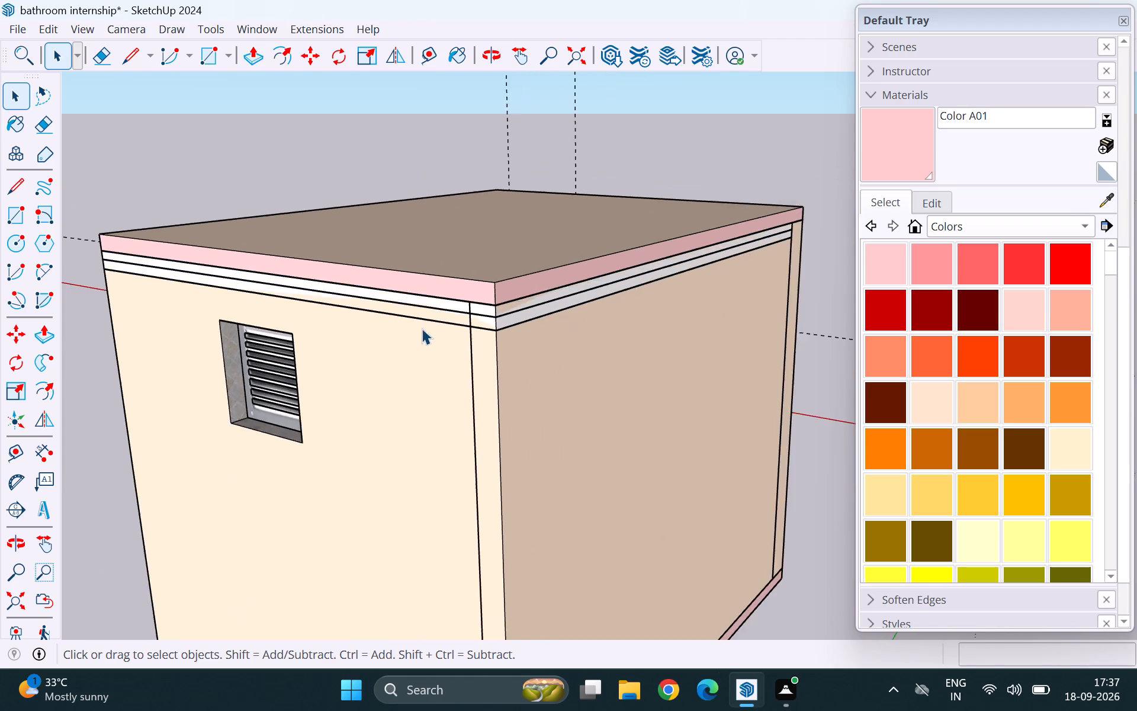
scroll(422, 328, "down", 8)
scroll(676, 305, "up", 1)
middle_click_drag(676, 305, 197, 381)
scroll(342, 330, "down", 5)
middle_click_drag(584, 365, 286, 342)
middle_click_drag(643, 322, 613, 324)
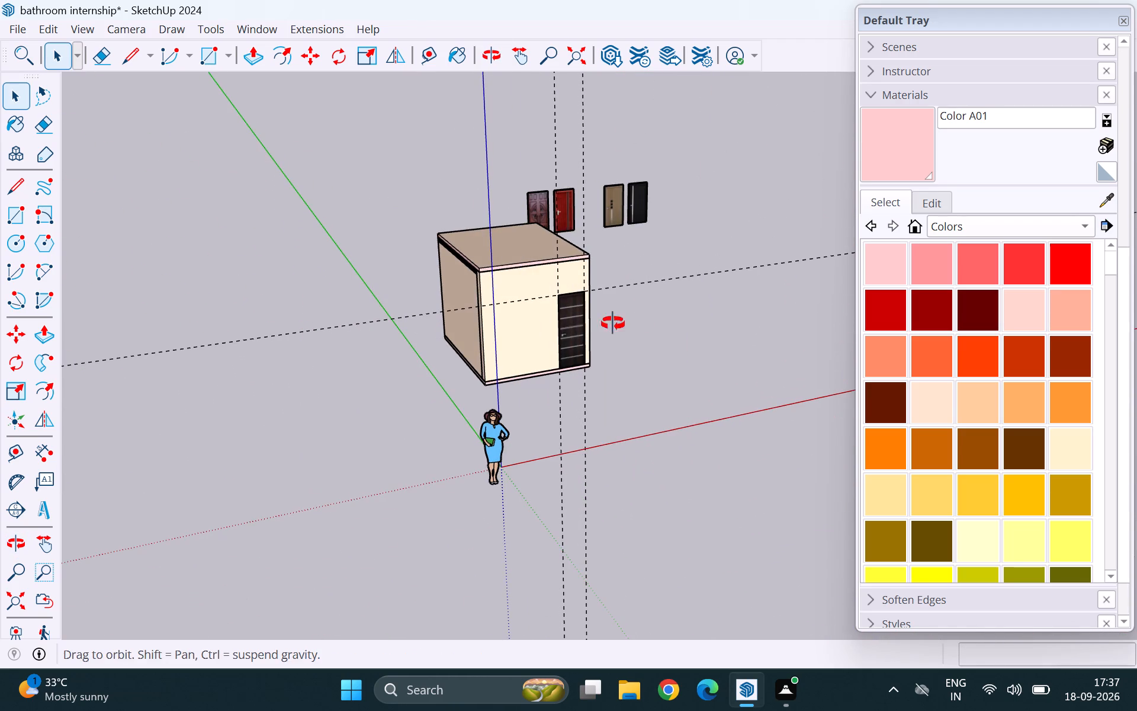
middle_click_drag(613, 324, 526, 326)
scroll(487, 325, "up", 3)
Delete all the dashed construction guides from the model.
key("e")
left_click_drag(599, 139, 543, 149)
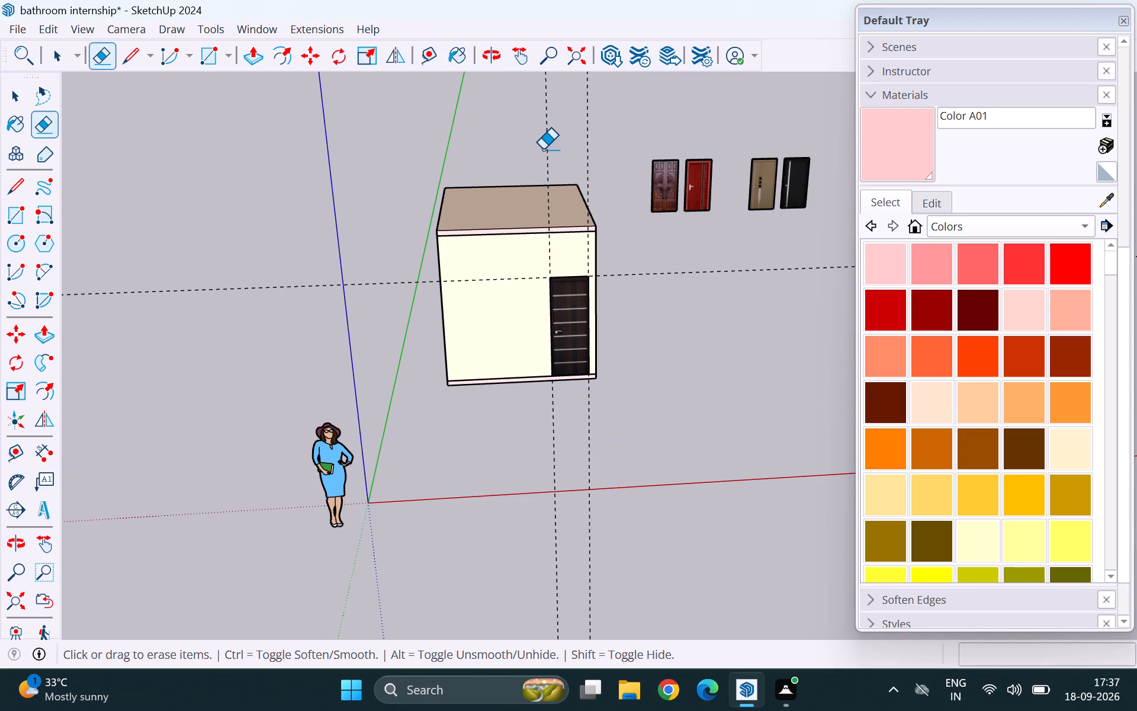
left_click_drag(543, 149, 537, 152)
left_click_drag(537, 152, 580, 145)
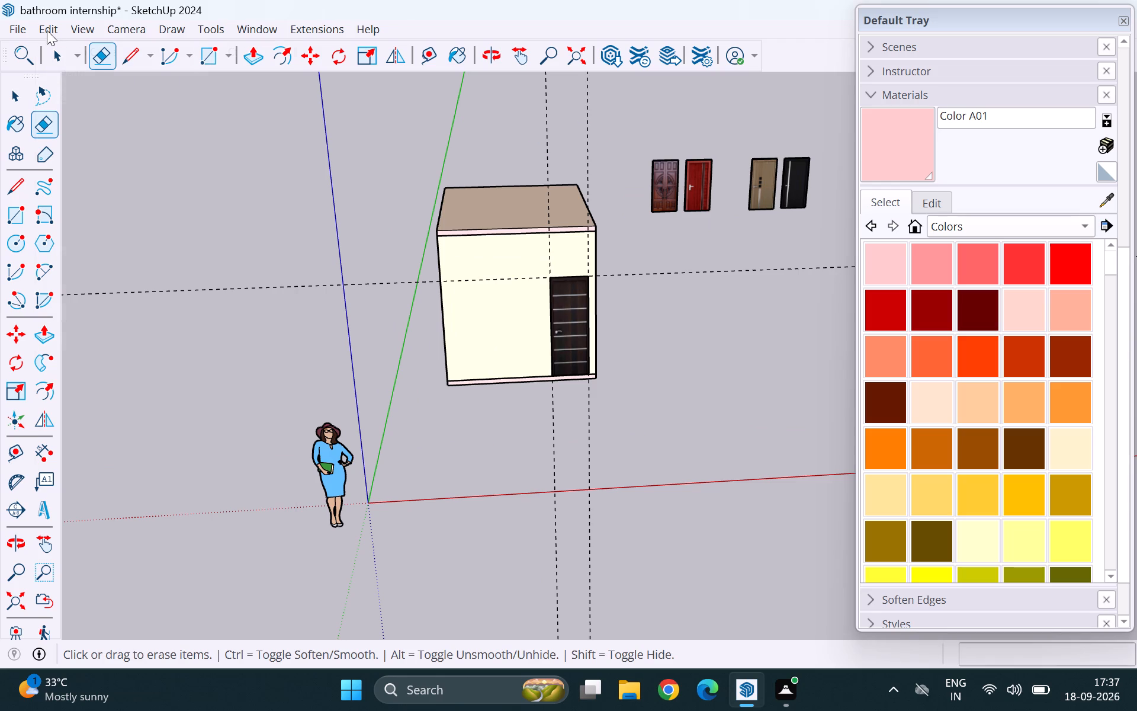
left_click(47, 30)
left_click(95, 203)
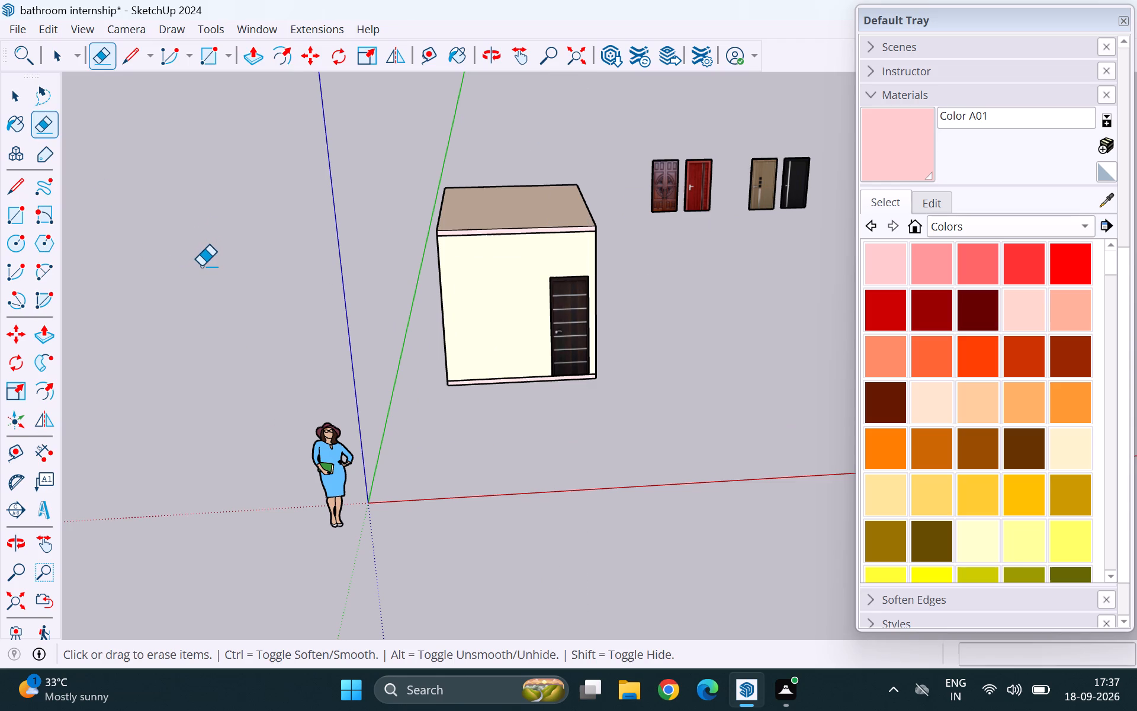
Save the bathroom model.
key("ctrl+s")
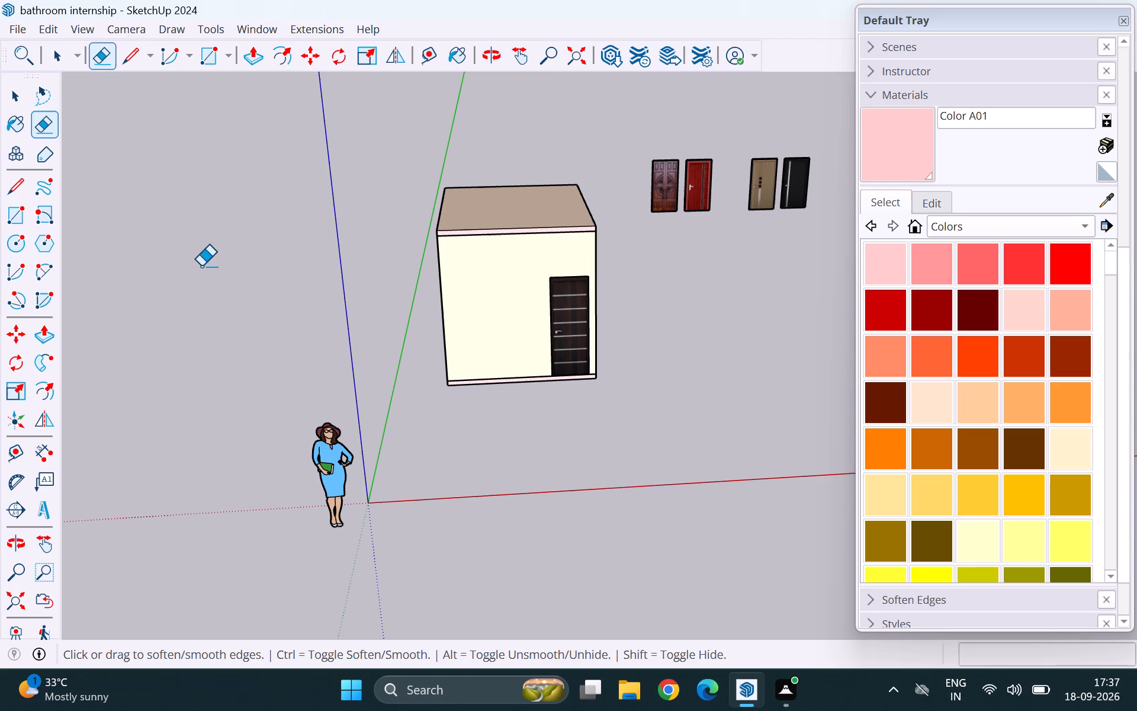
Inspect the front wall and its dark striped door up close.
key("space")
scroll(156, 276, "down", 9)
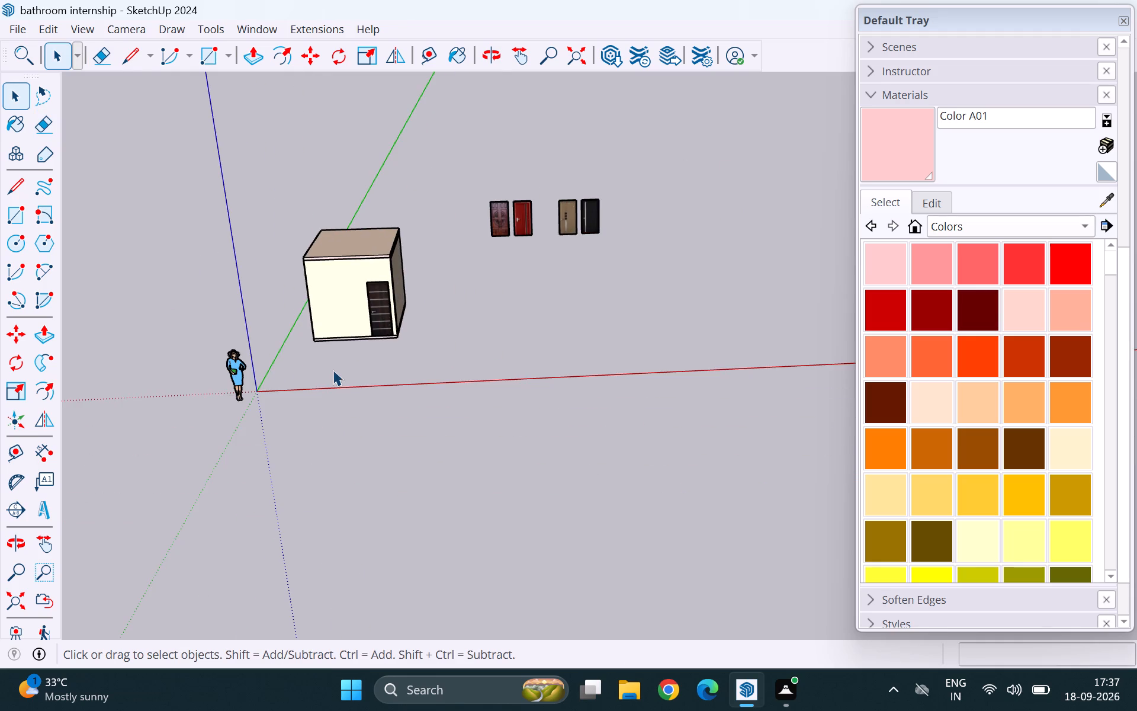
middle_click_drag(336, 362, 364, 291)
scroll(384, 273, "up", 11)
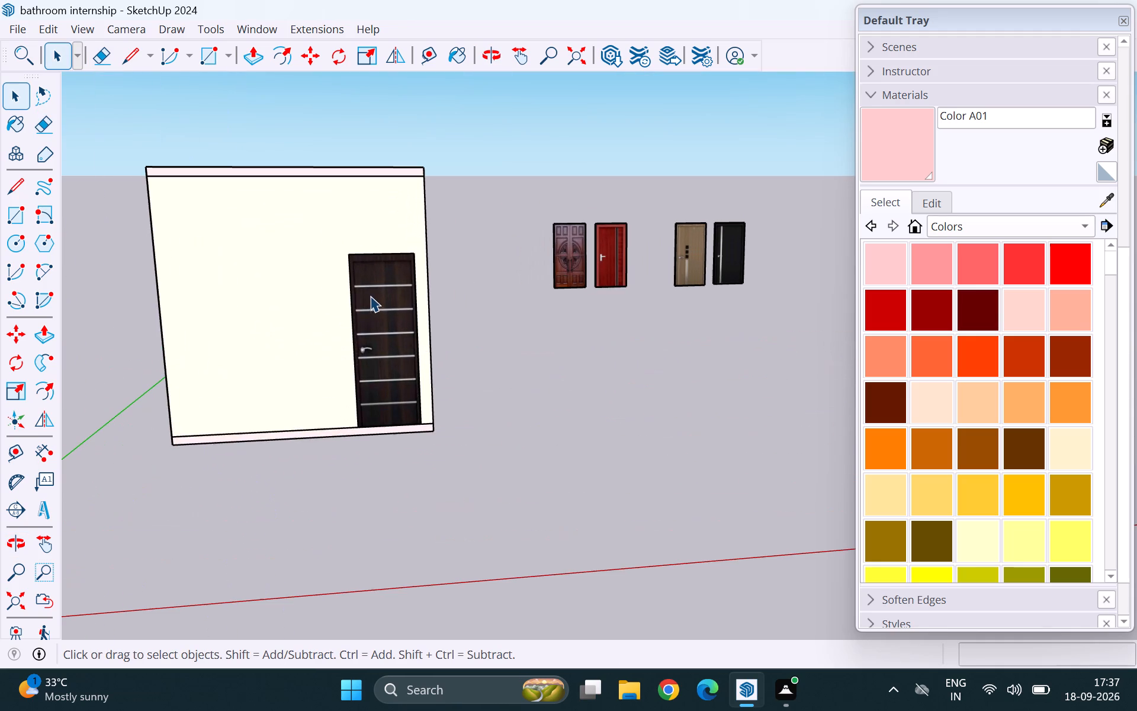
scroll(433, 323, "up", 6)
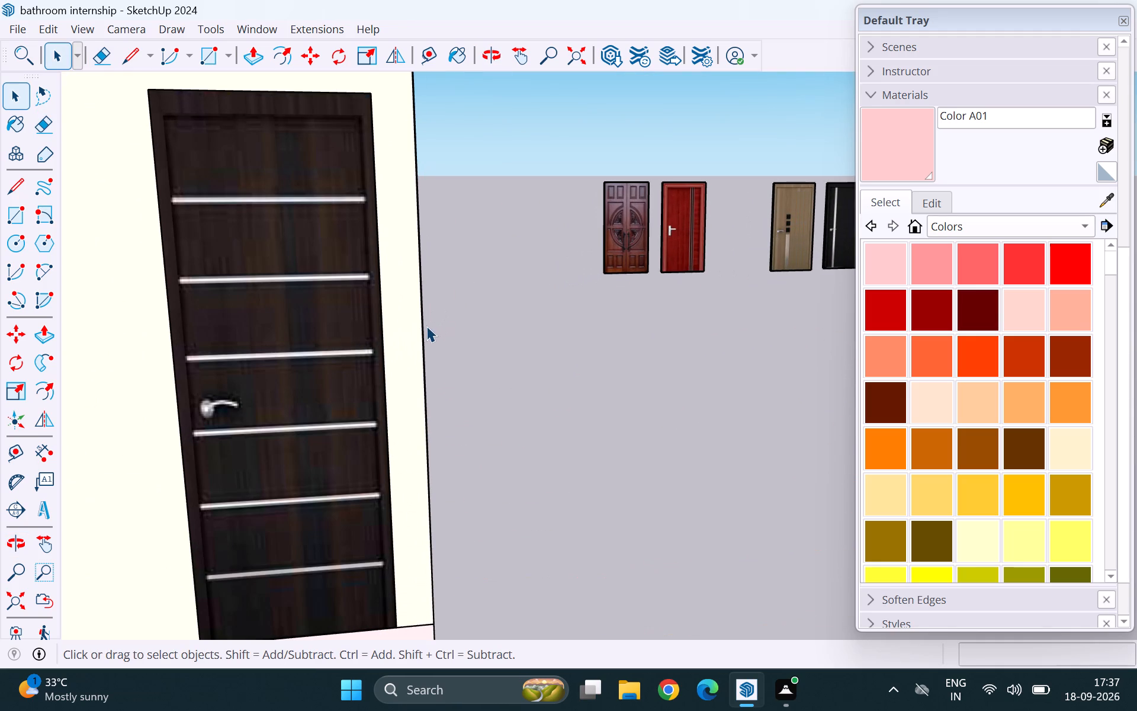
scroll(425, 320, "down", 4)
scroll(605, 322, "down", 3)
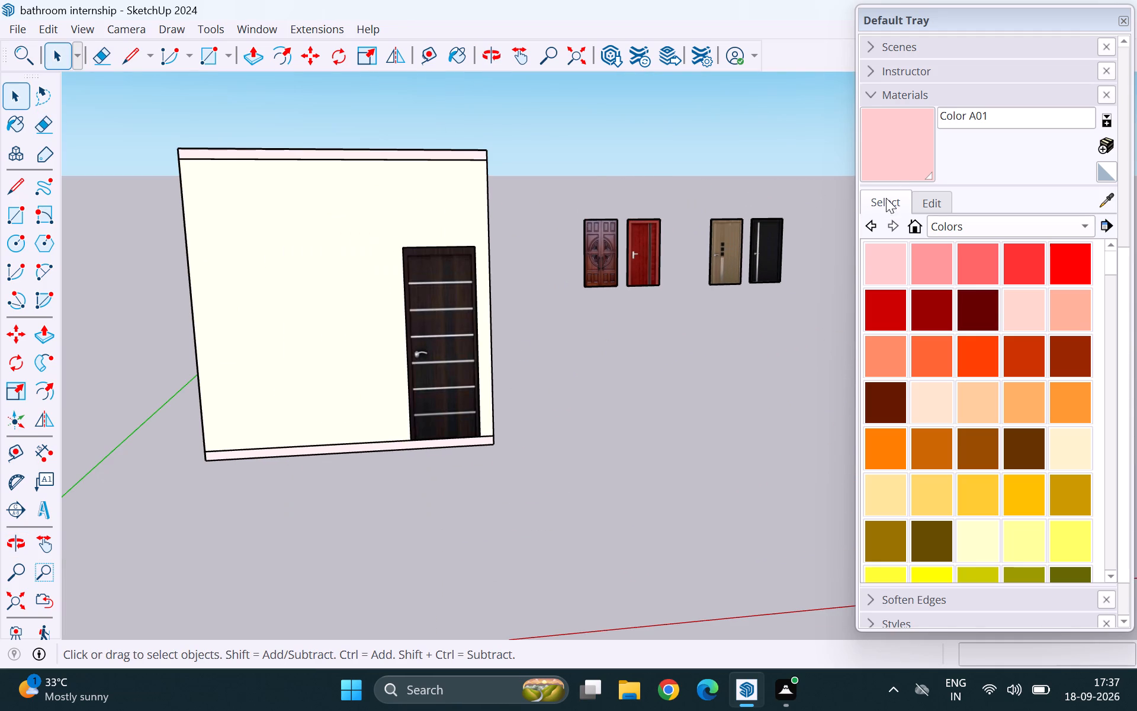
Assign the wall 1 tag to the dark striped door in the front wall.
left_click(898, 96)
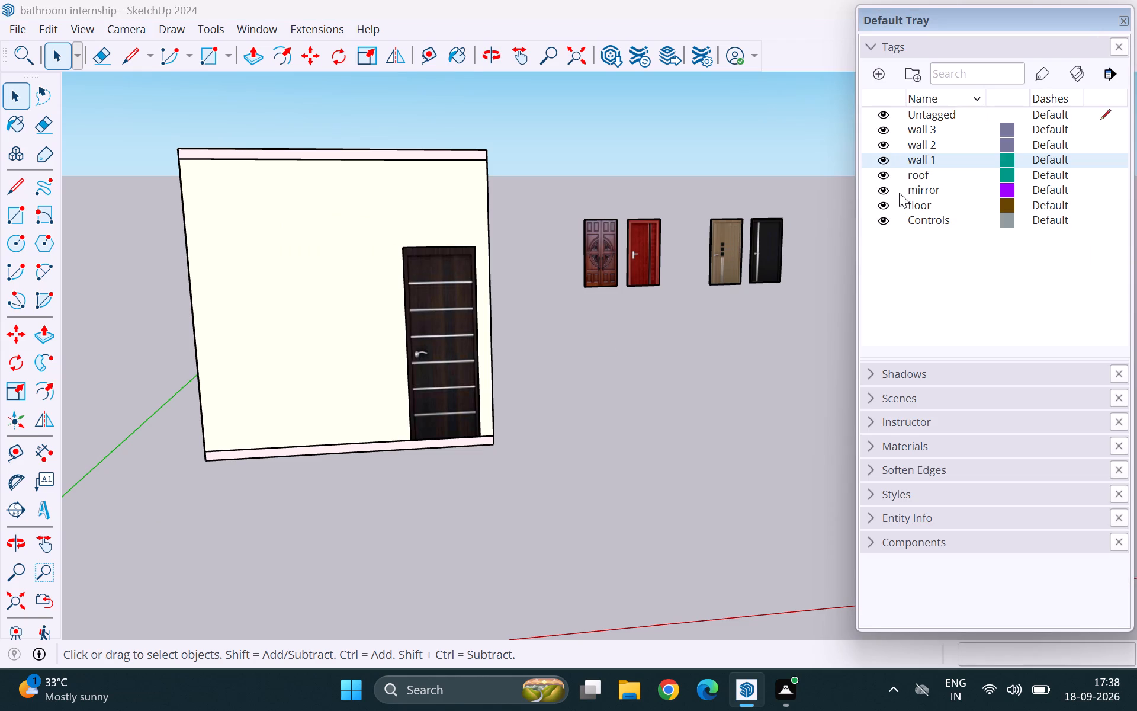
left_click(441, 290)
left_click(351, 240, "shift")
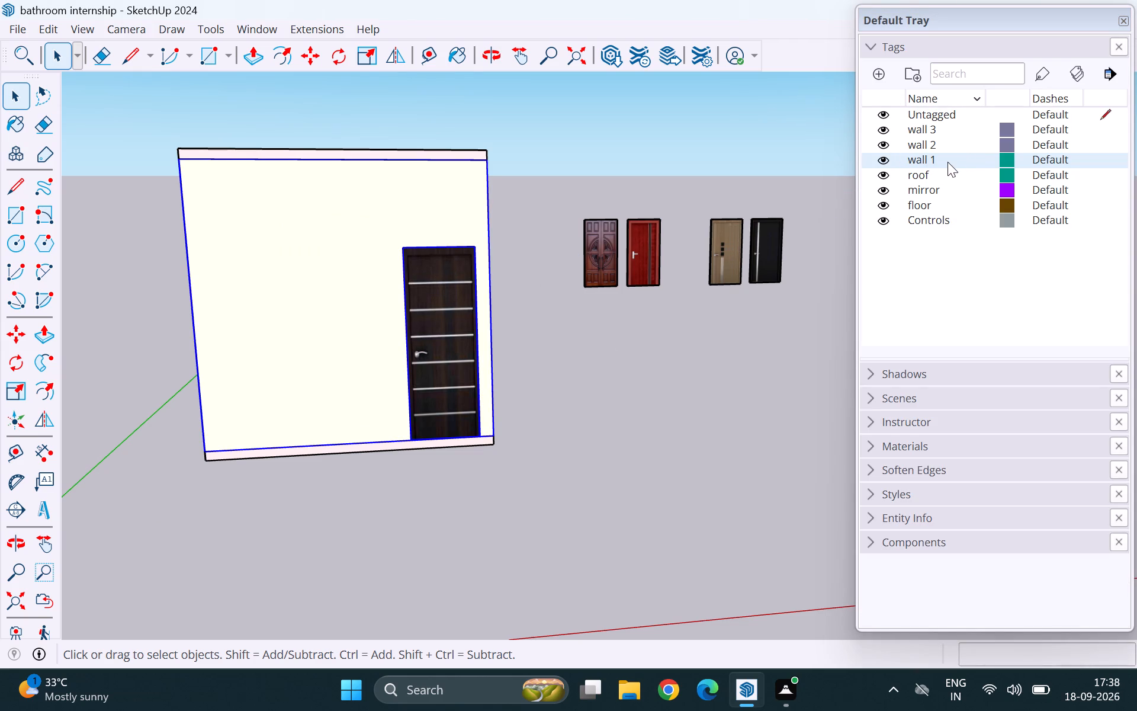
left_click(680, 399)
left_click(451, 355)
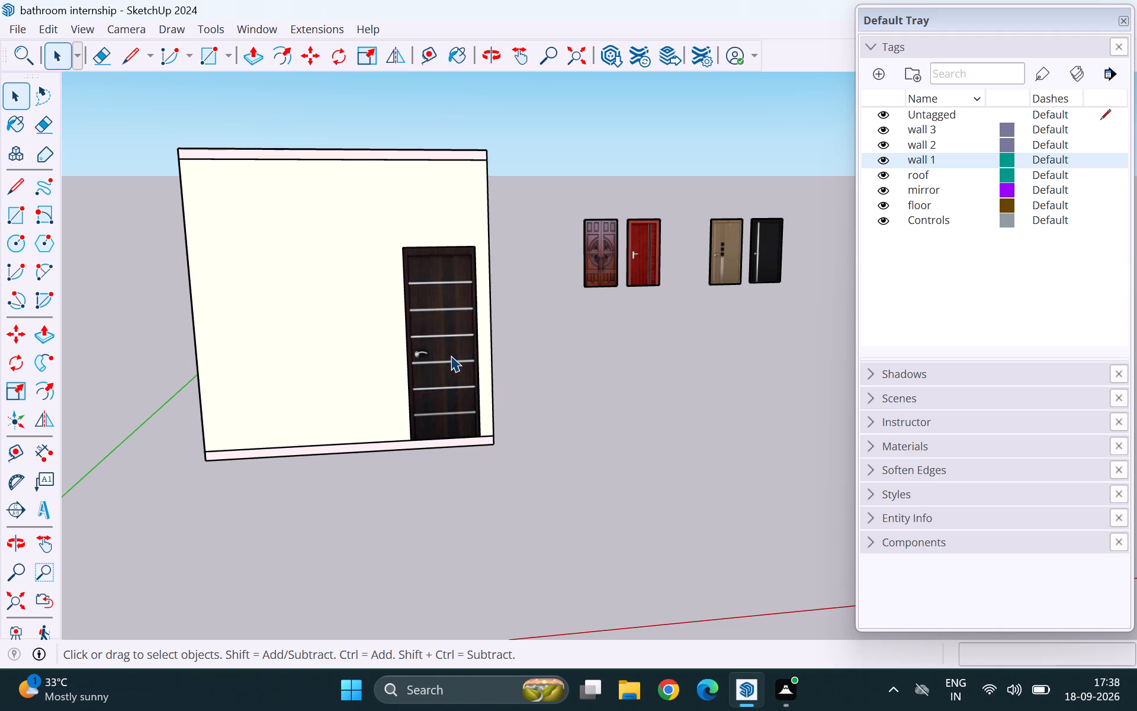
left_click(1044, 73)
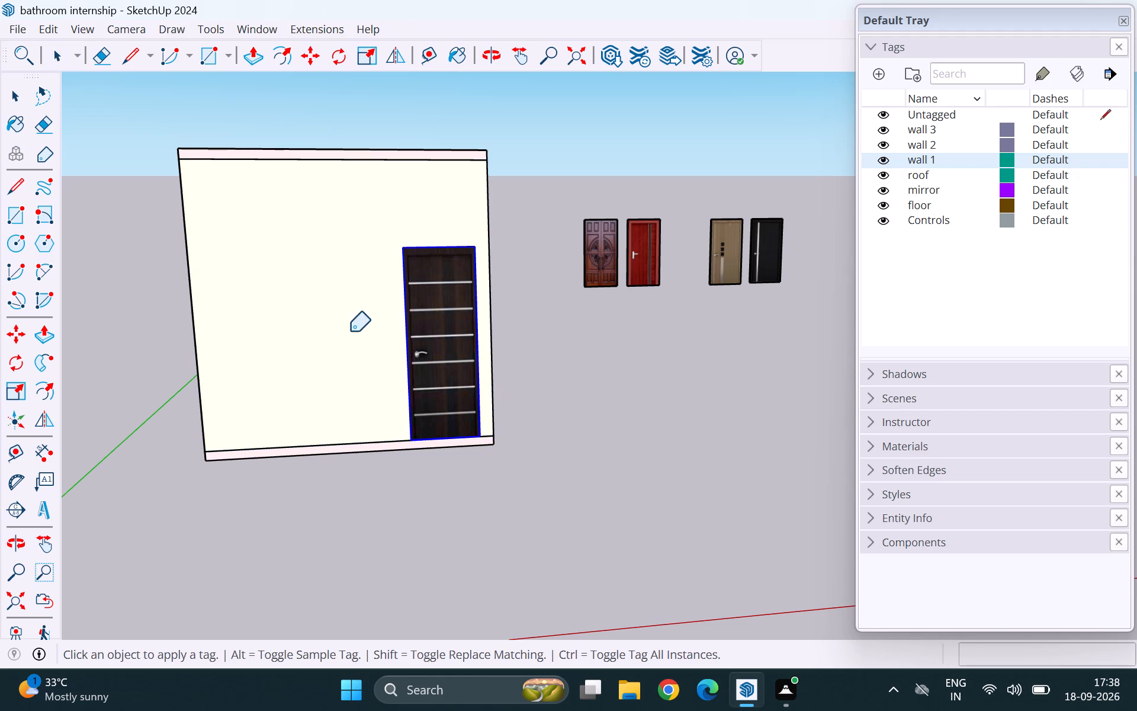
left_click(430, 287)
key("space")
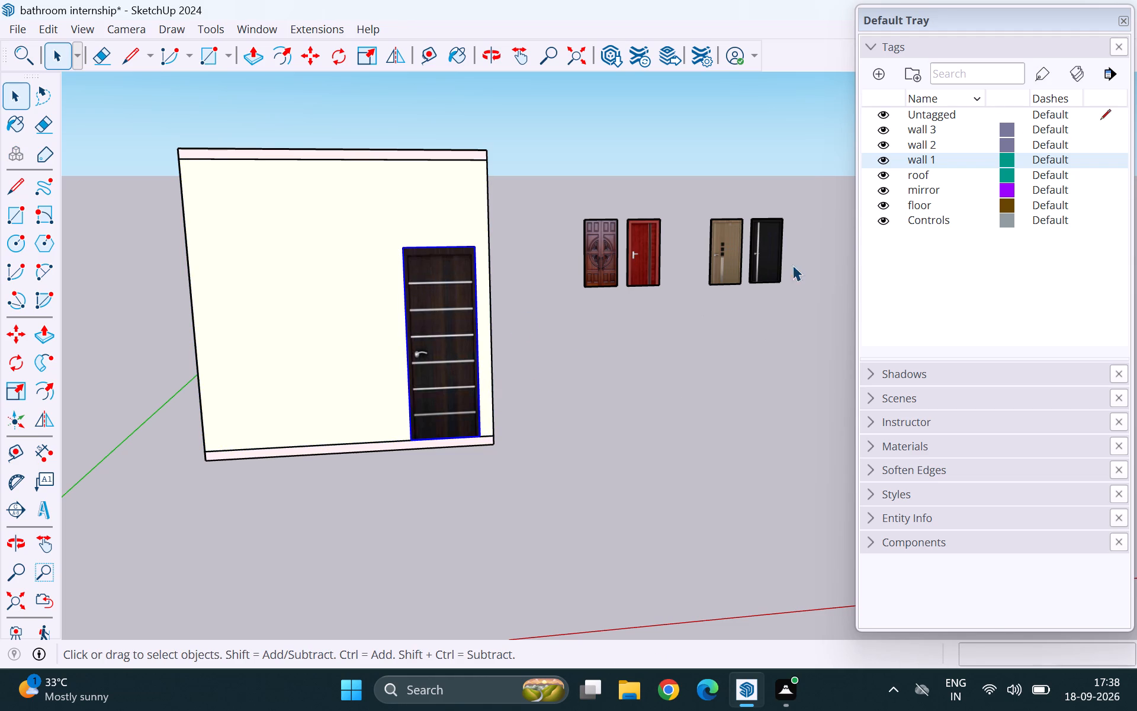
left_click(779, 342)
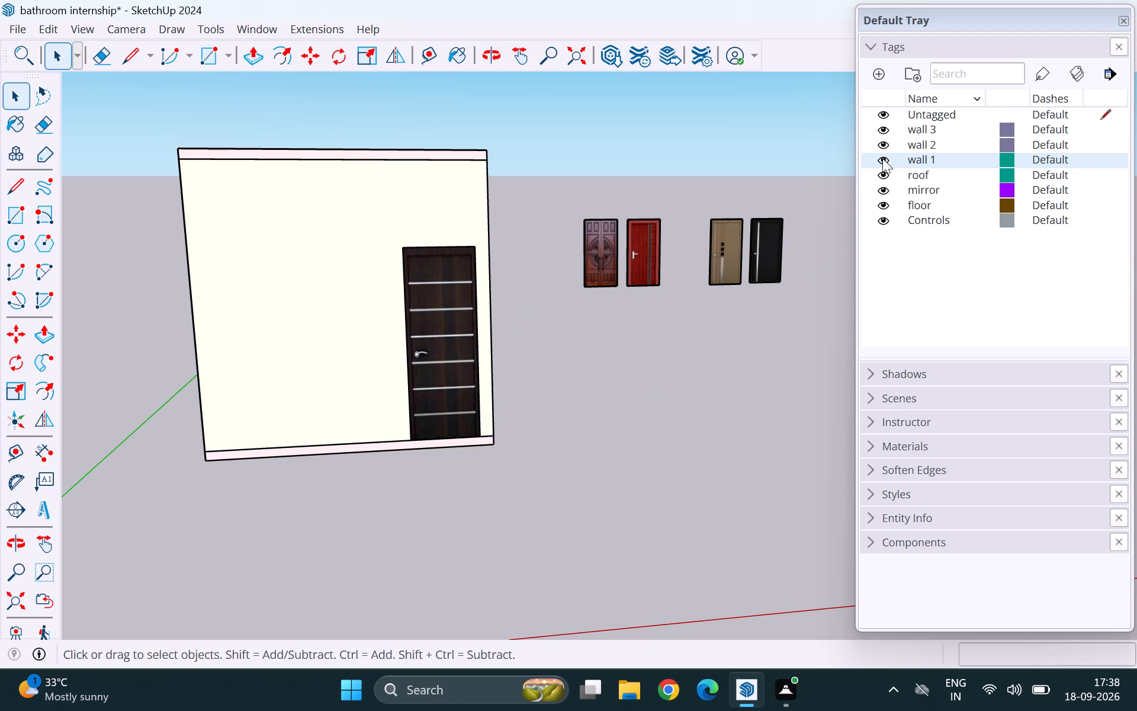
Switch the wall 1 tag's visibility off and back on to check which objects it controls.
left_click(882, 158)
left_click(882, 158)
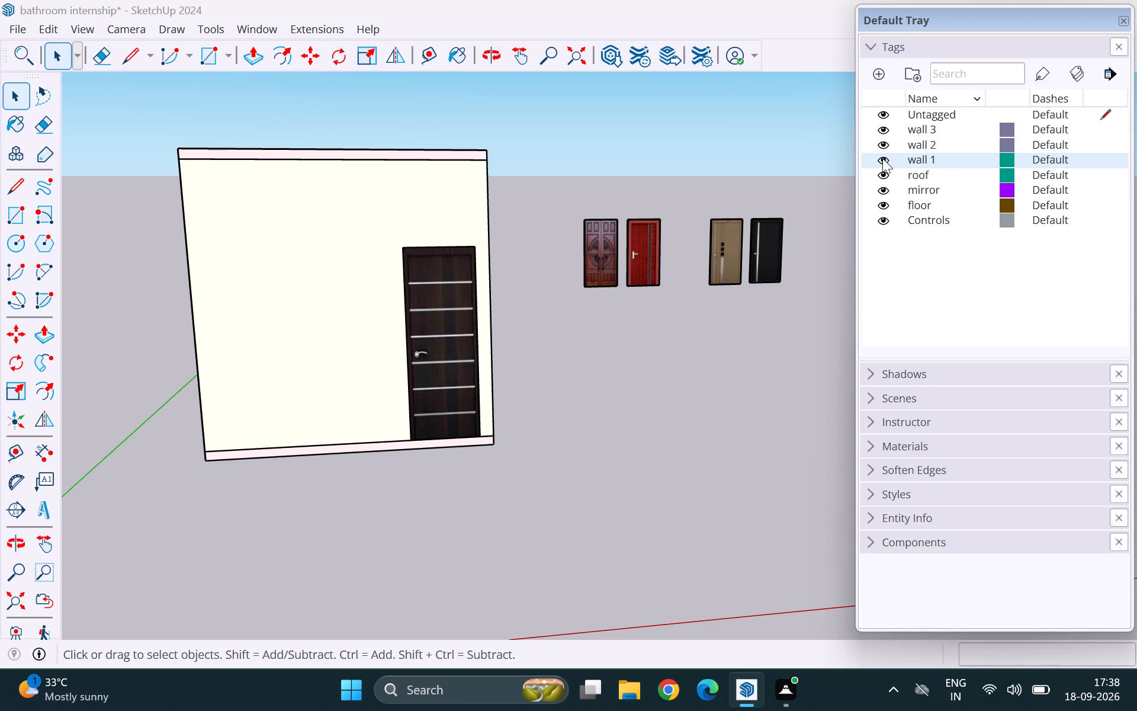
Apply the wall 1 tag to the front wall and the dark striped door set in it.
left_click(1044, 76)
left_click(422, 222)
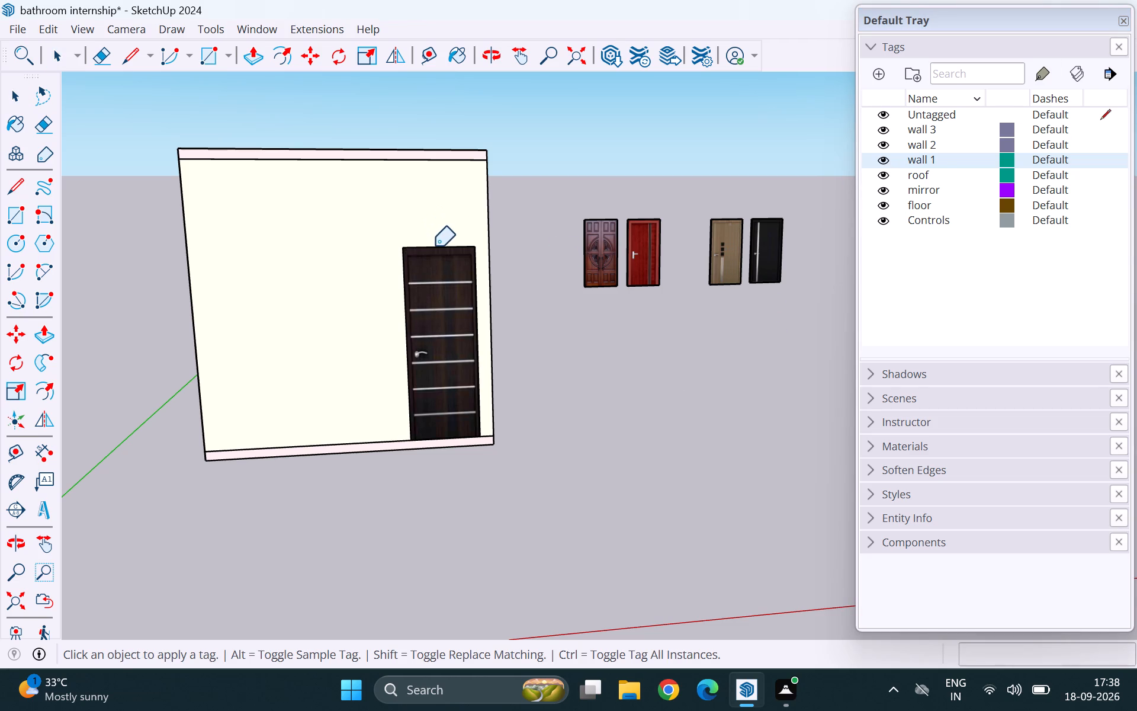
left_click(432, 264)
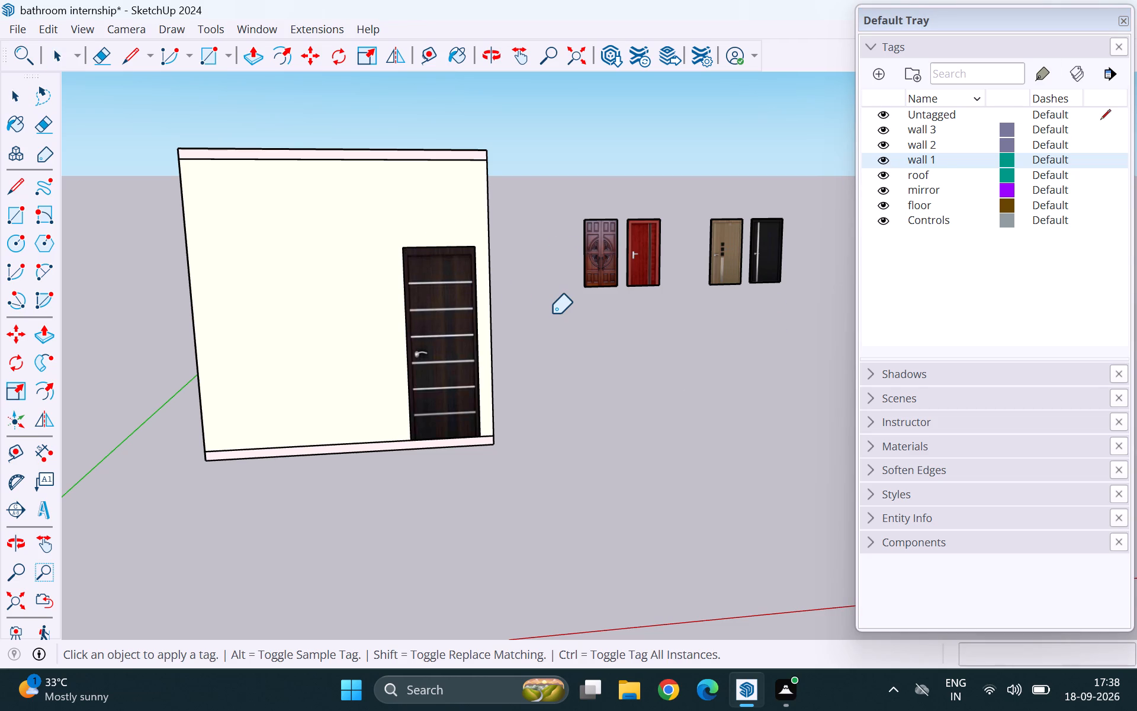
key("space")
Toggle the wall 1 tag's visibility off and back on and check the box's exterior from several sides.
left_click(880, 159)
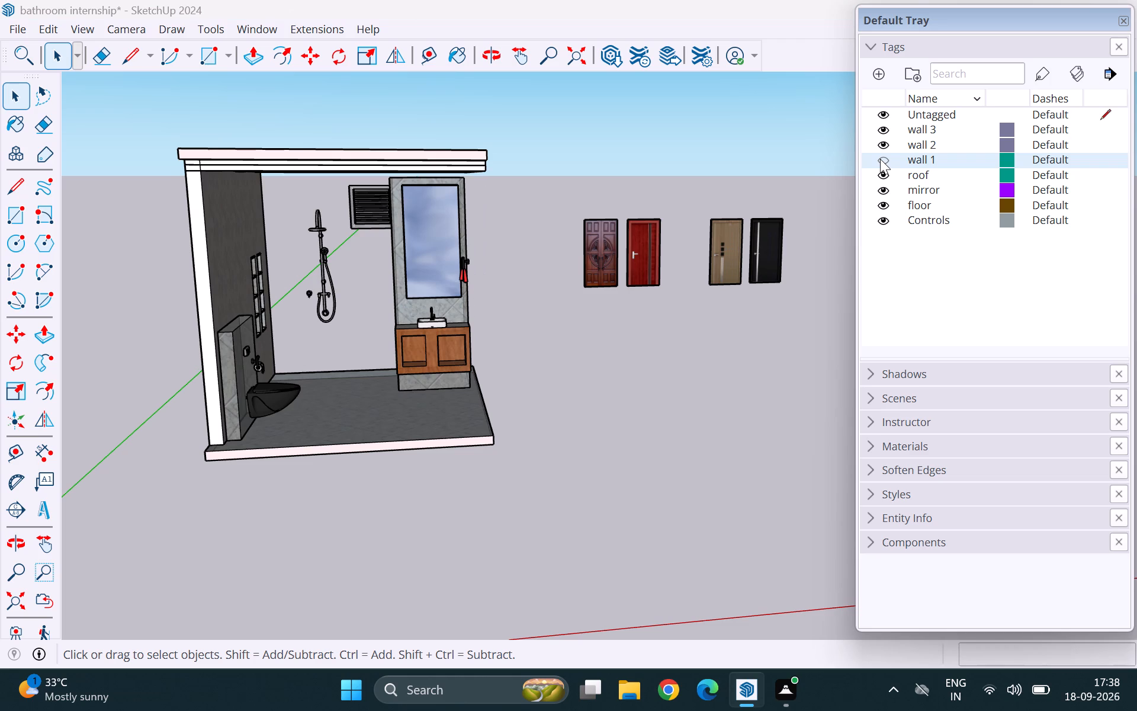
left_click(880, 159)
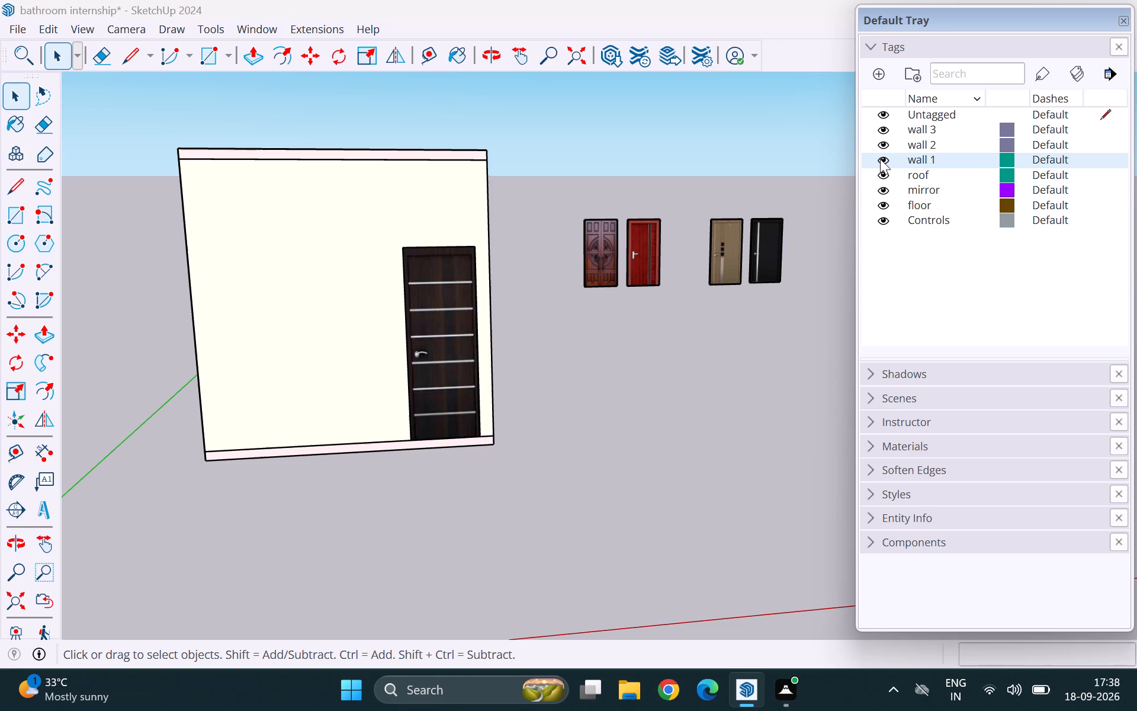
scroll(609, 351, "down", 4)
middle_click_drag(692, 318, 307, 357)
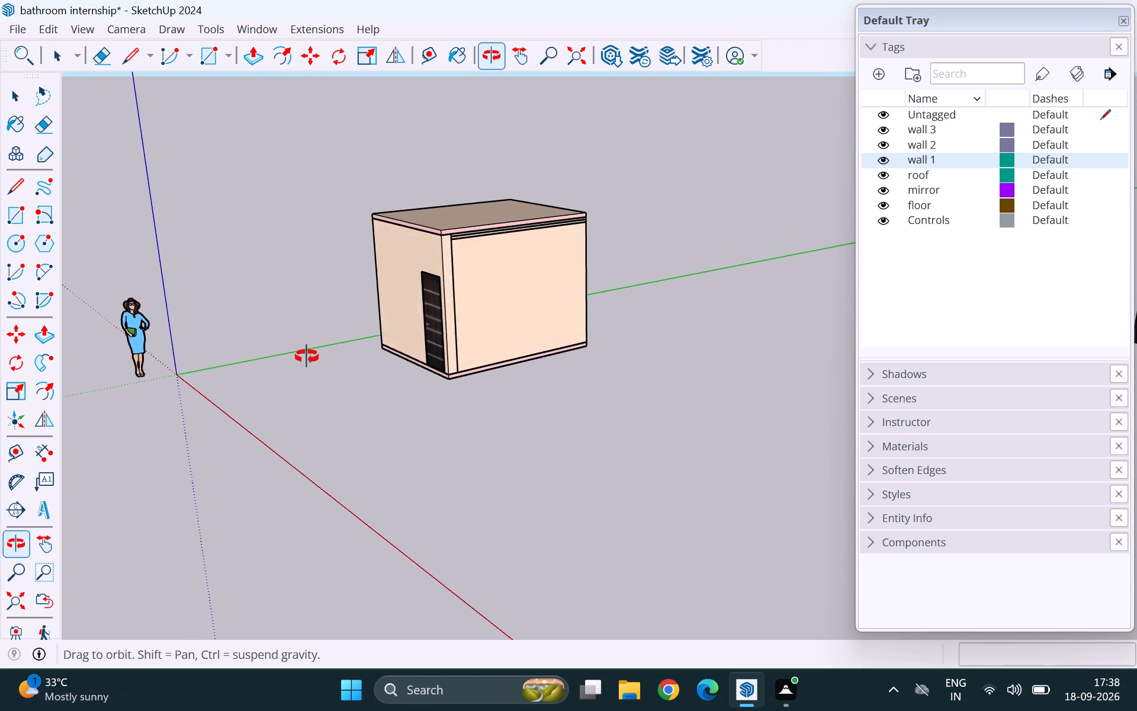
middle_click_drag(307, 357, 570, 345)
Hide the wall 1 tag and examine the fixtures on the bathroom's back wall.
left_click(881, 158)
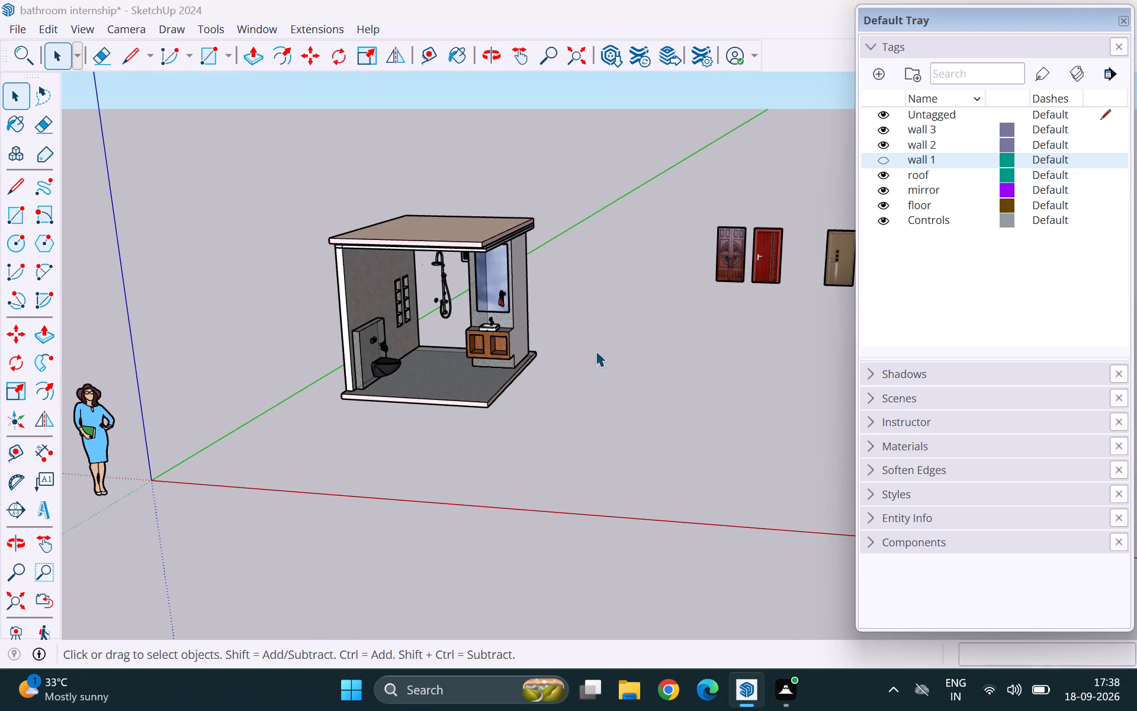
scroll(489, 397, "down", 1)
middle_click_drag(462, 405, 590, 385)
scroll(474, 308, "up", 4)
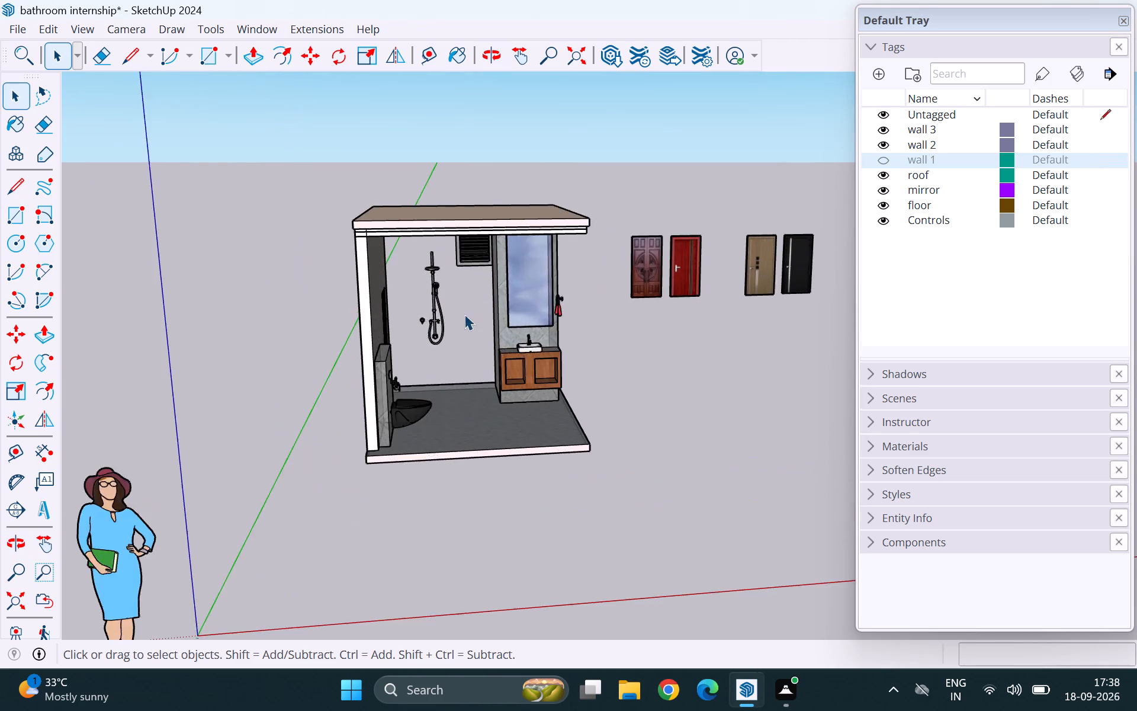
scroll(457, 319, "up", 5)
scroll(400, 361, "down", 3)
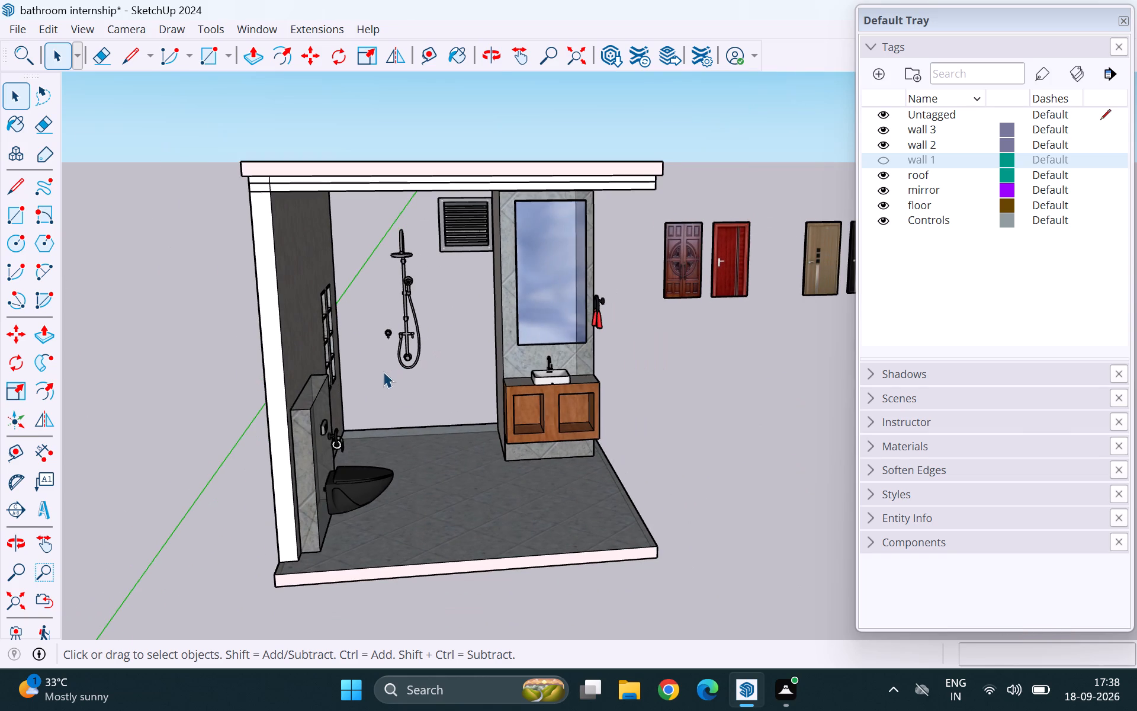
middle_click_drag(383, 371, 467, 336)
scroll(461, 321, "up", 4)
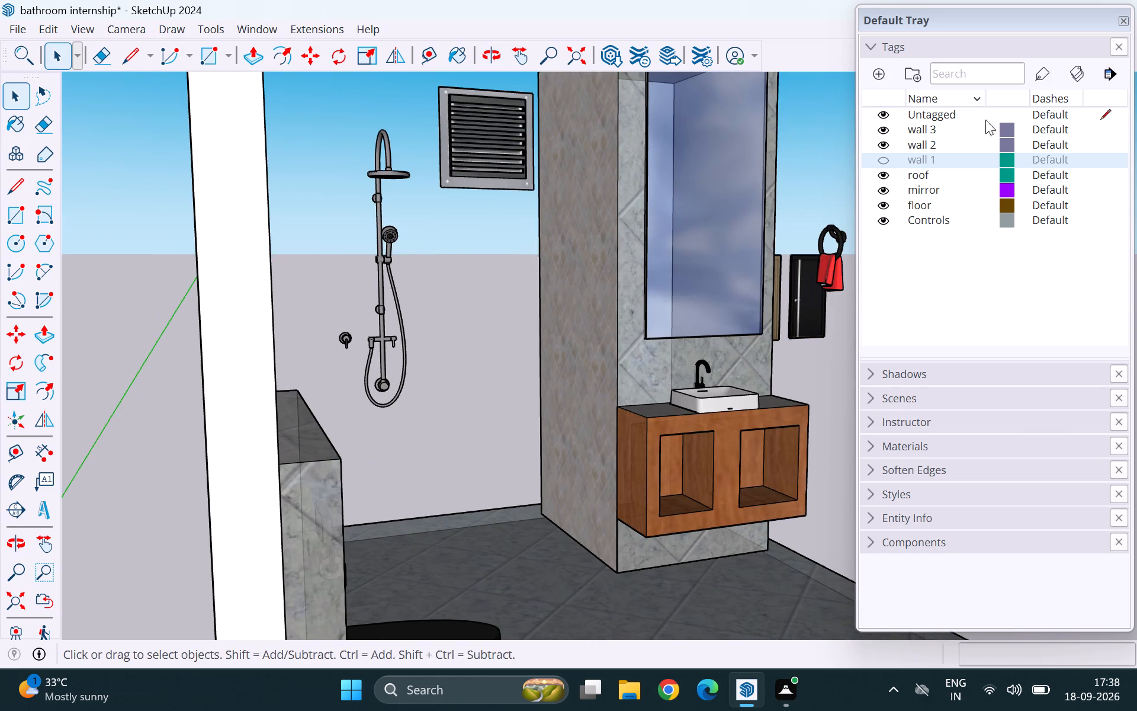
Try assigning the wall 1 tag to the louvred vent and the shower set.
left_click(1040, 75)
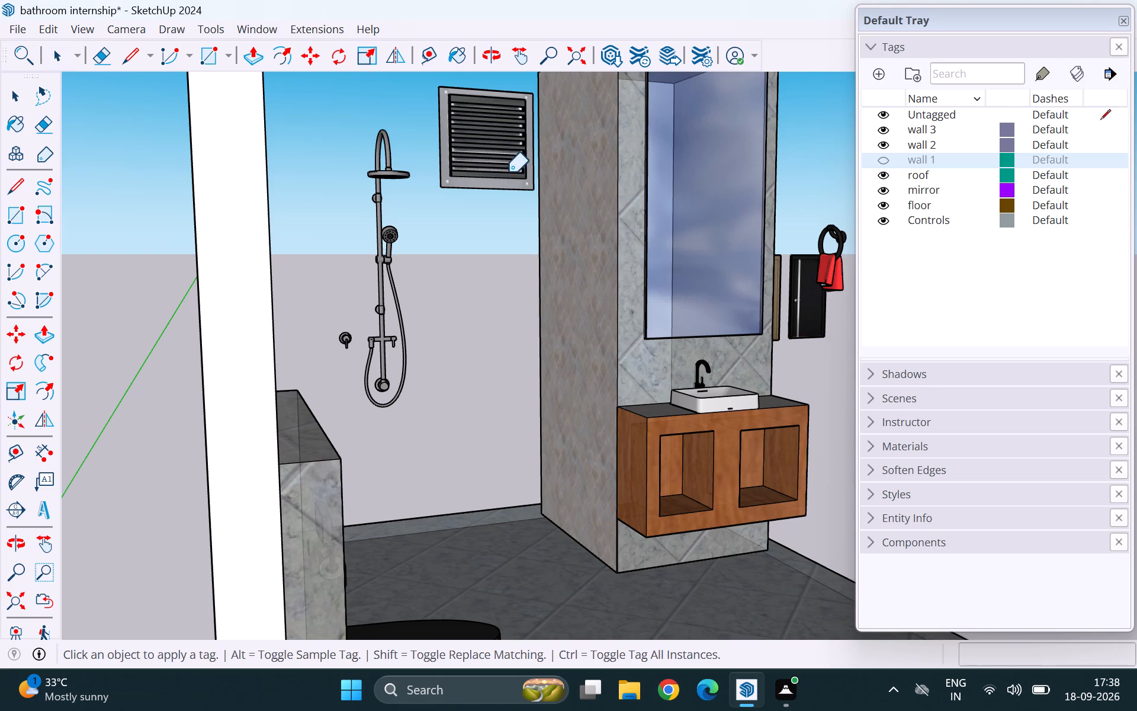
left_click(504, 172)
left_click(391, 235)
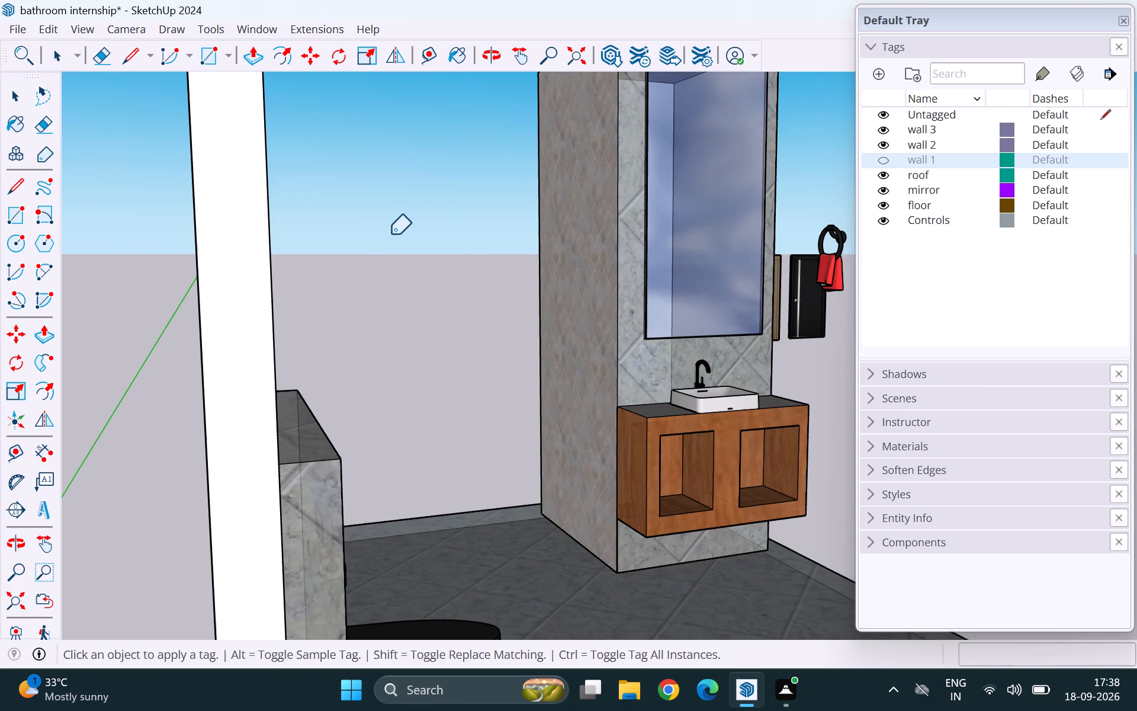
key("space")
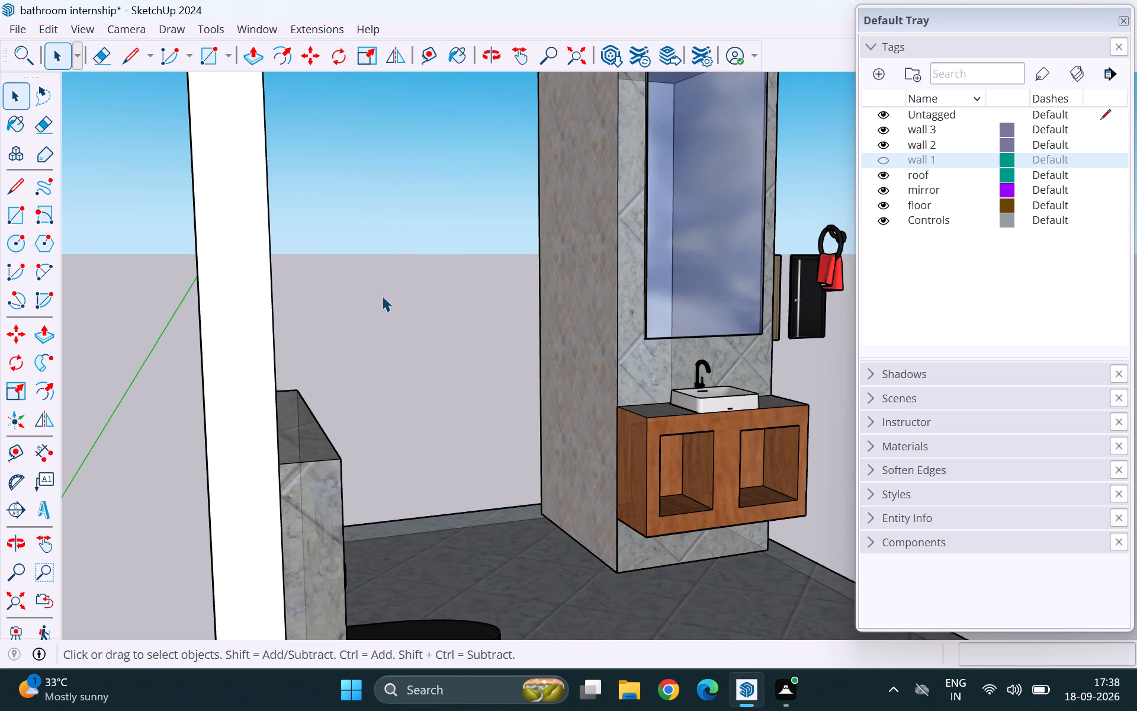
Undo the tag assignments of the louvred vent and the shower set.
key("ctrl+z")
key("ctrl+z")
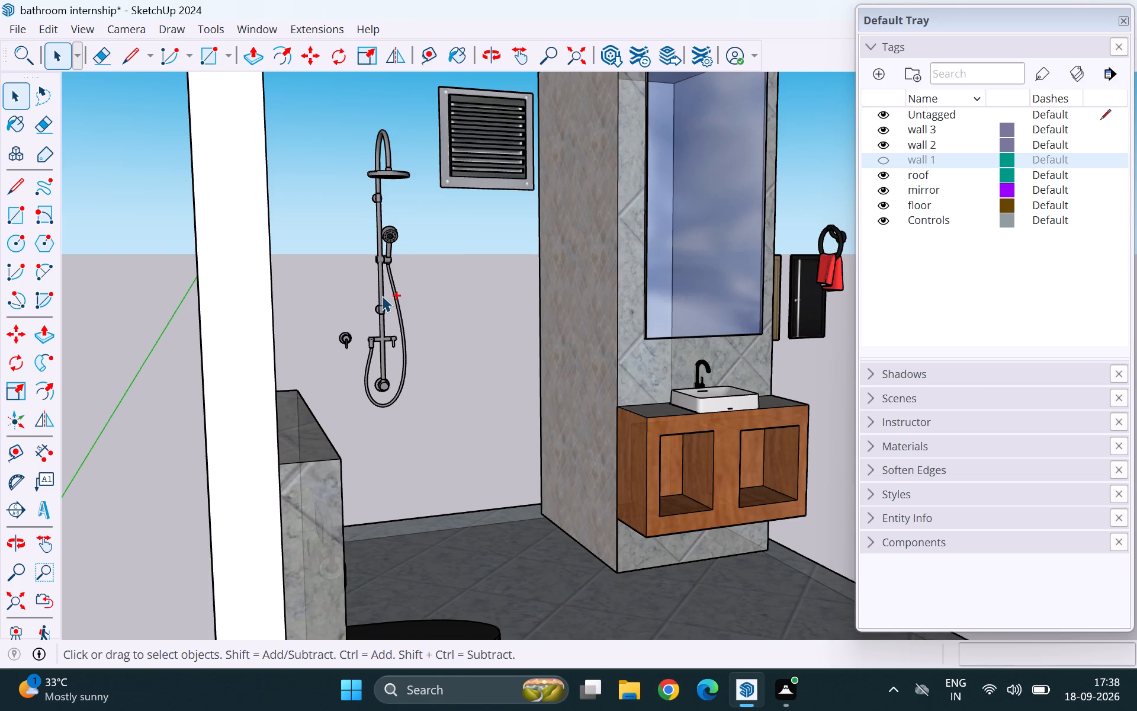
Toggle the wall 1 tag's visibility, leaving it shown, and inspect the interior and the outer walls from all around.
scroll(402, 382, "down", 3)
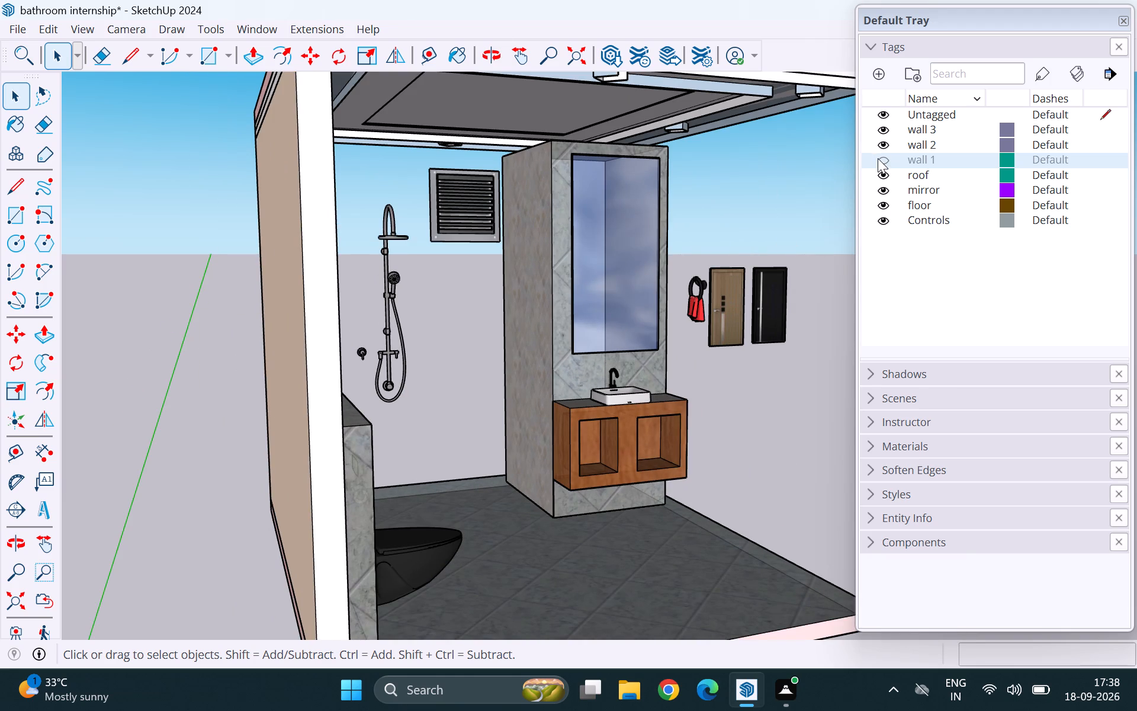
left_click(884, 162)
left_click(884, 162)
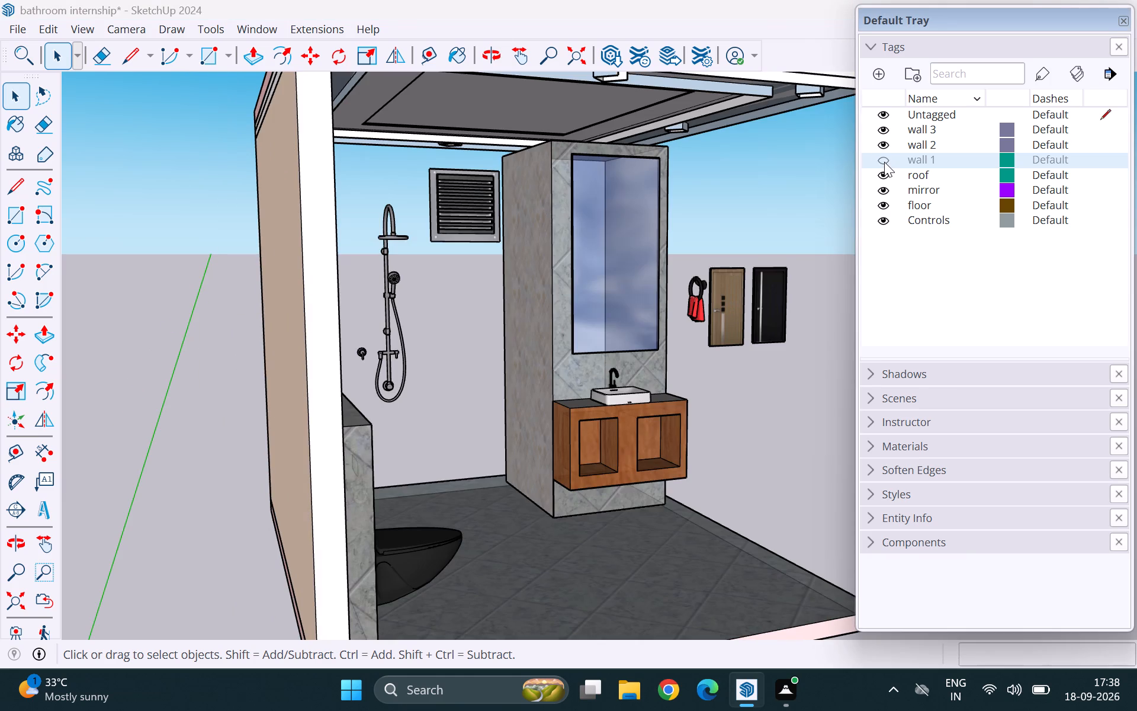
scroll(545, 344, "down", 5)
middle_click_drag(730, 316, 672, 332)
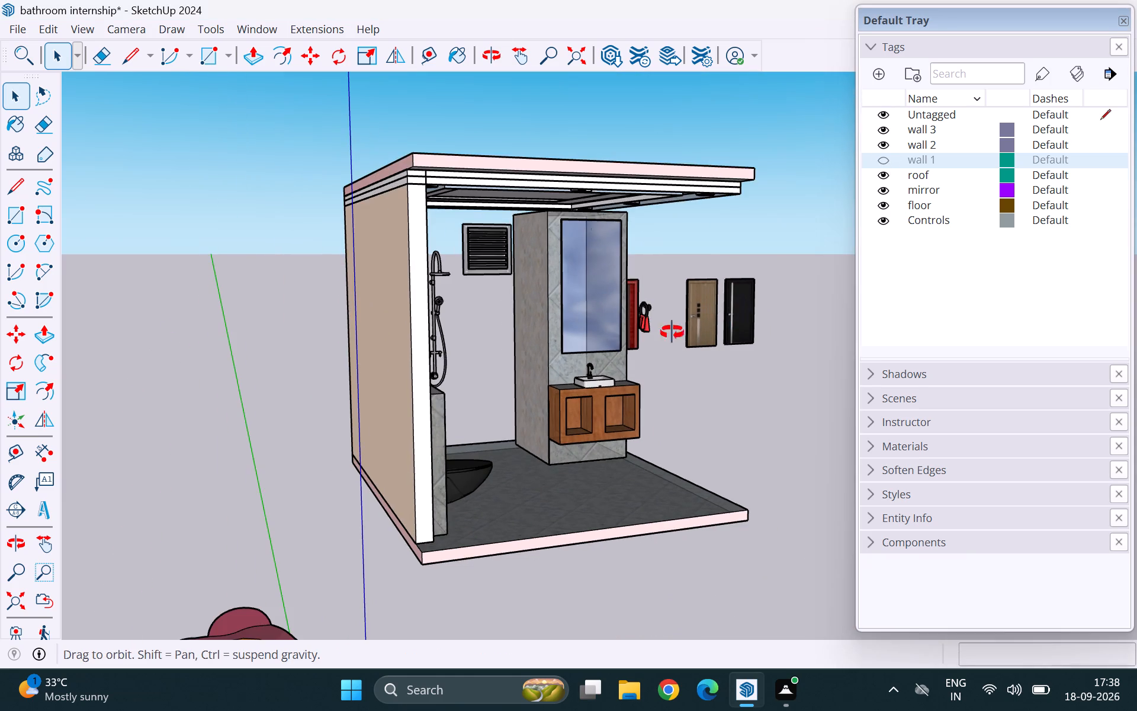
middle_click_drag(672, 332, 331, 410)
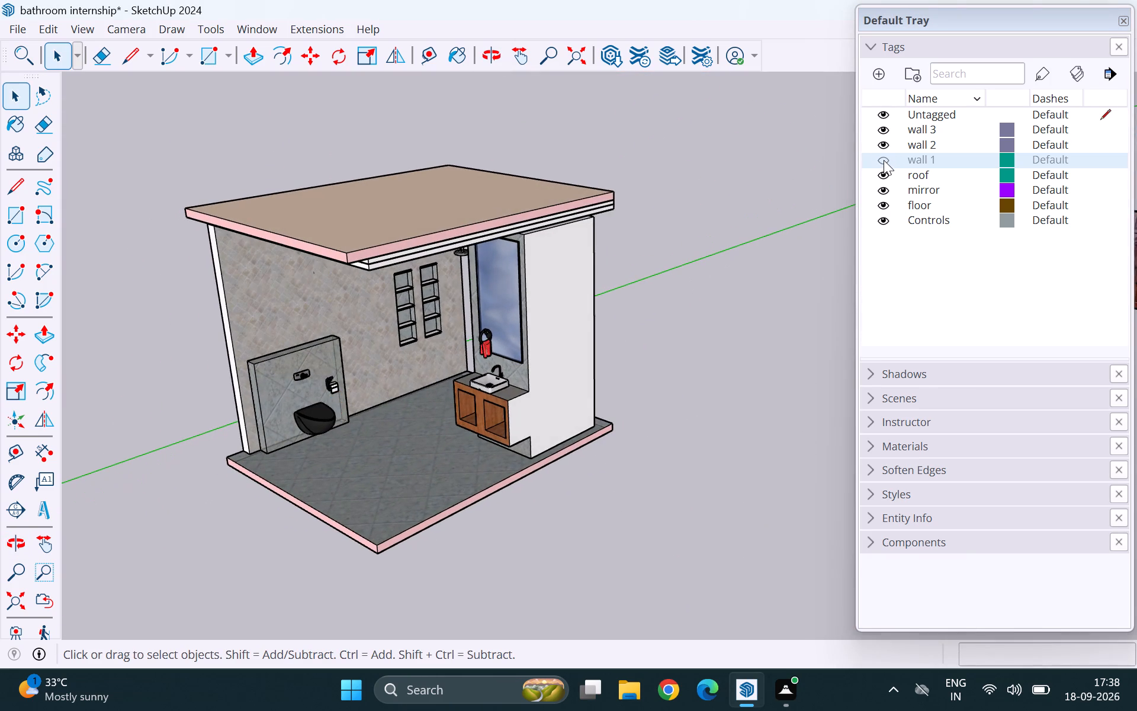
left_click(884, 160)
middle_click_drag(731, 268, 172, 281)
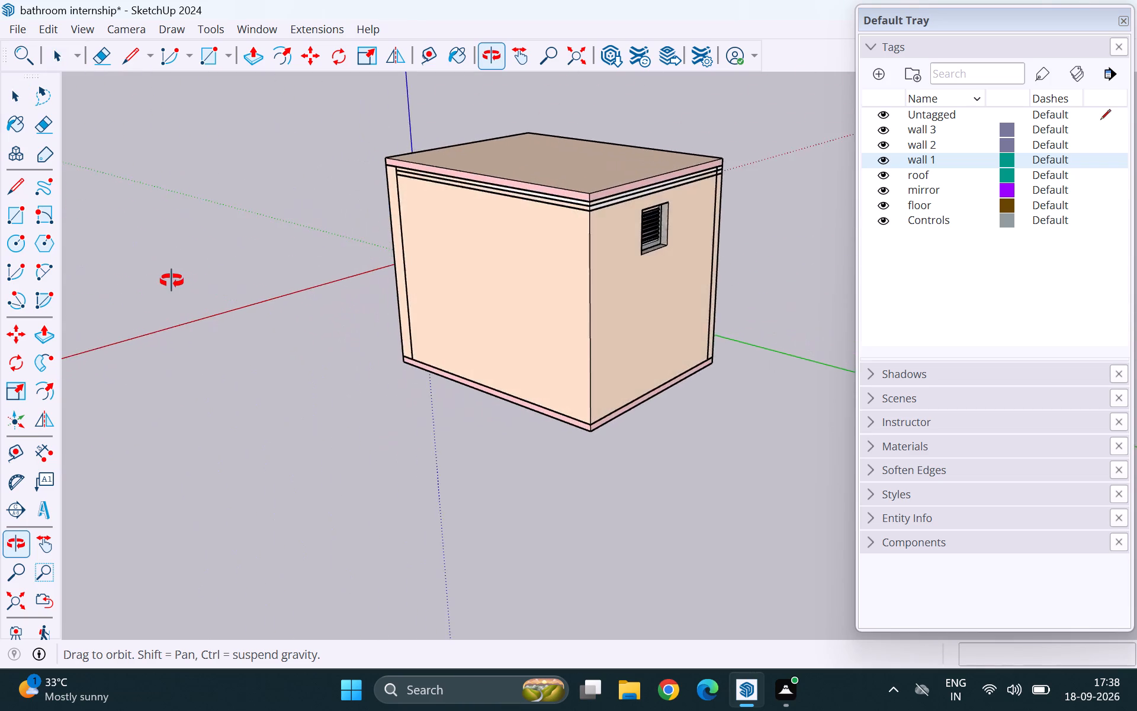
middle_click_drag(172, 281, 834, 277)
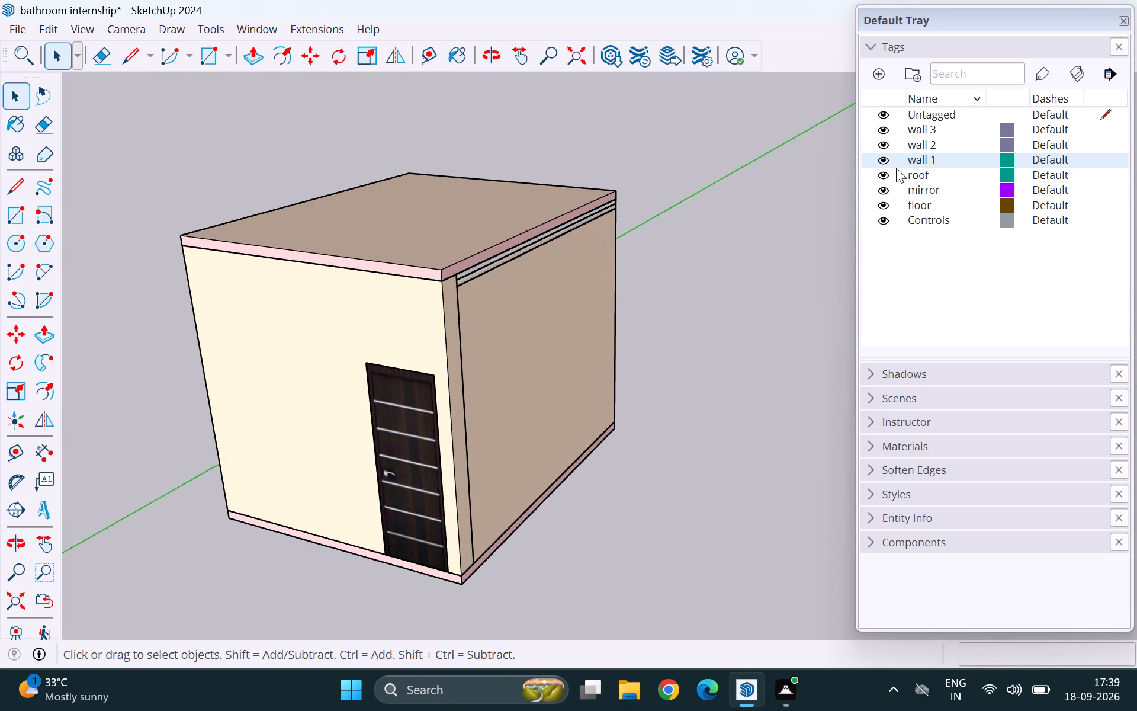
Toggle the wall 2 tag off and on, and hide the wall 1 tag to compare what each controls.
left_click(880, 142)
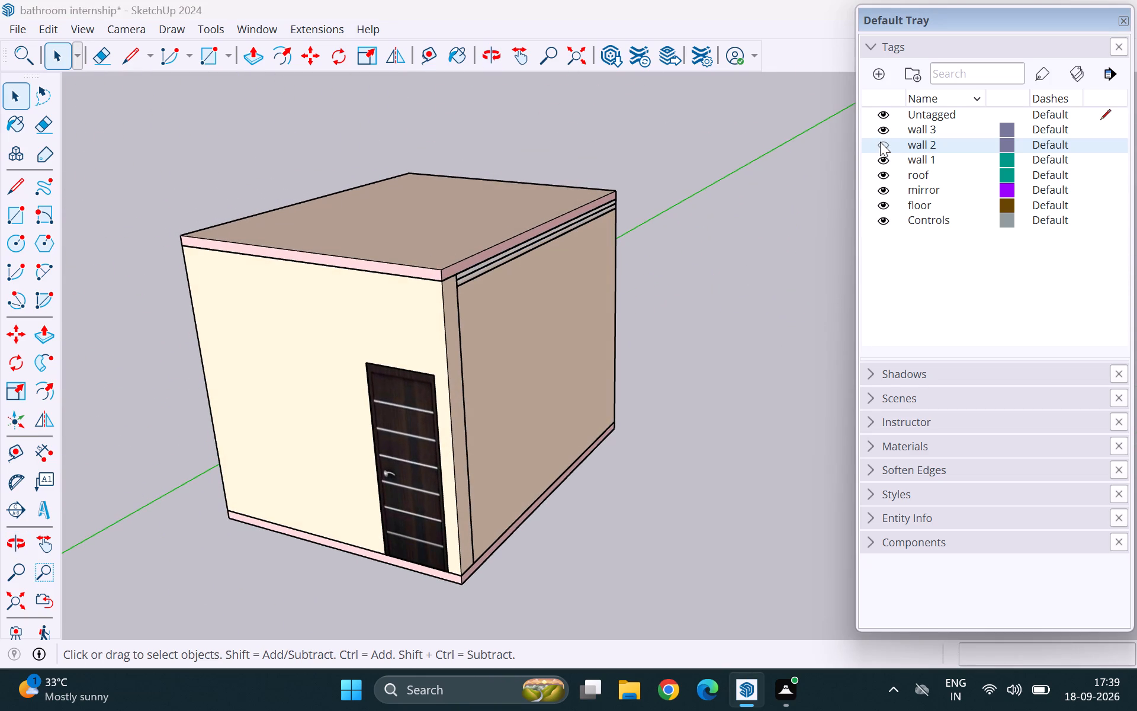
left_click(880, 142)
left_click(879, 158)
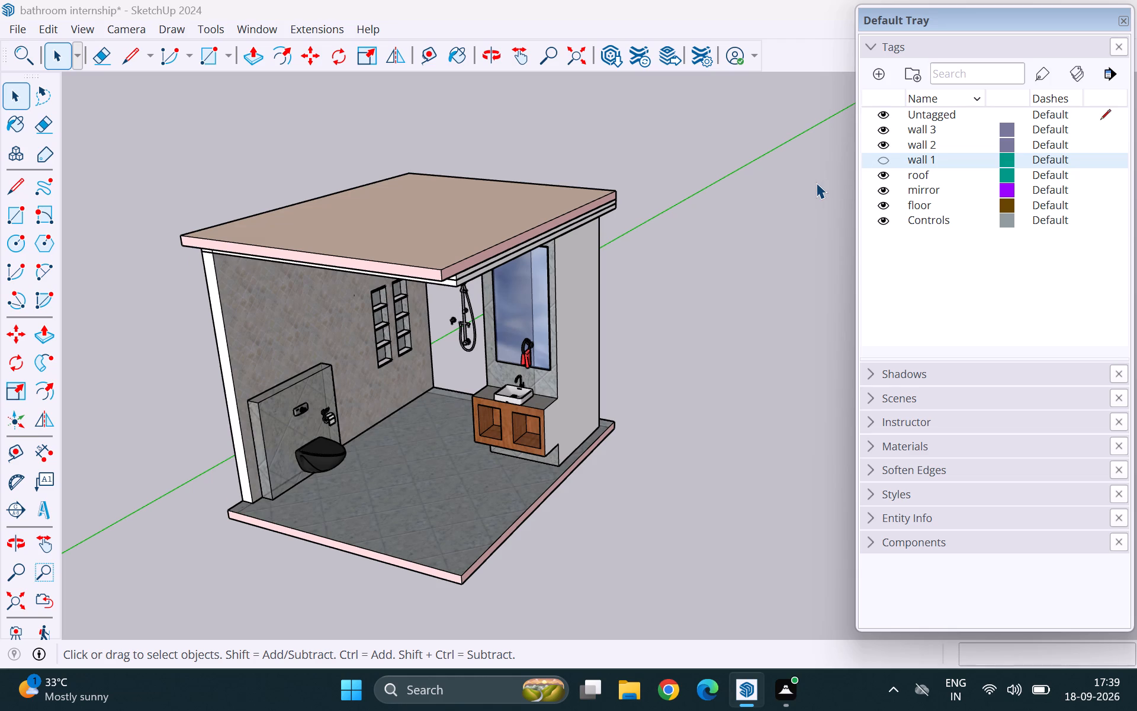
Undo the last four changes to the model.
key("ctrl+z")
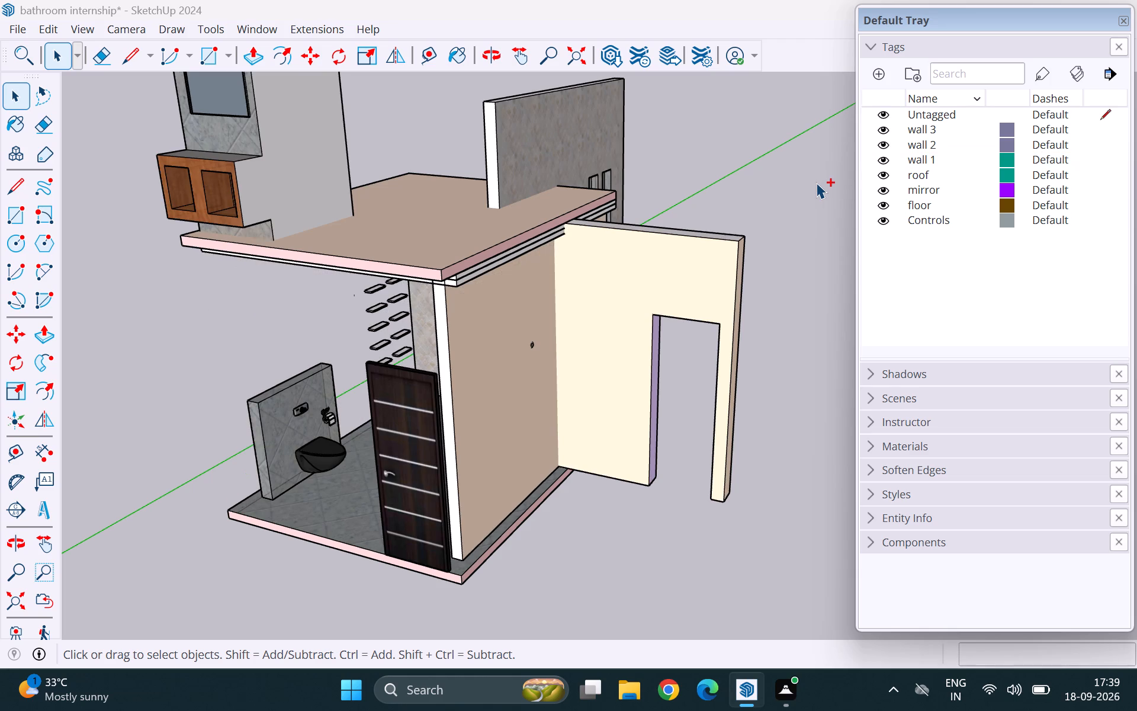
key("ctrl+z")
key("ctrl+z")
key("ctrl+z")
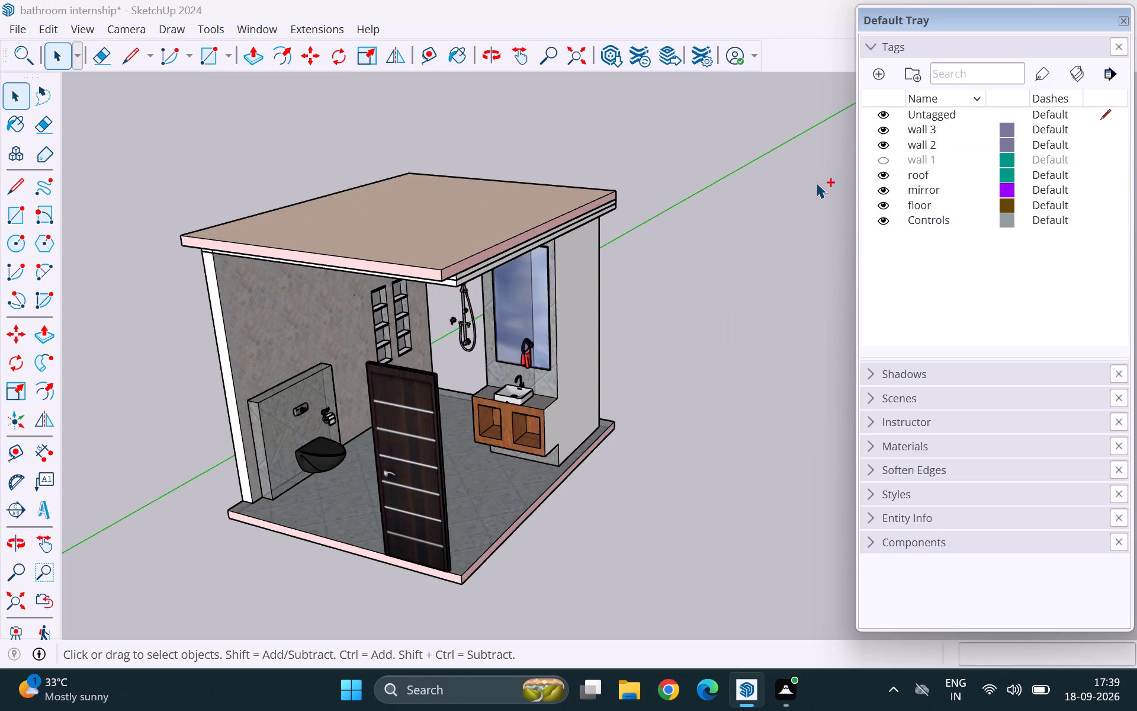
Show, hide and show the wall 1 tag again while checking that it controls the front wall and door.
left_click(881, 161)
scroll(688, 230, "down", 4)
middle_click_drag(587, 328, 696, 315)
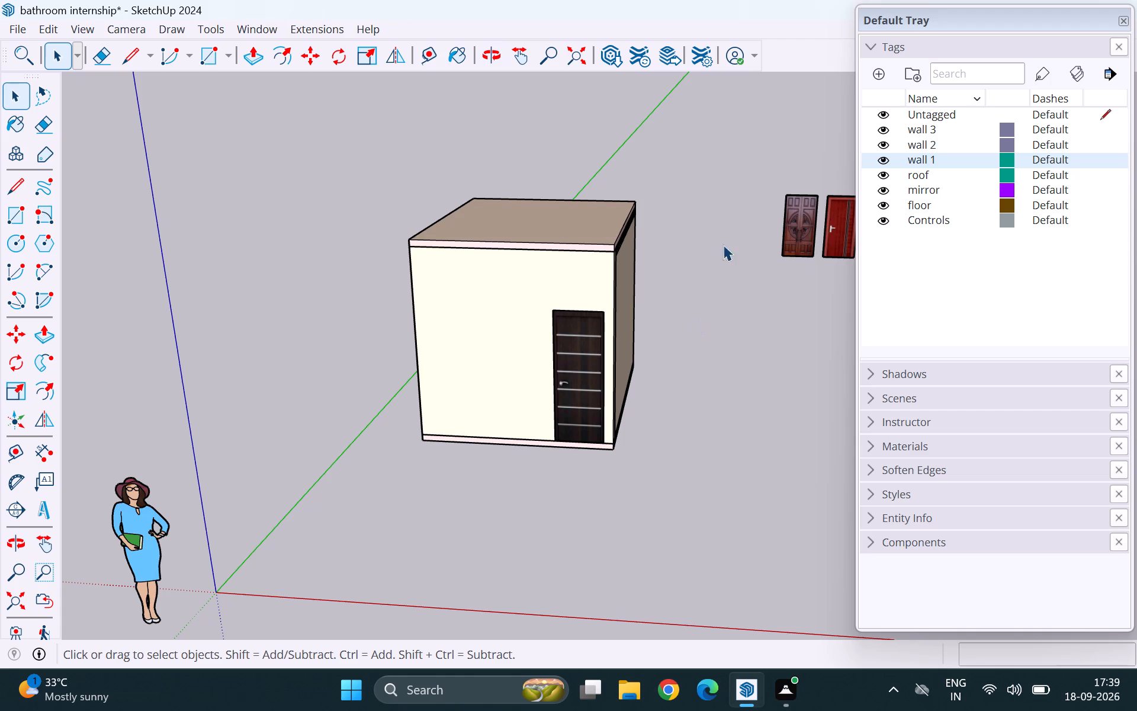
scroll(654, 252, "down", 1)
left_click(884, 162)
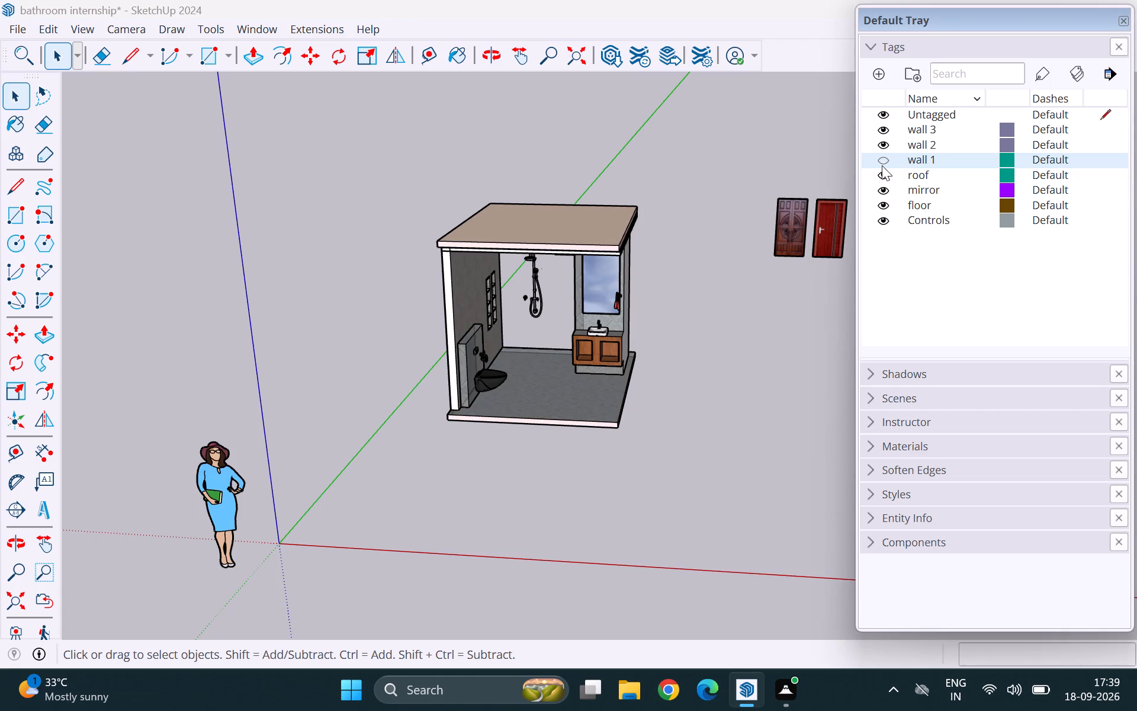
middle_click_drag(698, 293, 717, 207)
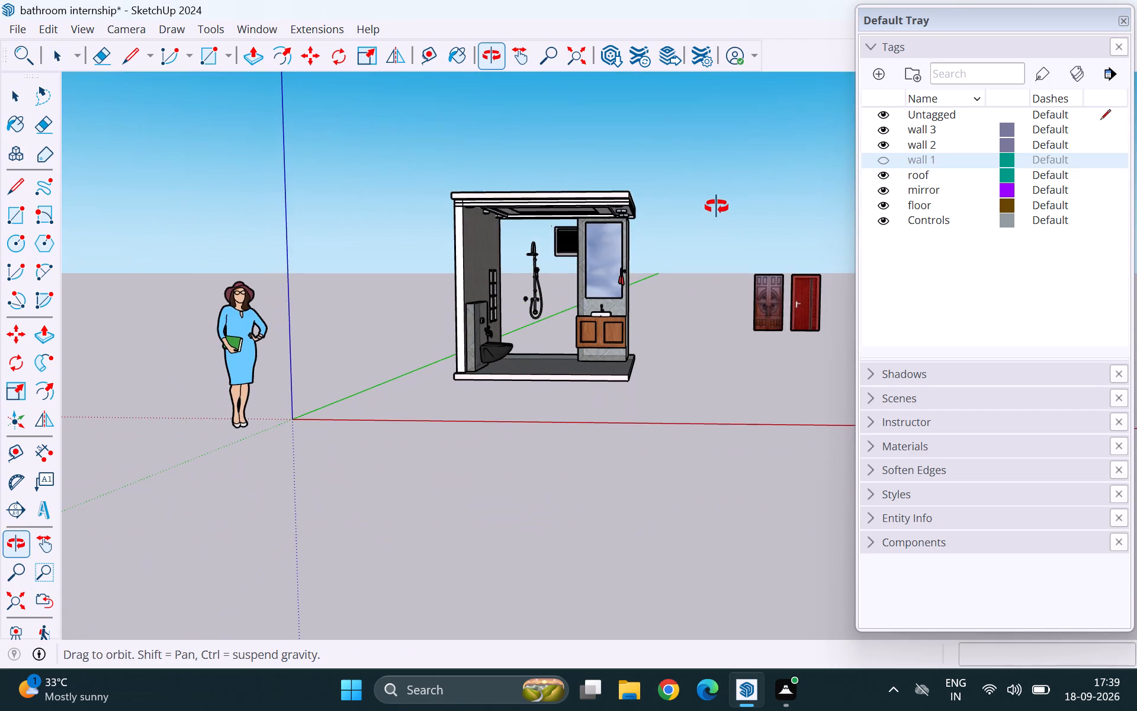
middle_click_drag(717, 207, 639, 318)
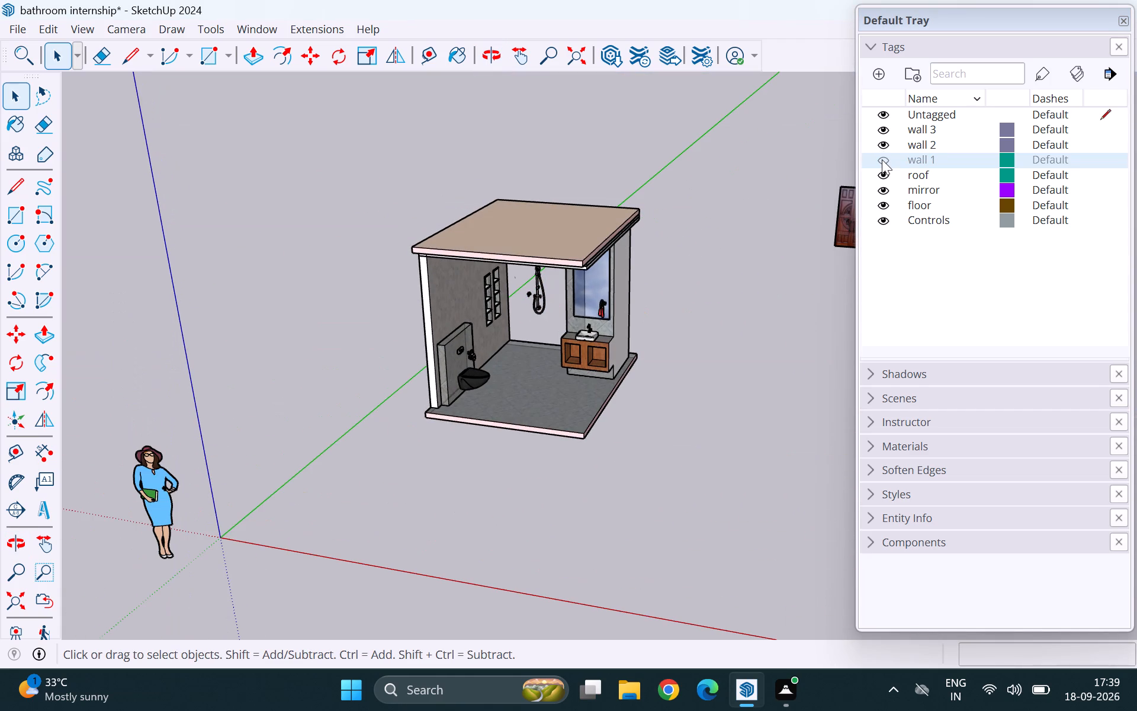
left_click(882, 159)
Hide the wall 2 tag and assign it to the long side wall next to the door, checking its visibility toggle.
left_click(881, 141)
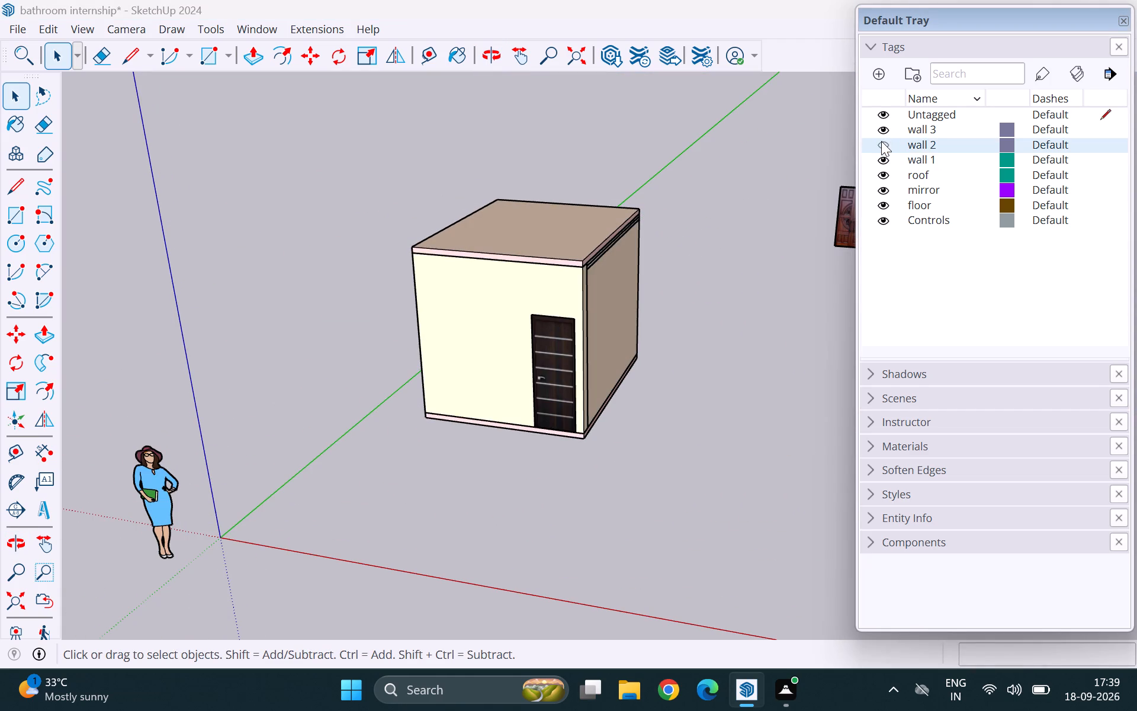
middle_click_drag(814, 281, 657, 282)
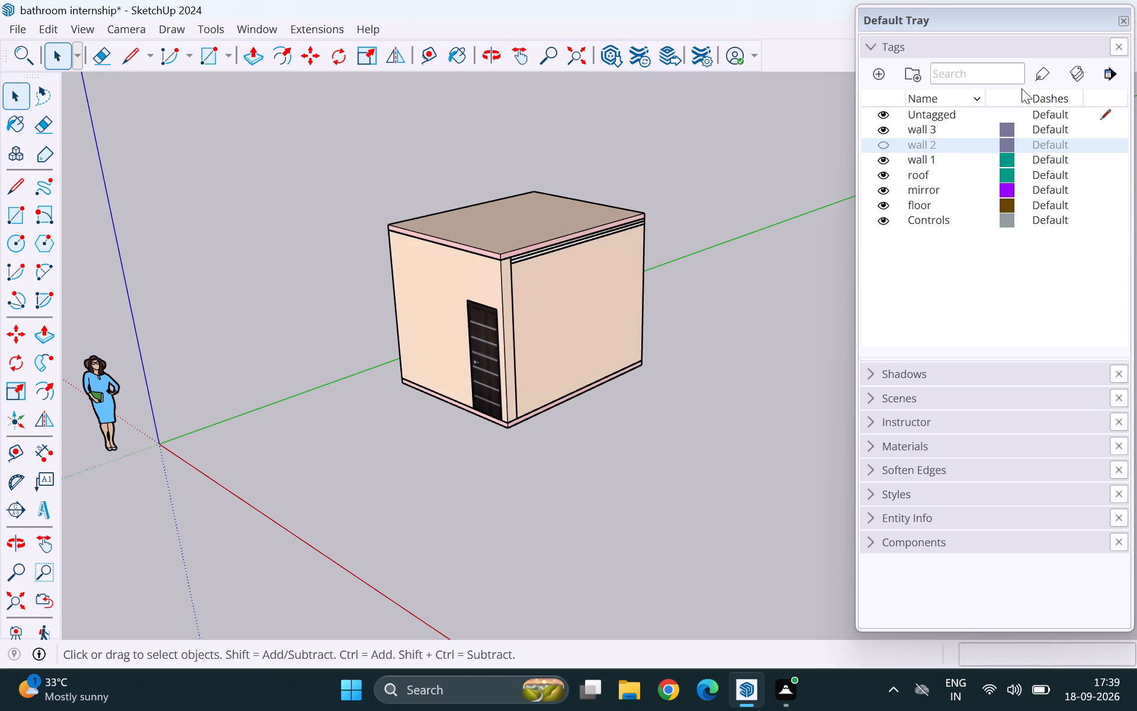
left_click(1041, 73)
left_click(610, 277)
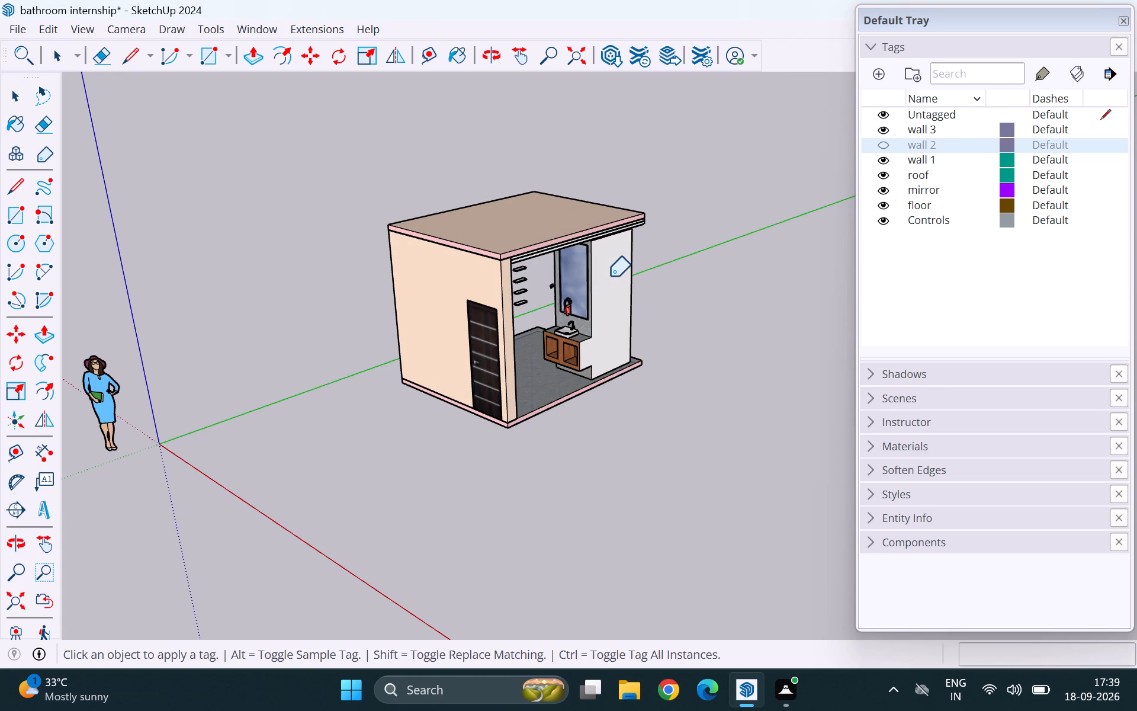
key("space")
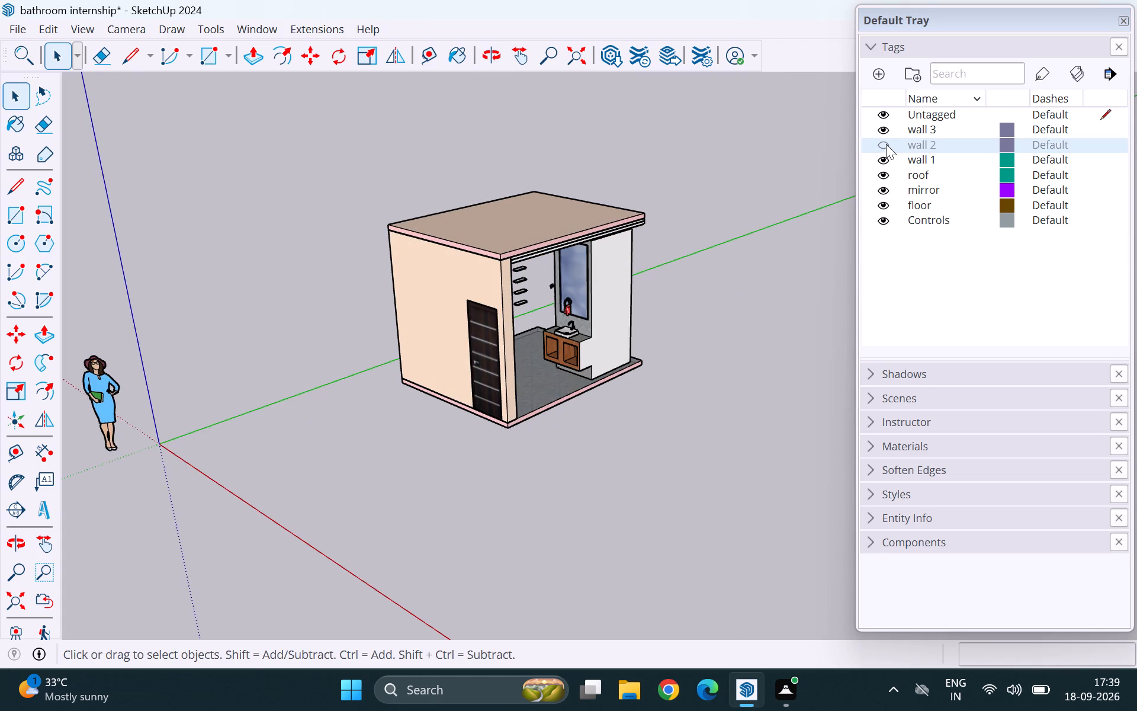
left_click(886, 144)
left_click(884, 146)
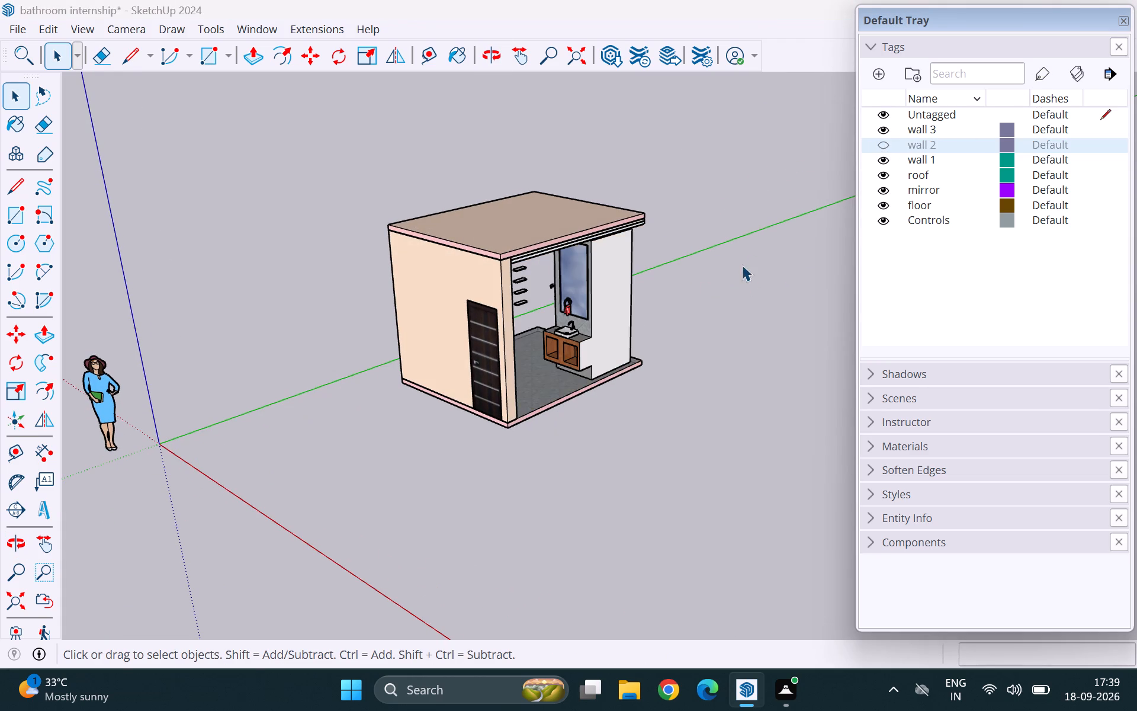
Assign the wall 2 tag to the louvred vent beside the shower.
middle_click_drag(742, 265, 86, 277)
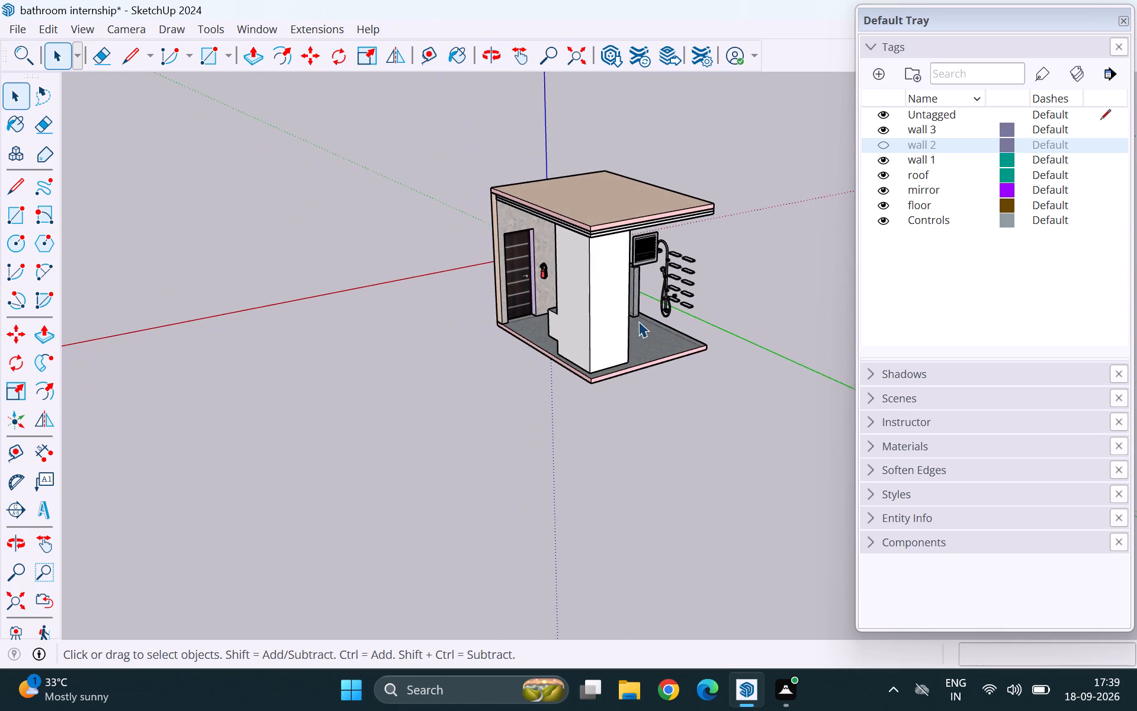
scroll(638, 321, "up", 5)
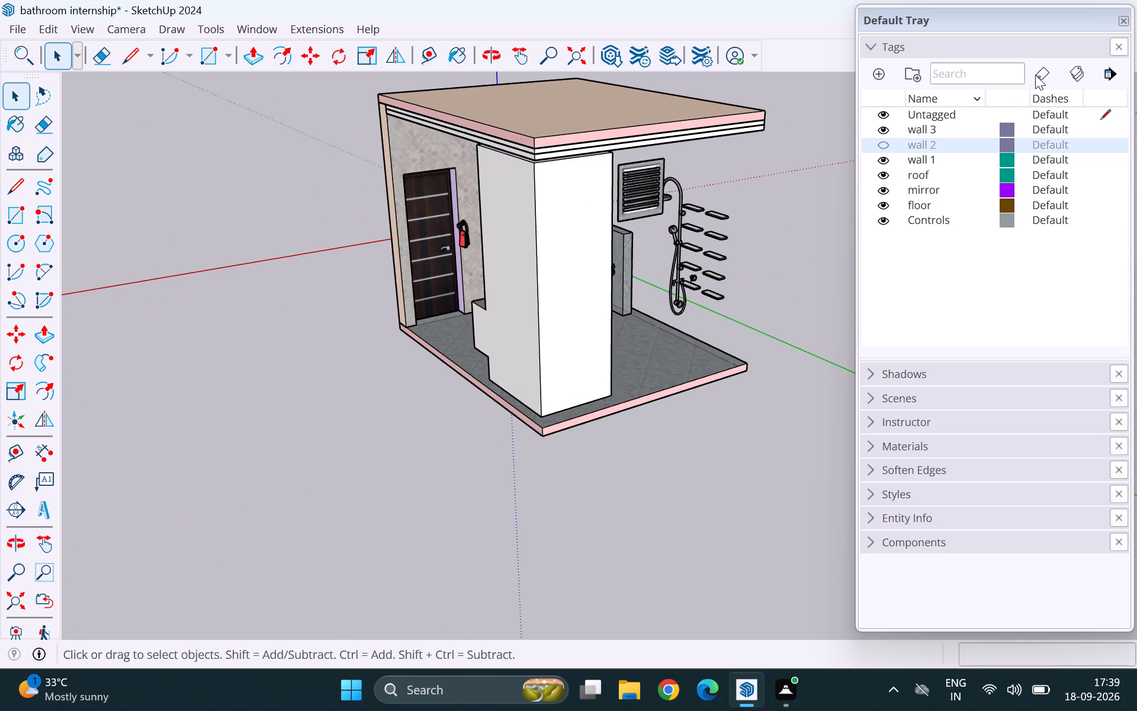
left_click(1039, 73)
left_click(641, 194)
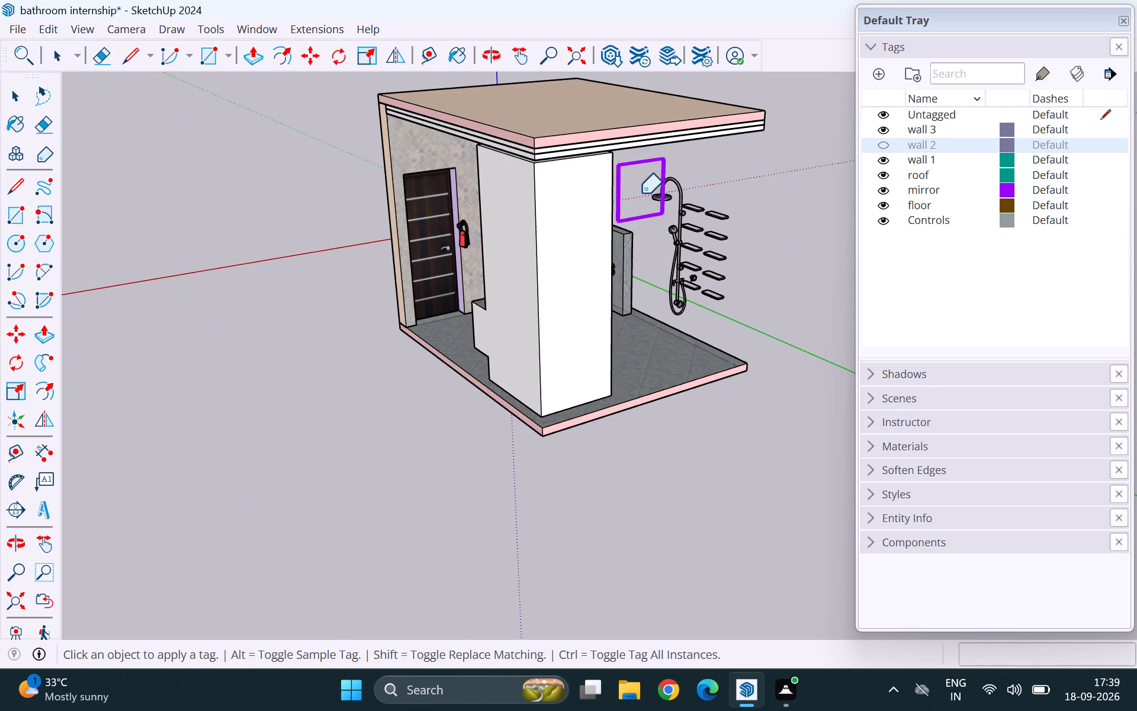
Assign the wall 2 tag to the wall-mounted shower set and make the wall 2 tag visible again.
left_click(682, 203)
middle_click_drag(721, 322, 514, 324)
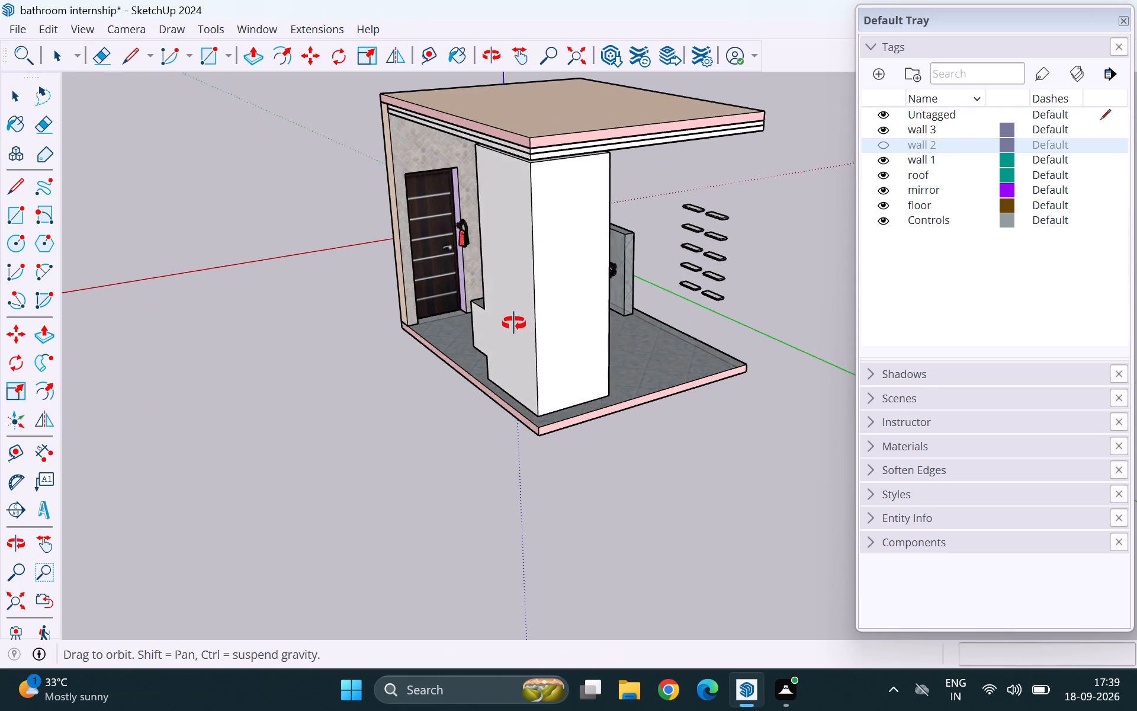
middle_click_drag(514, 324, 744, 324)
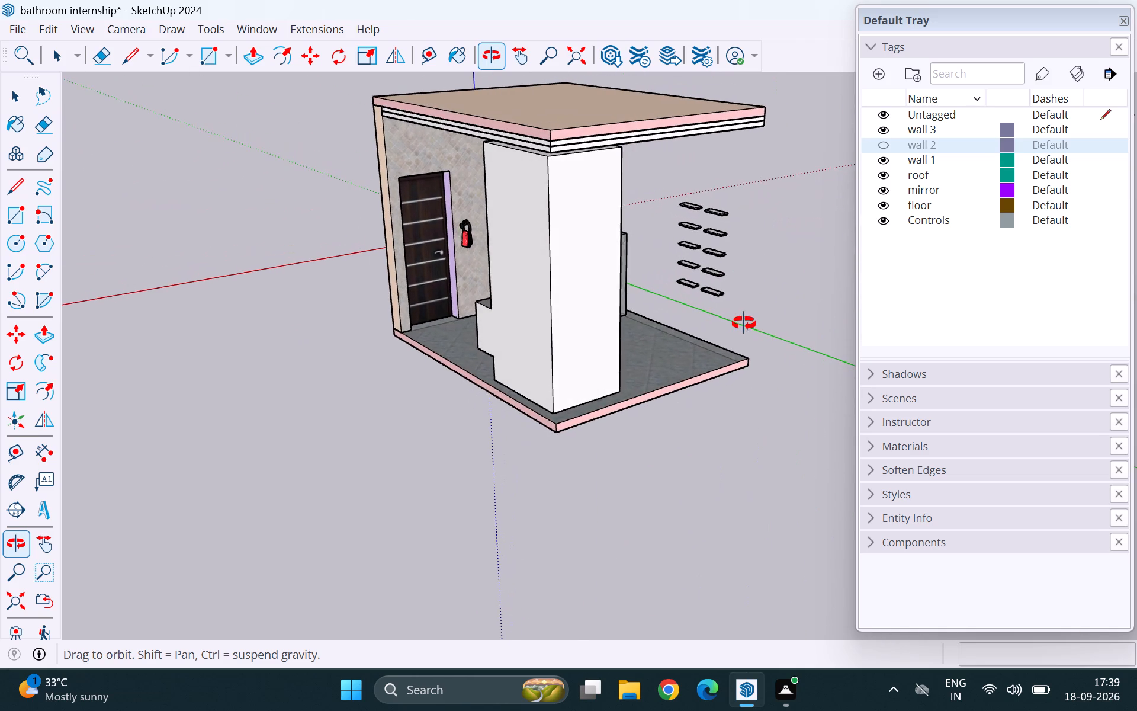
middle_click_drag(744, 324, 743, 325)
key("space")
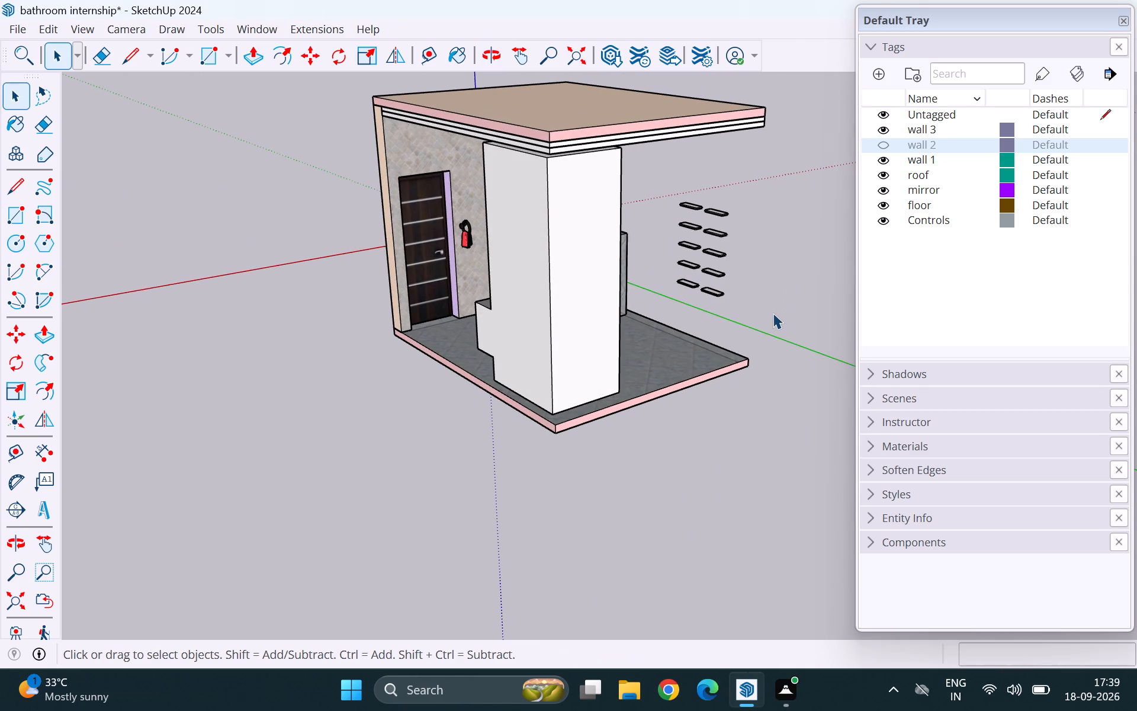
left_click(883, 147)
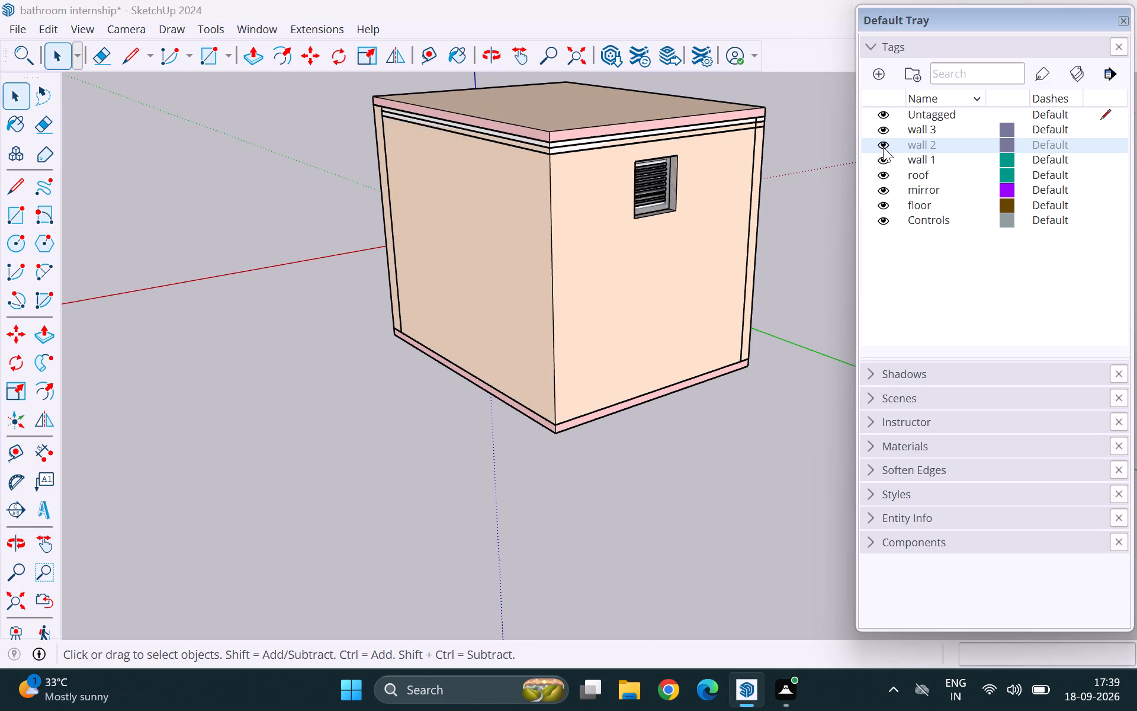
Hide the wall 1 tag to open the door side of the bathroom.
left_click(883, 158)
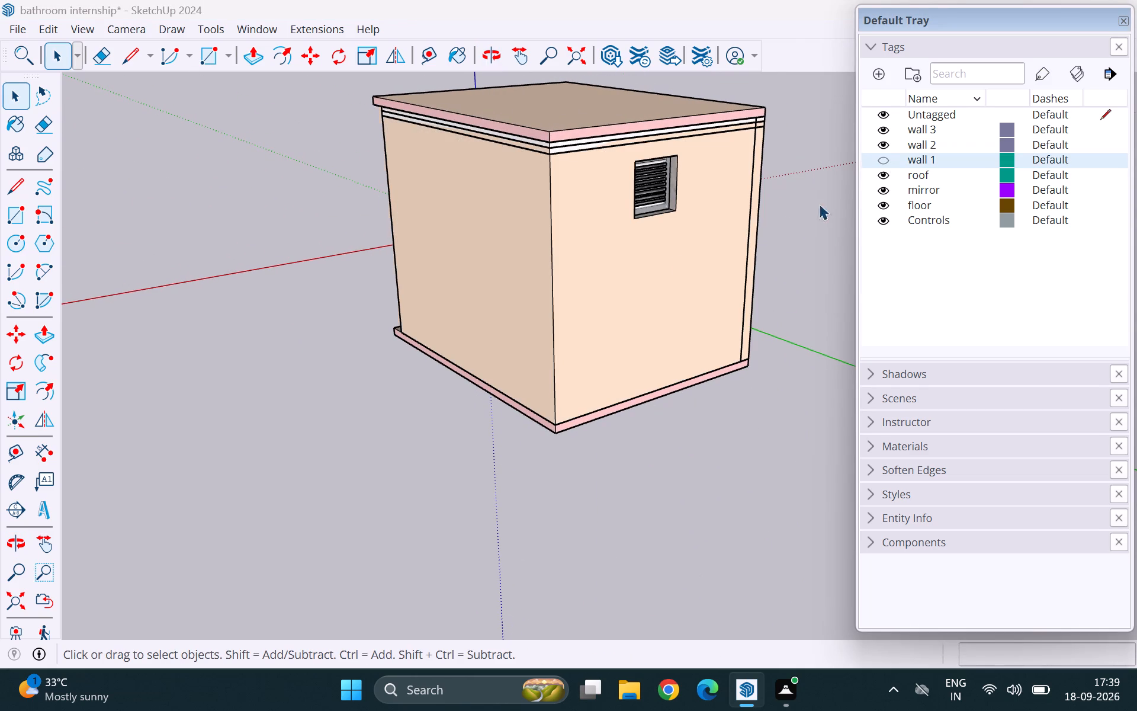
Examine the bathroom interior through the open front, focusing on the shower wall, its fittings and the shower floor.
scroll(602, 278, "down", 5)
middle_click_drag(561, 315, 882, 320)
middle_click_drag(456, 326, 627, 326)
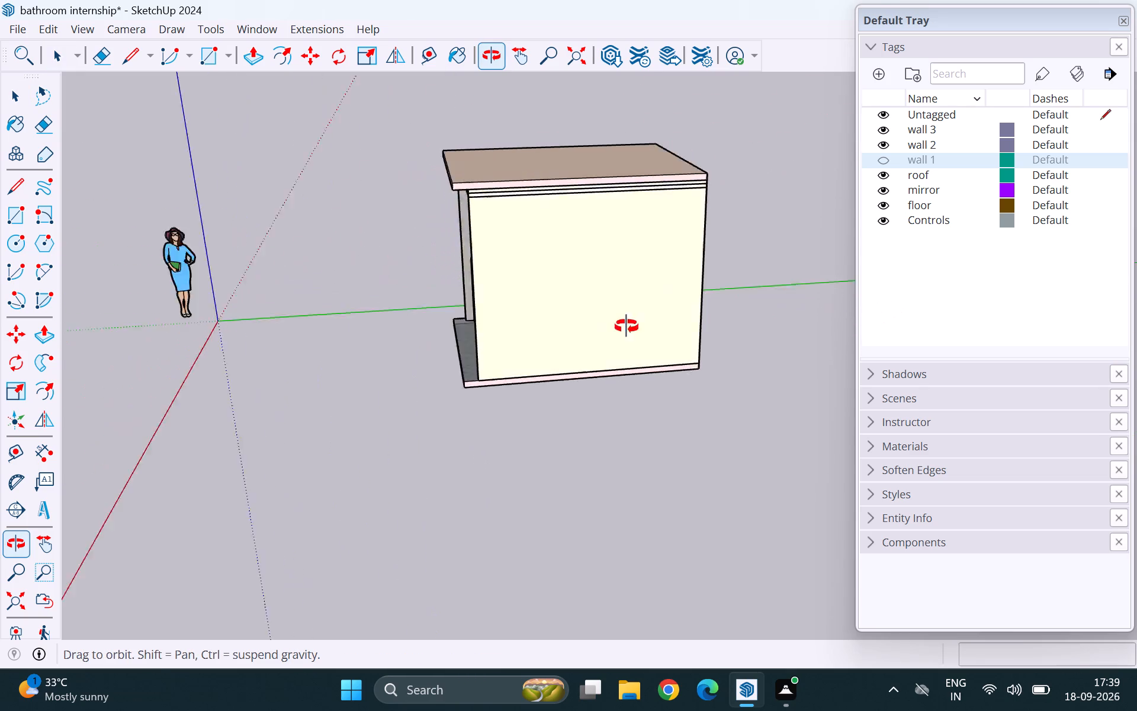
middle_click_drag(627, 326, 914, 332)
middle_click_drag(422, 349, 555, 326)
scroll(585, 210, "up", 5)
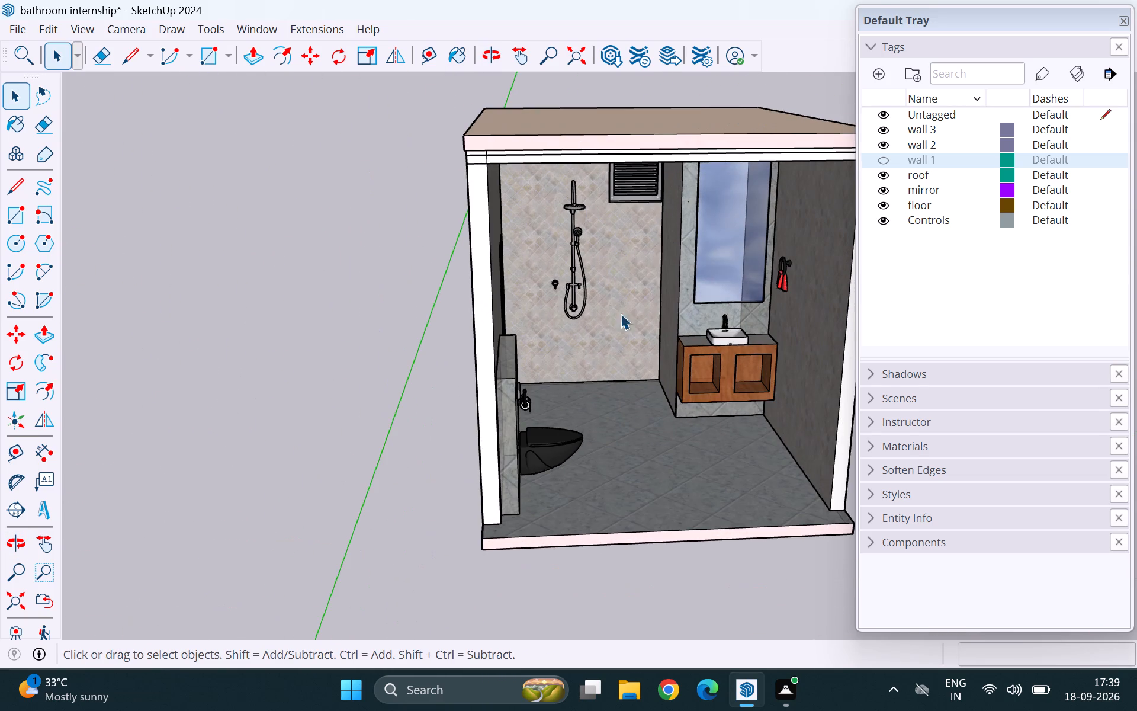
middle_click_drag(621, 314, 597, 292)
scroll(578, 296, "up", 6)
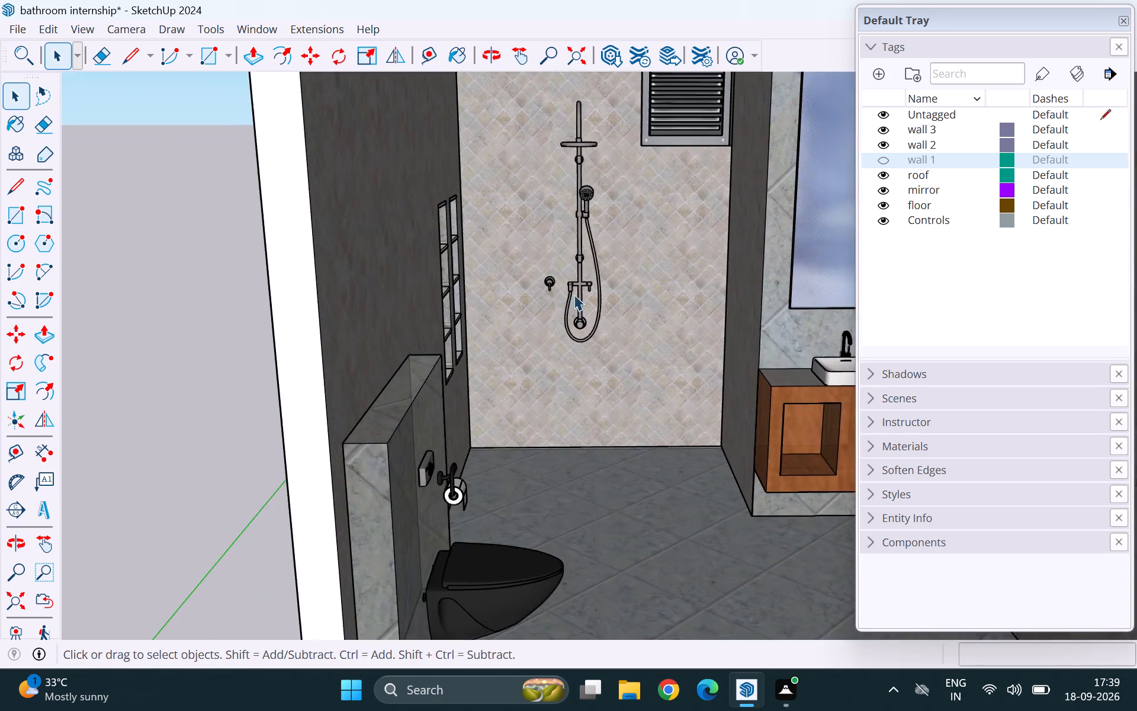
scroll(574, 294, "up", 13)
scroll(507, 335, "down", 4)
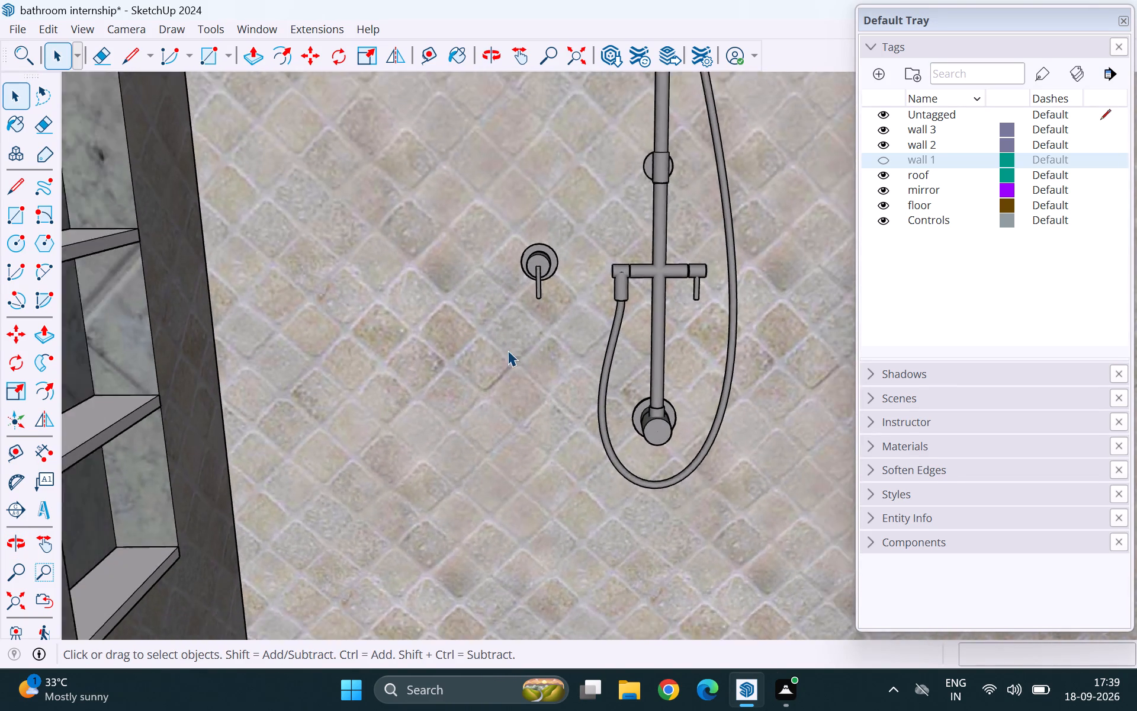
scroll(508, 350, "down", 13)
scroll(567, 326, "down", 2)
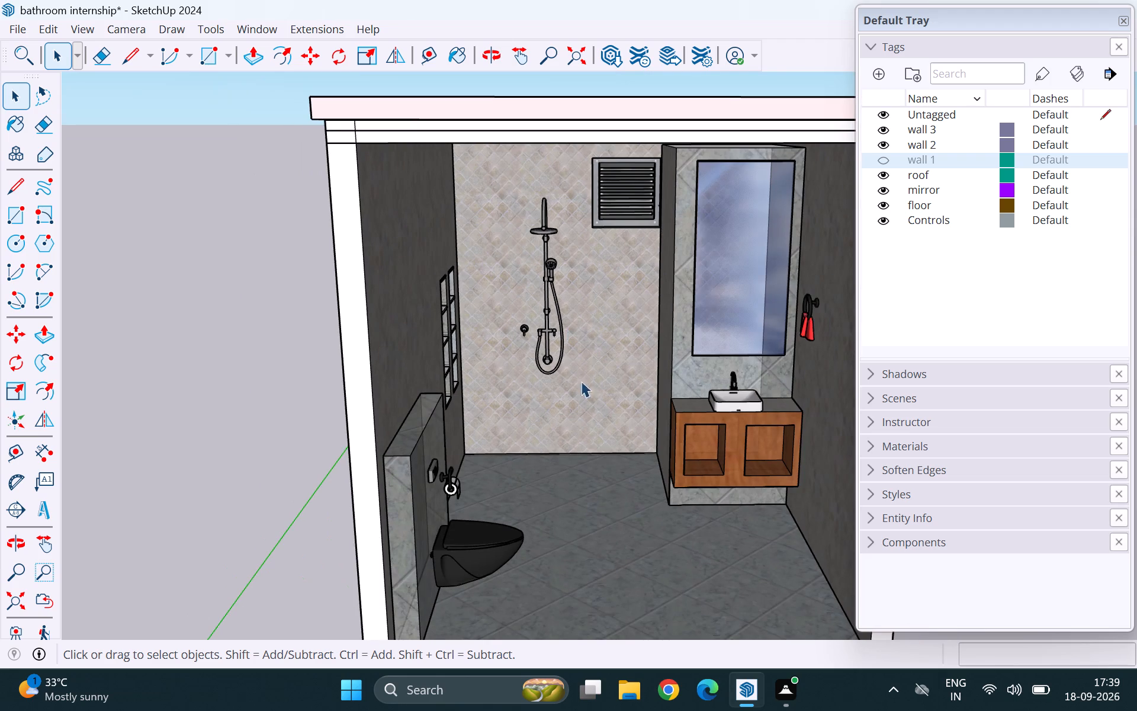
middle_click_drag(567, 408, 560, 547)
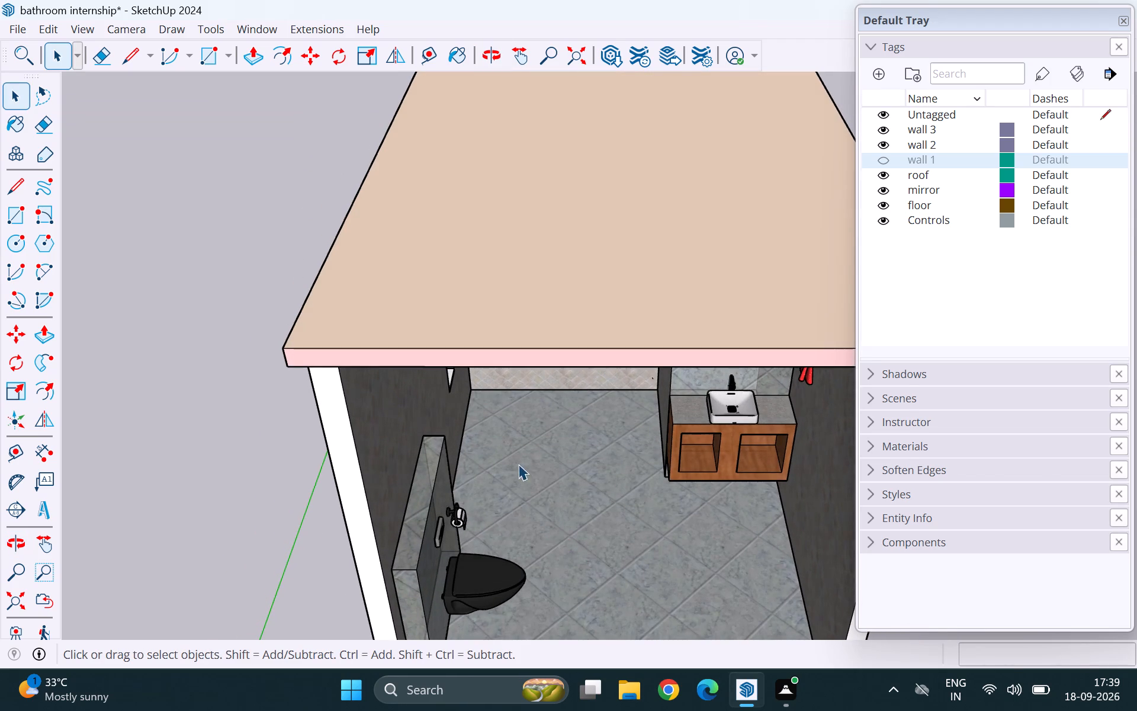
scroll(492, 452, "up", 4)
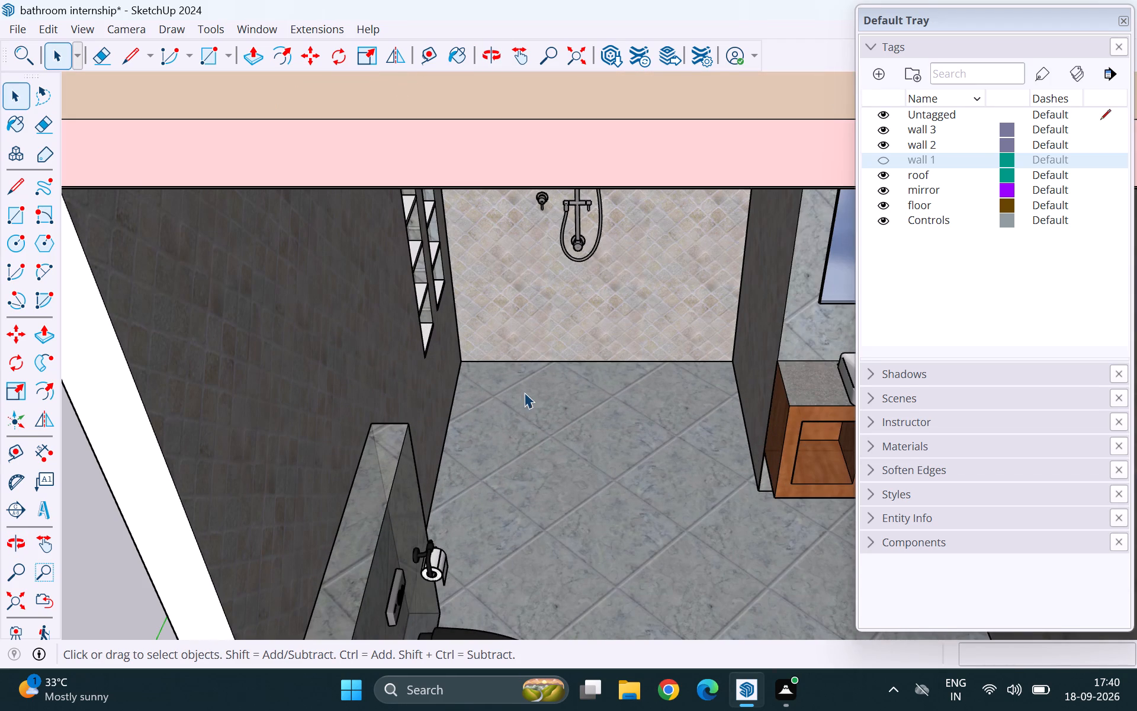
scroll(455, 328, "down", 5)
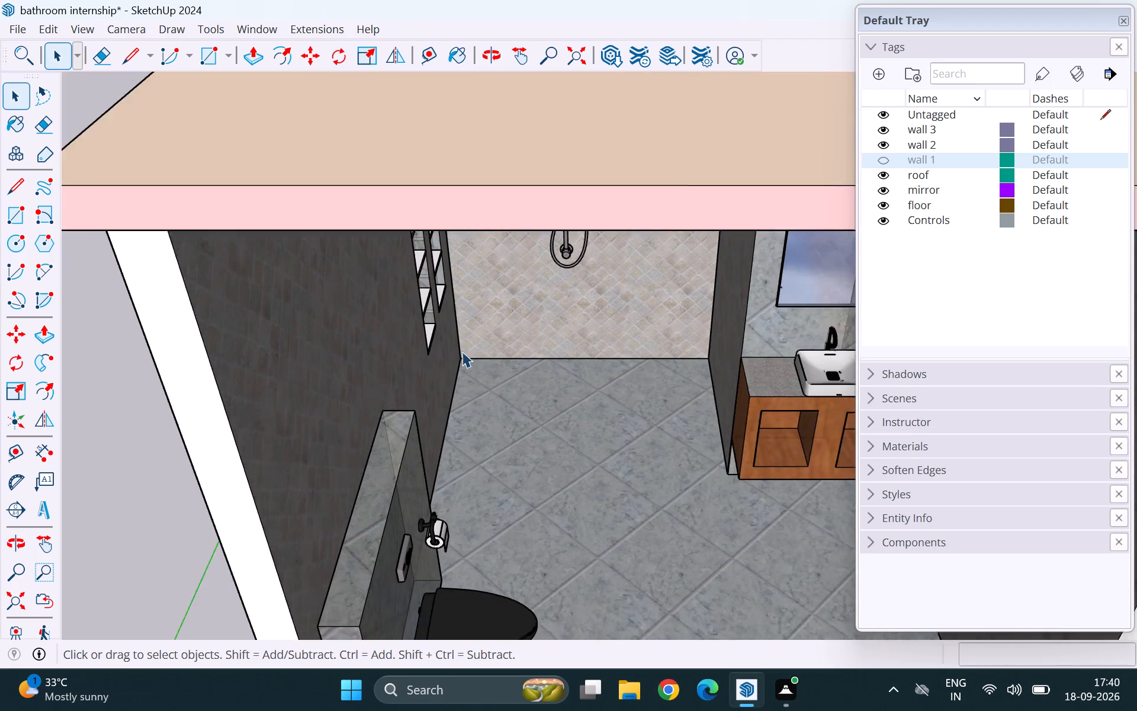
scroll(485, 343, "down", 3)
middle_click_drag(527, 409, 551, 283)
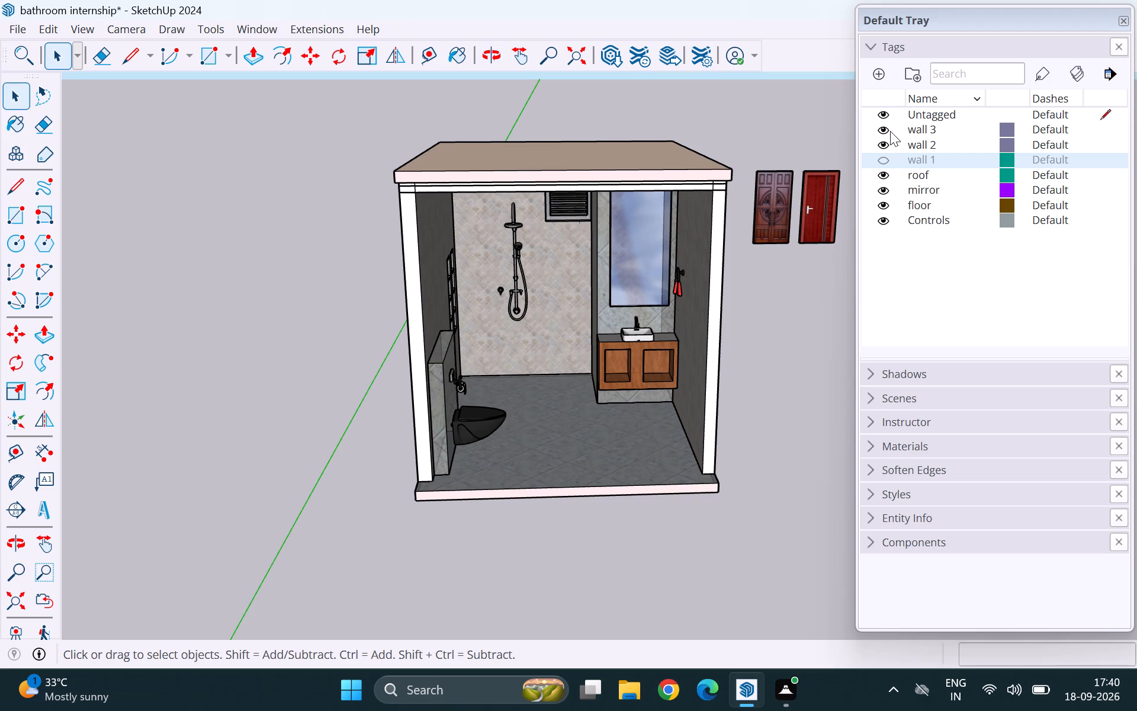
Hide the roof tag to expose the interior from above.
left_click(884, 176)
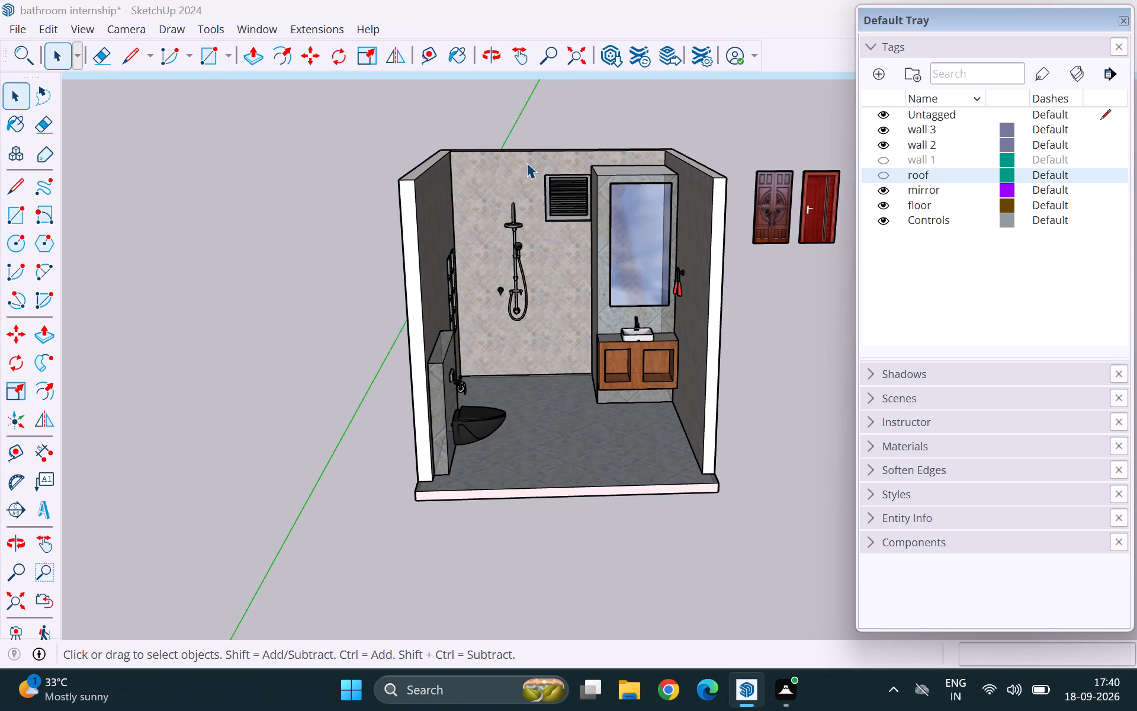
Place a guide line across the floor at the vanity cabinet's front corner, about 5' 3 1/8" from the shower's back wall.
scroll(517, 359, "up", 8)
middle_click_drag(529, 383, 277, 562)
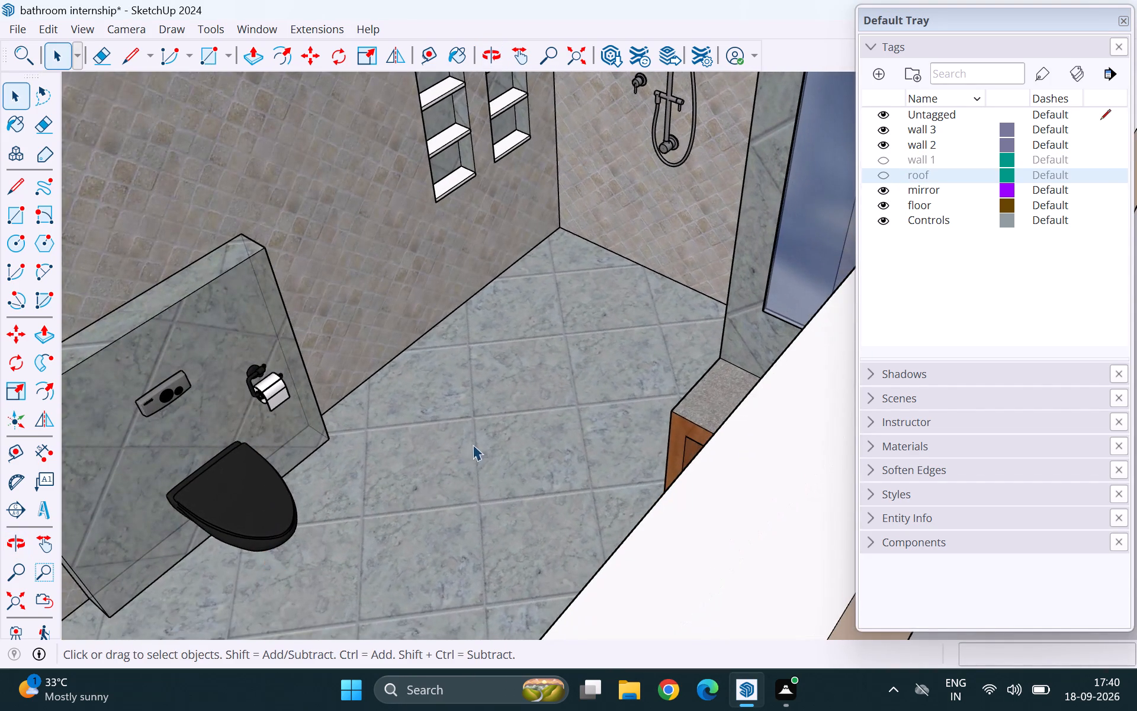
scroll(490, 350, "up", 1)
key("t")
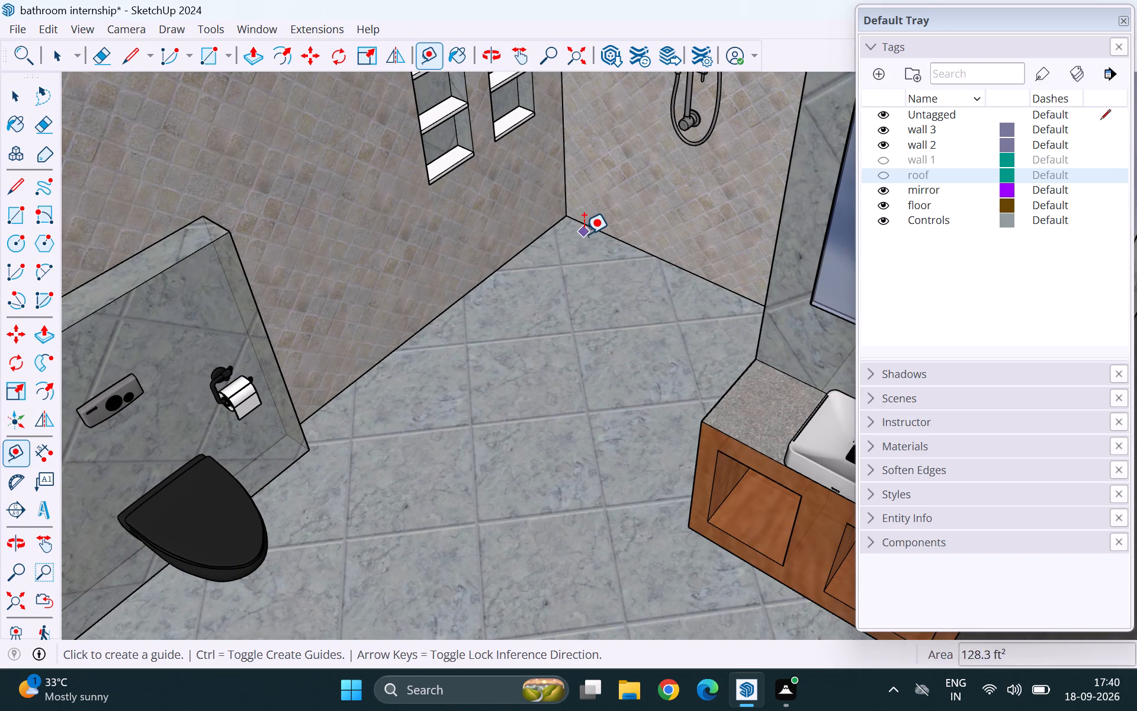
left_click(594, 231)
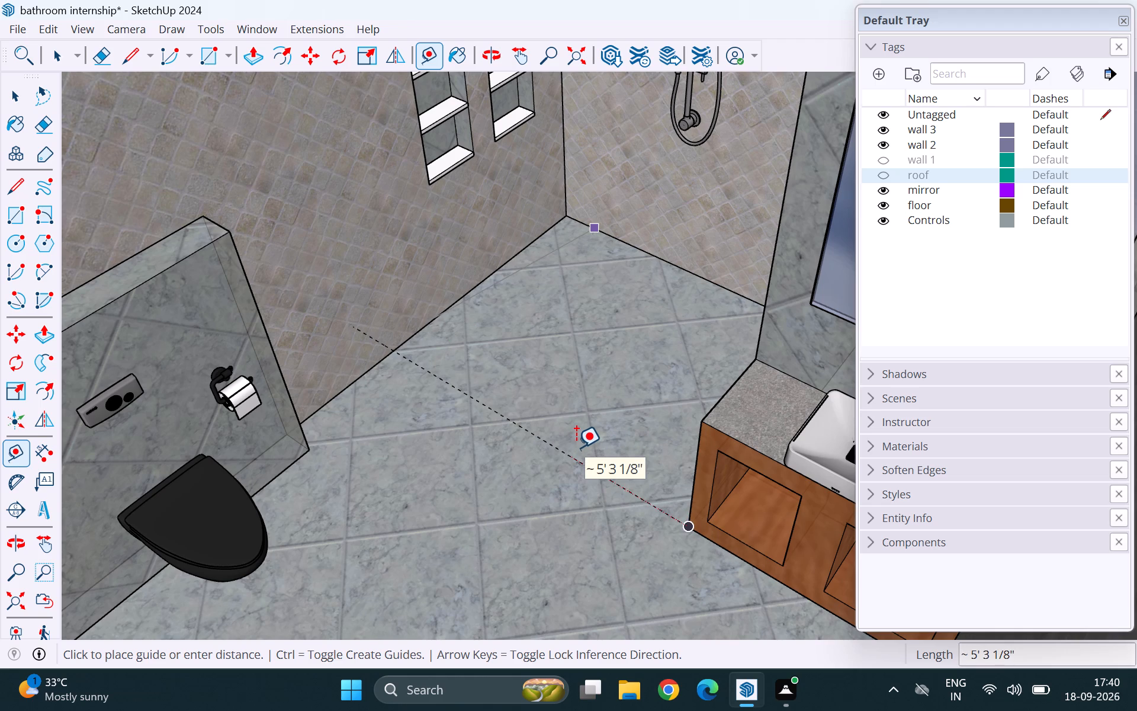
left_click(682, 527)
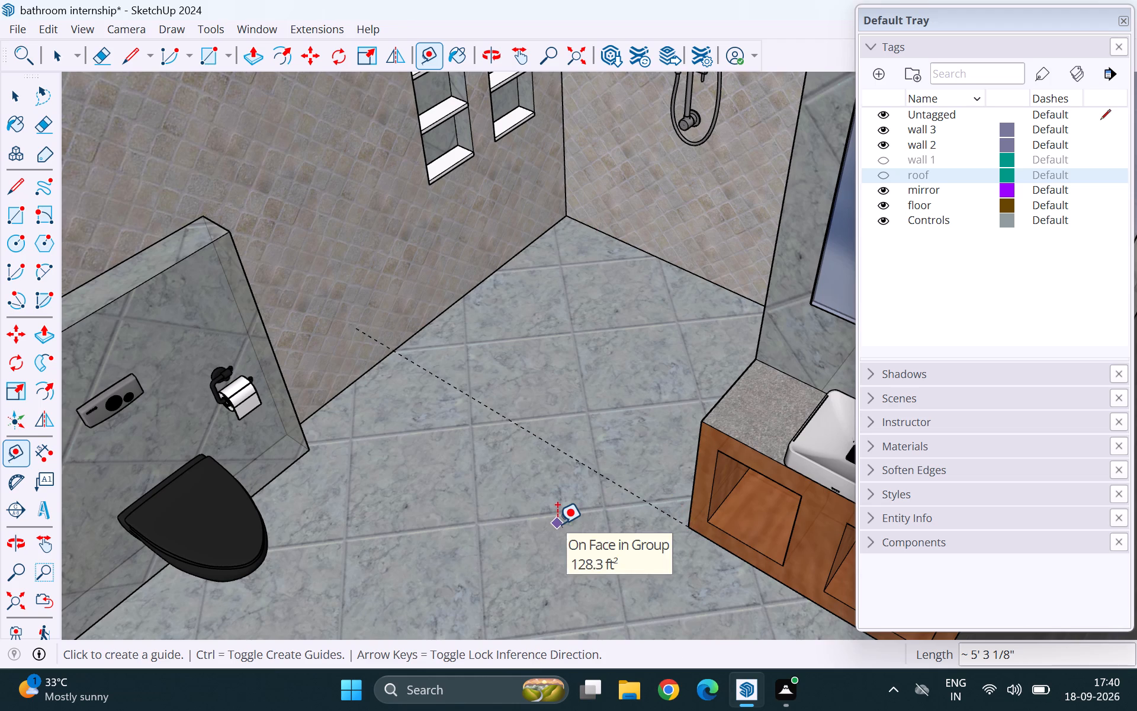
key("space")
Draw a 6' by 4' rectangle on the shower floor, from the back wall corner to the end of the side partition.
scroll(484, 433, "down", 4)
middle_click_drag(479, 447, 770, 398)
scroll(650, 440, "up", 5)
middle_click_drag(602, 463, 619, 465)
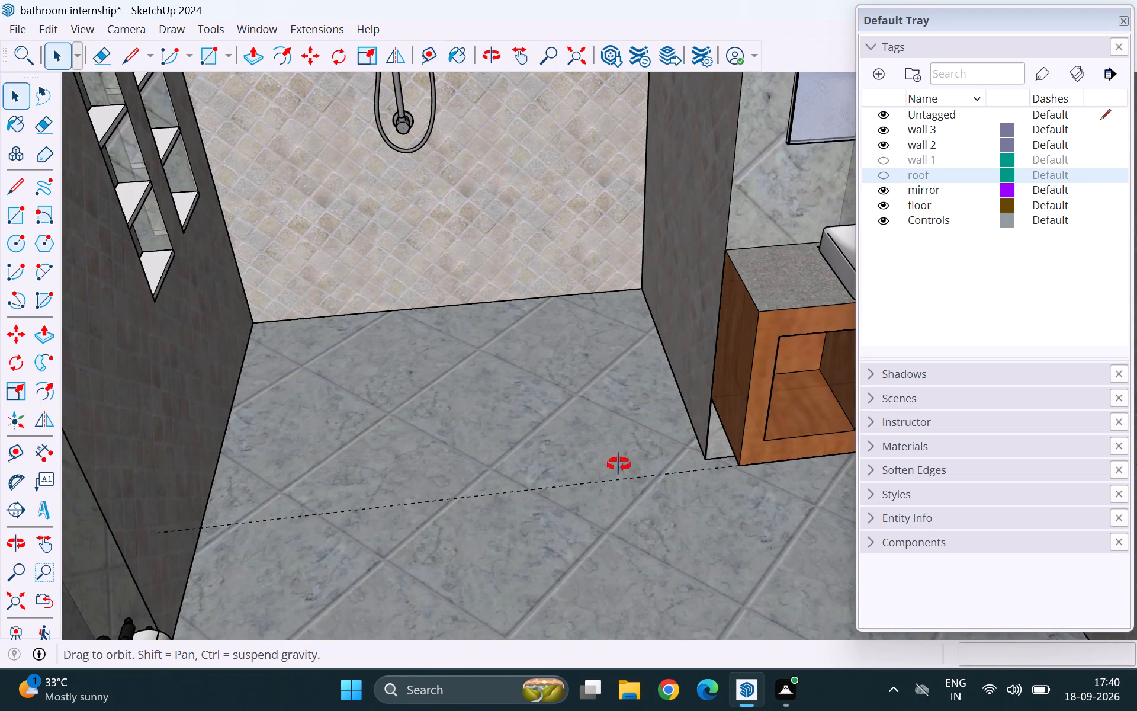
middle_click_drag(619, 465, 614, 398)
scroll(614, 392, "down", 8)
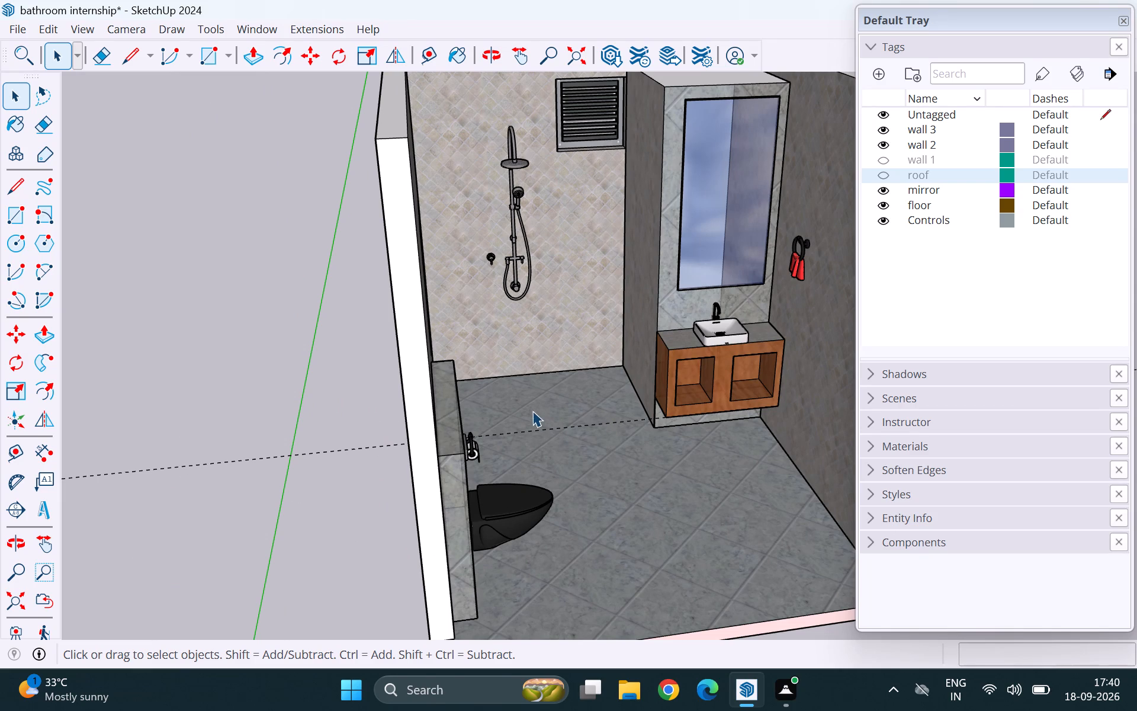
middle_click_drag(542, 395, 508, 471)
scroll(528, 408, "up", 5)
middle_click_drag(534, 409, 525, 432)
scroll(532, 394, "up", 4)
key("r")
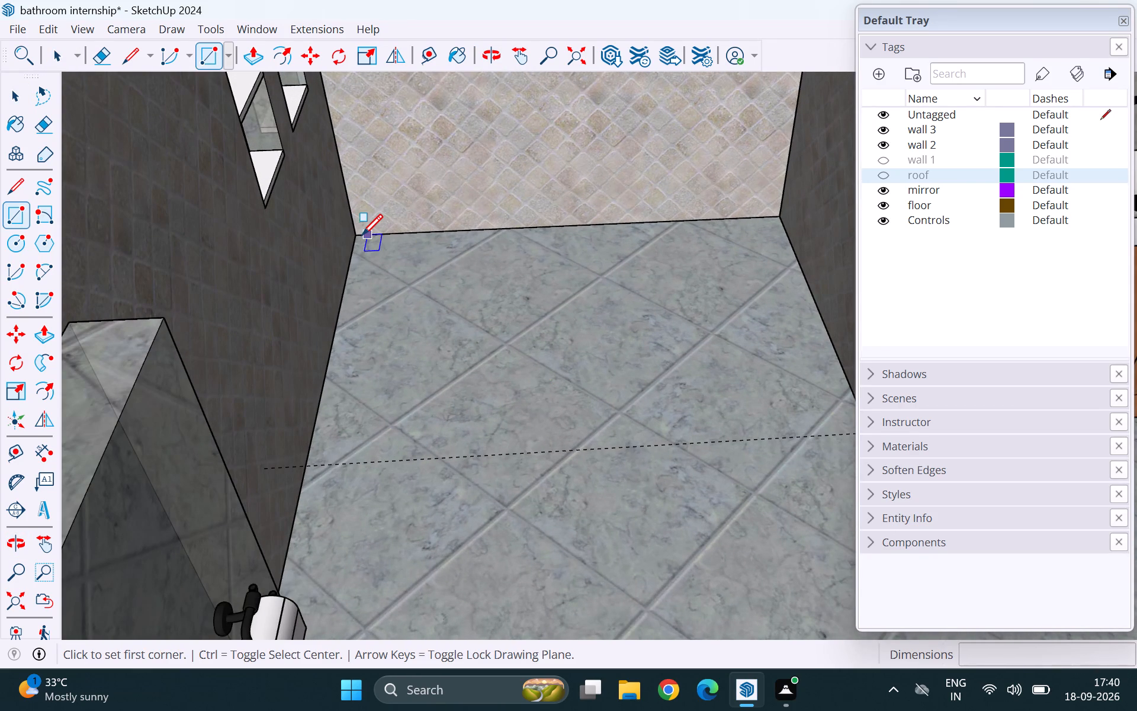
left_click(362, 235)
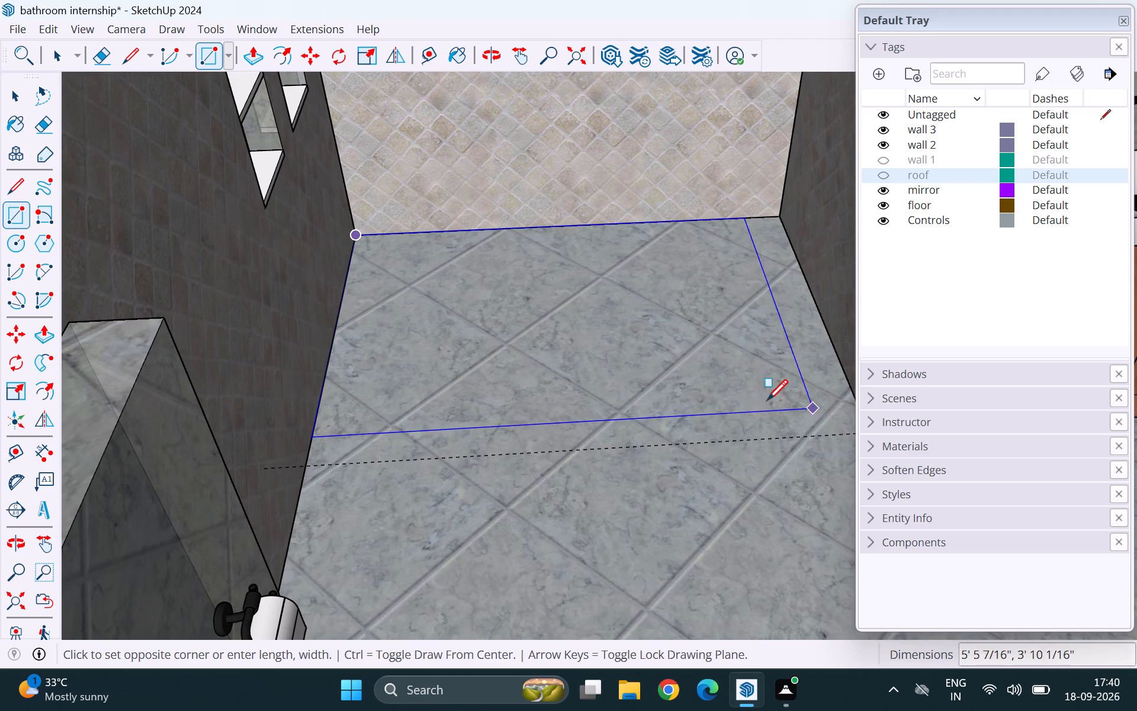
scroll(660, 392, "down", 4)
scroll(875, 425, "up", 4)
scroll(799, 389, "up", 2)
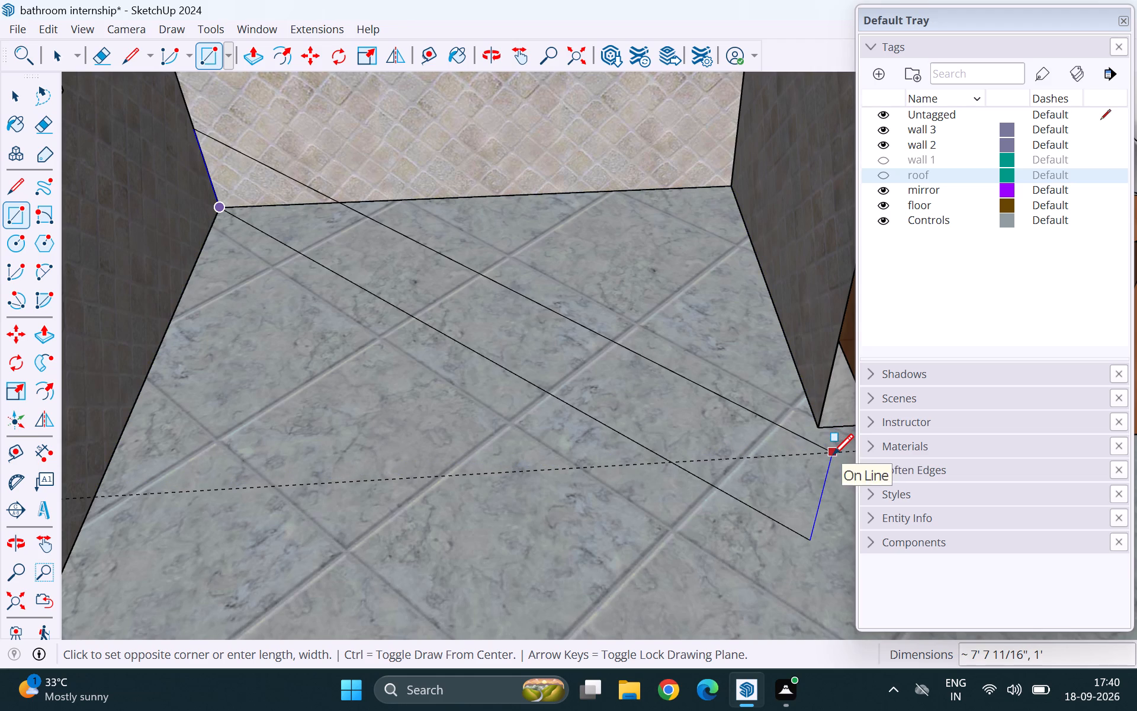
scroll(589, 342, "down", 4)
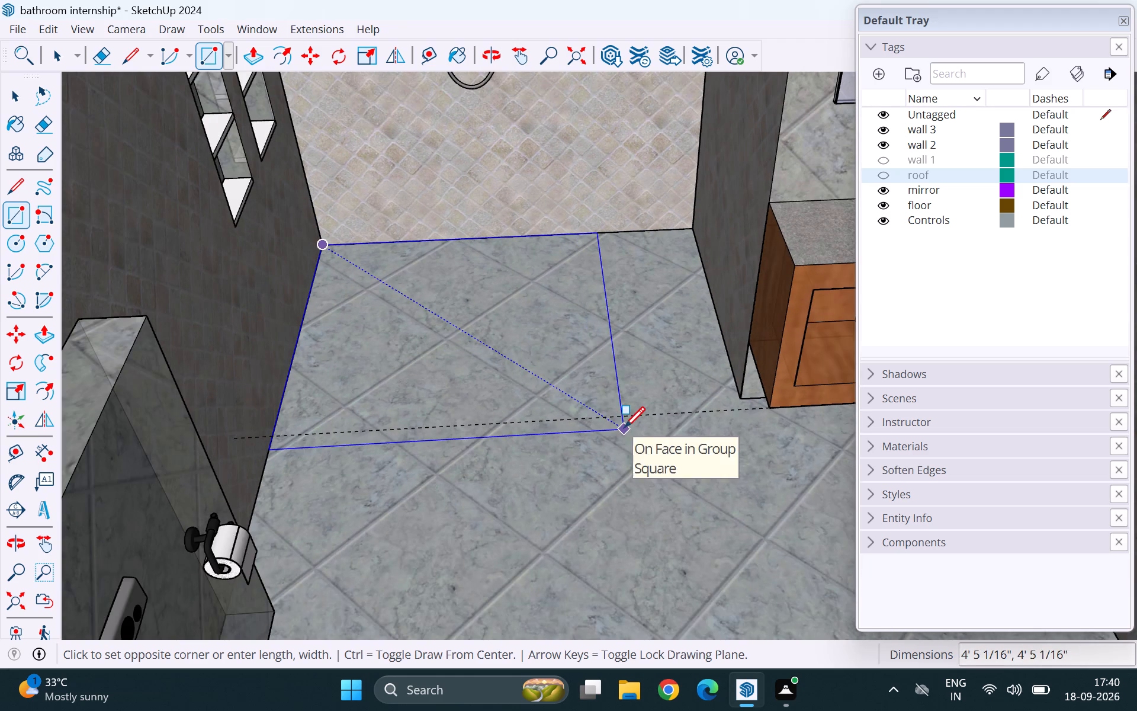
key("Up")
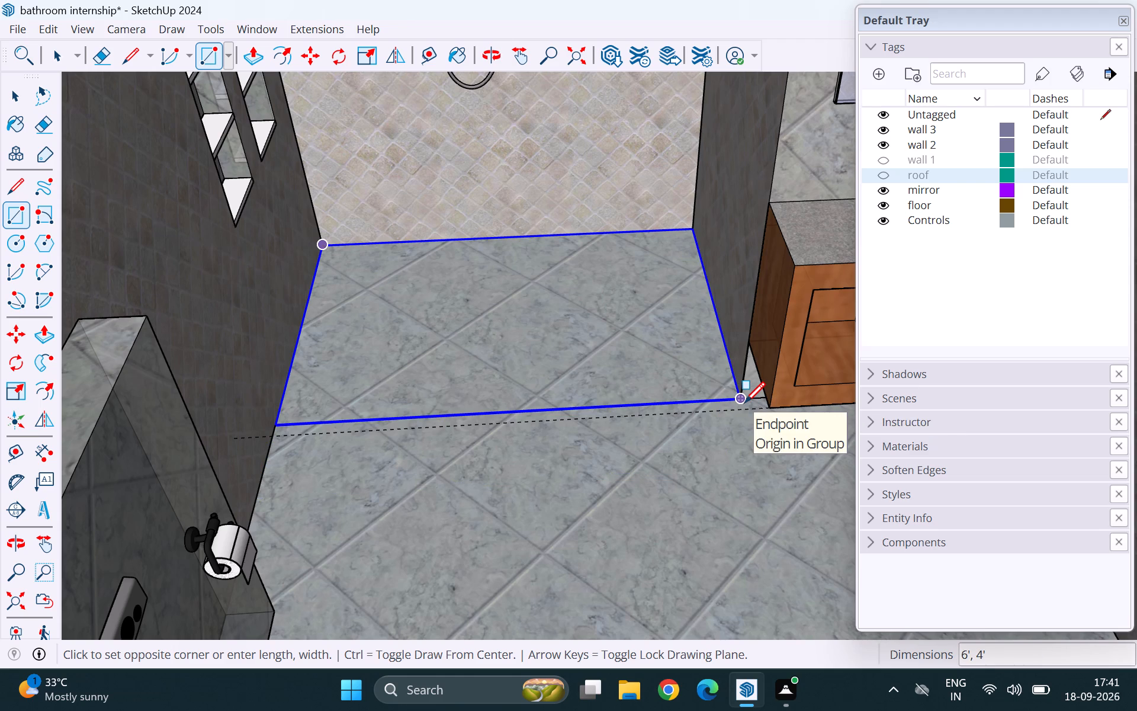
left_click(744, 402)
key("space")
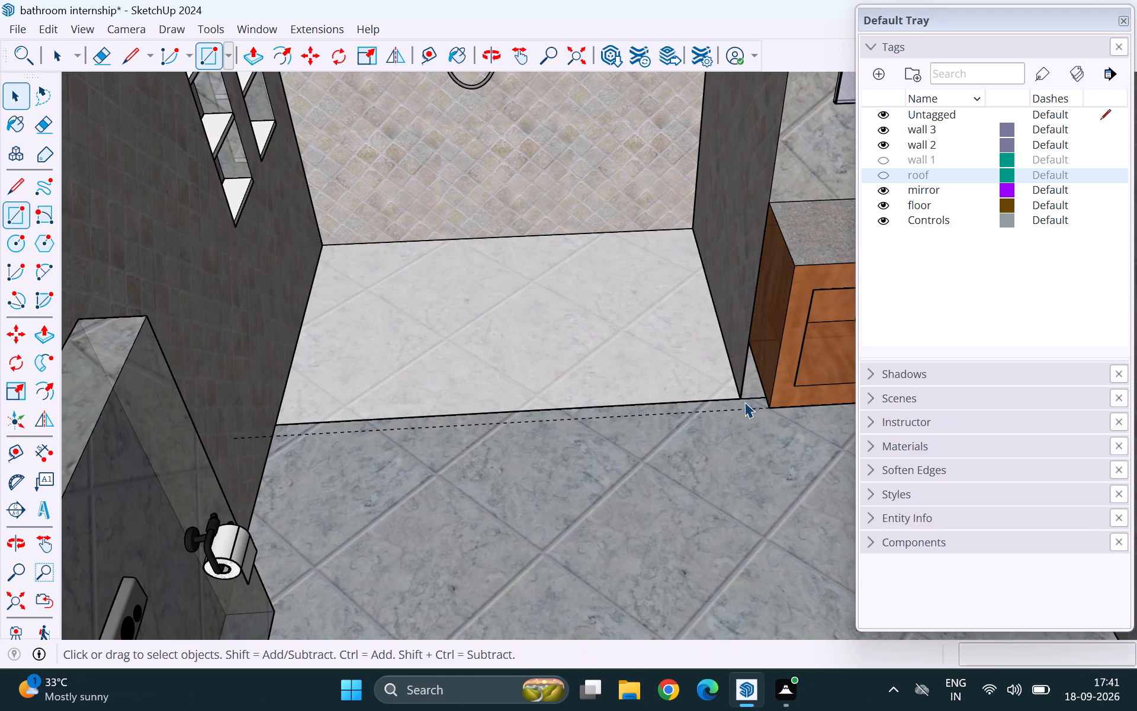
Push/Pull the shower floor rectangle up by 0.75" to form a thin raised slab.
left_click(566, 376)
key("p")
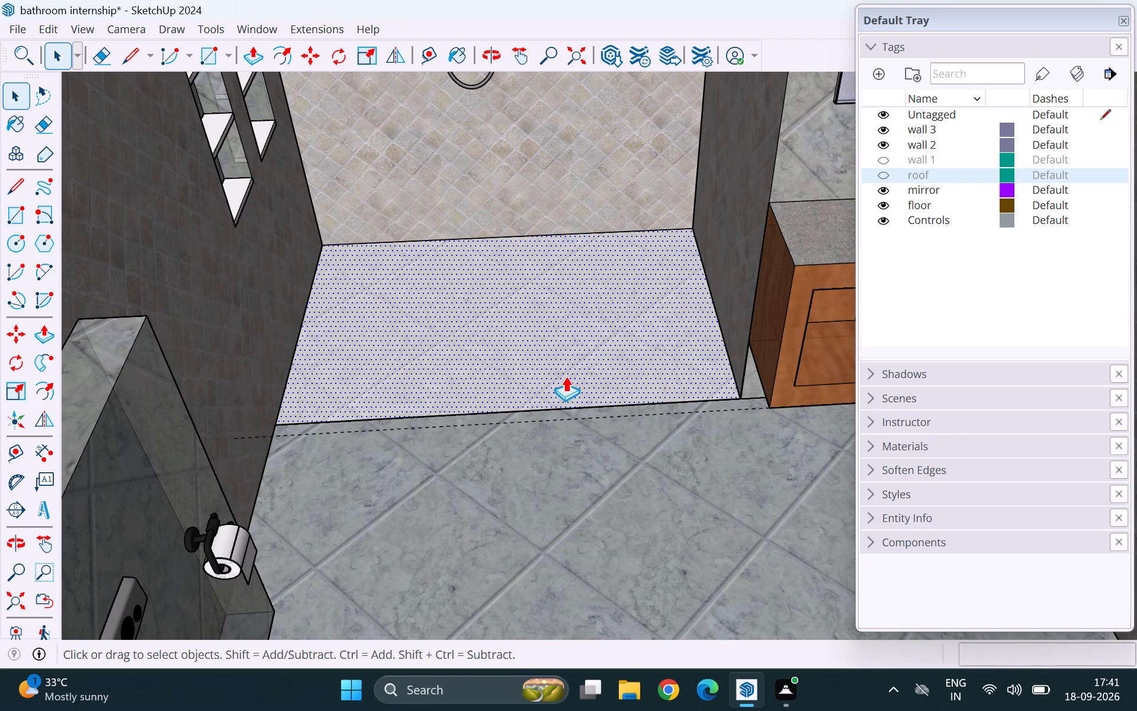
left_click(566, 376)
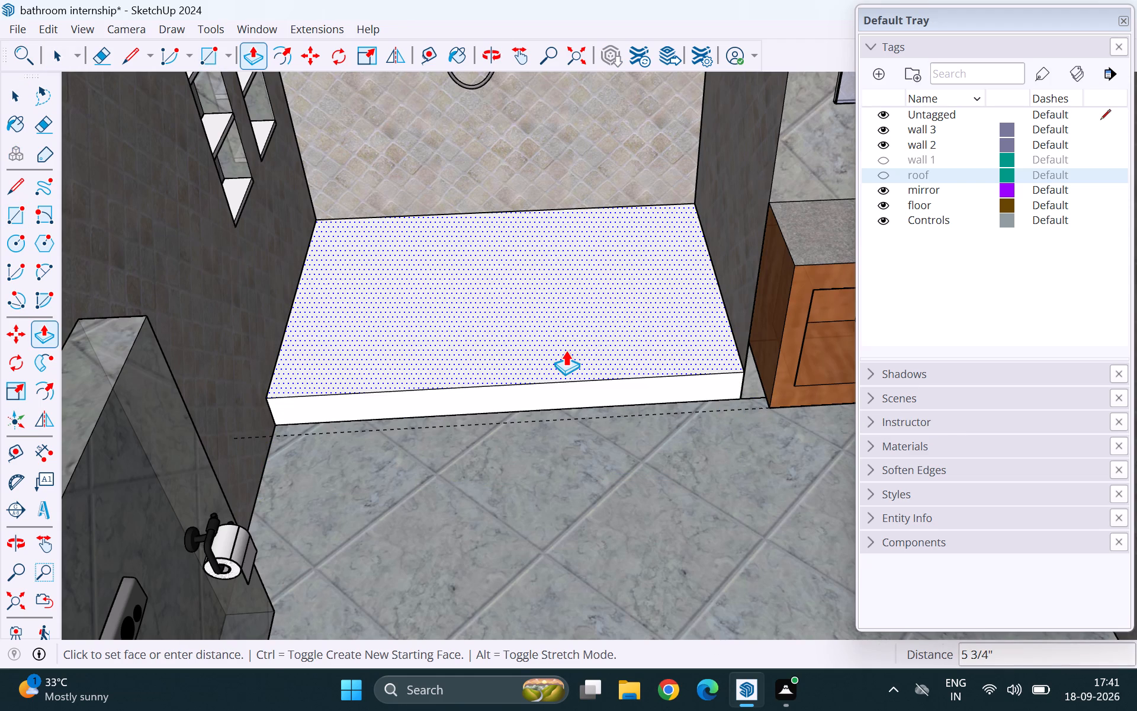
type(".75")
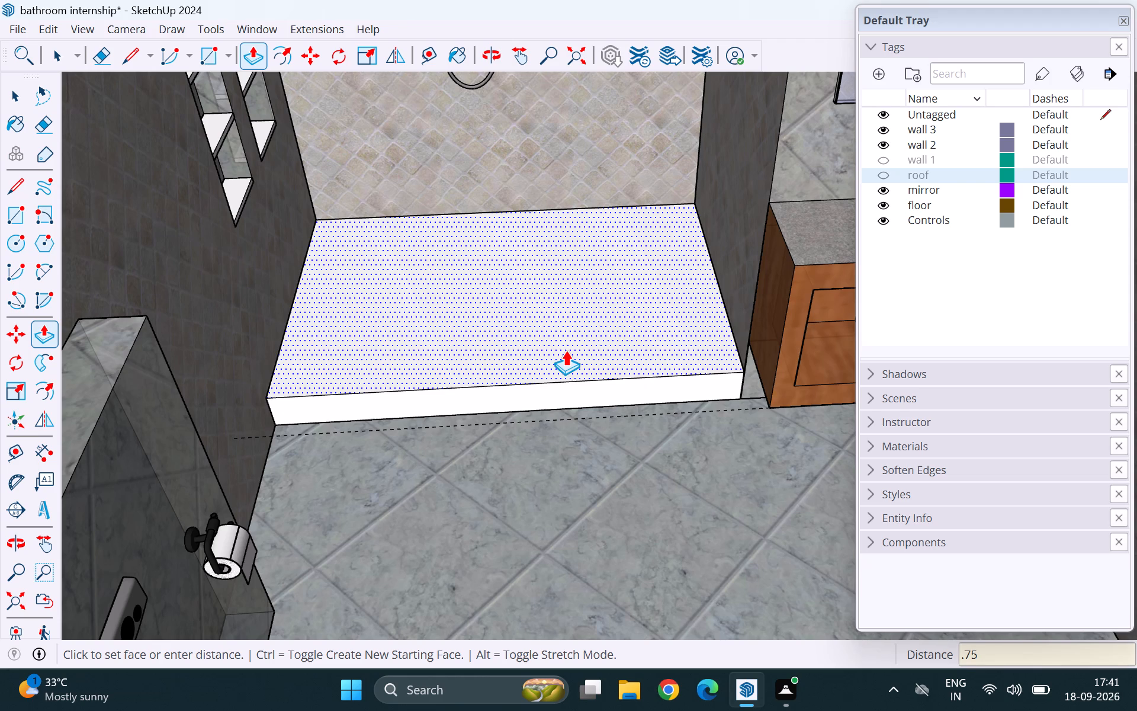
key("Return")
key("space")
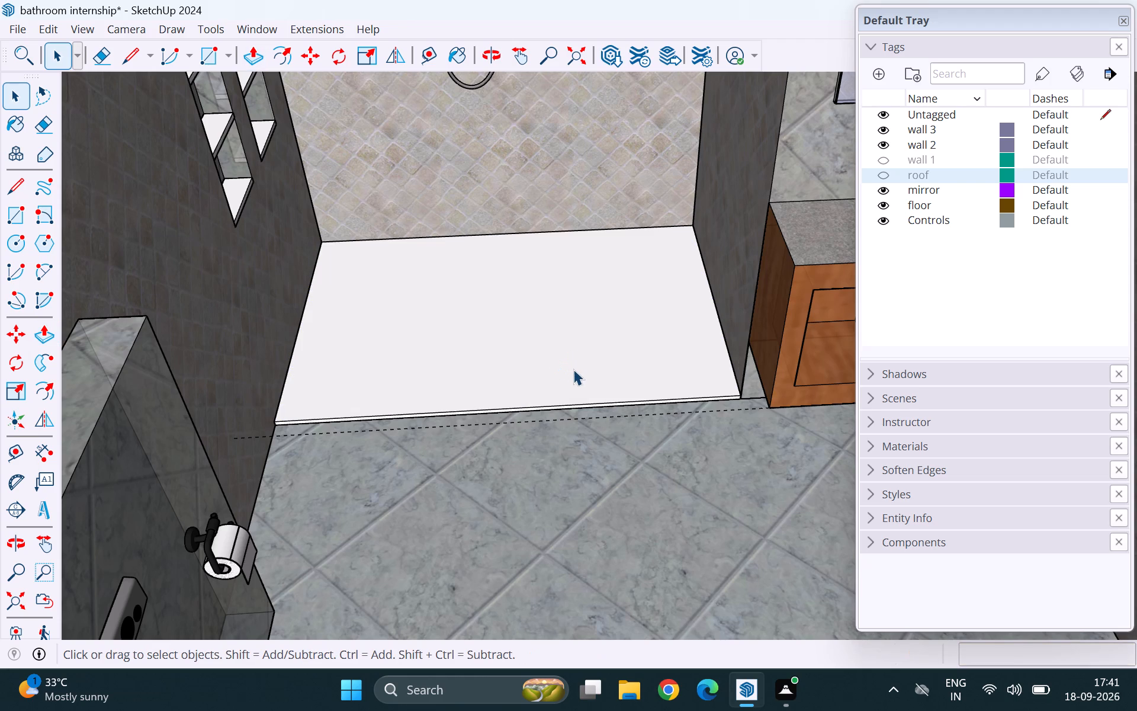
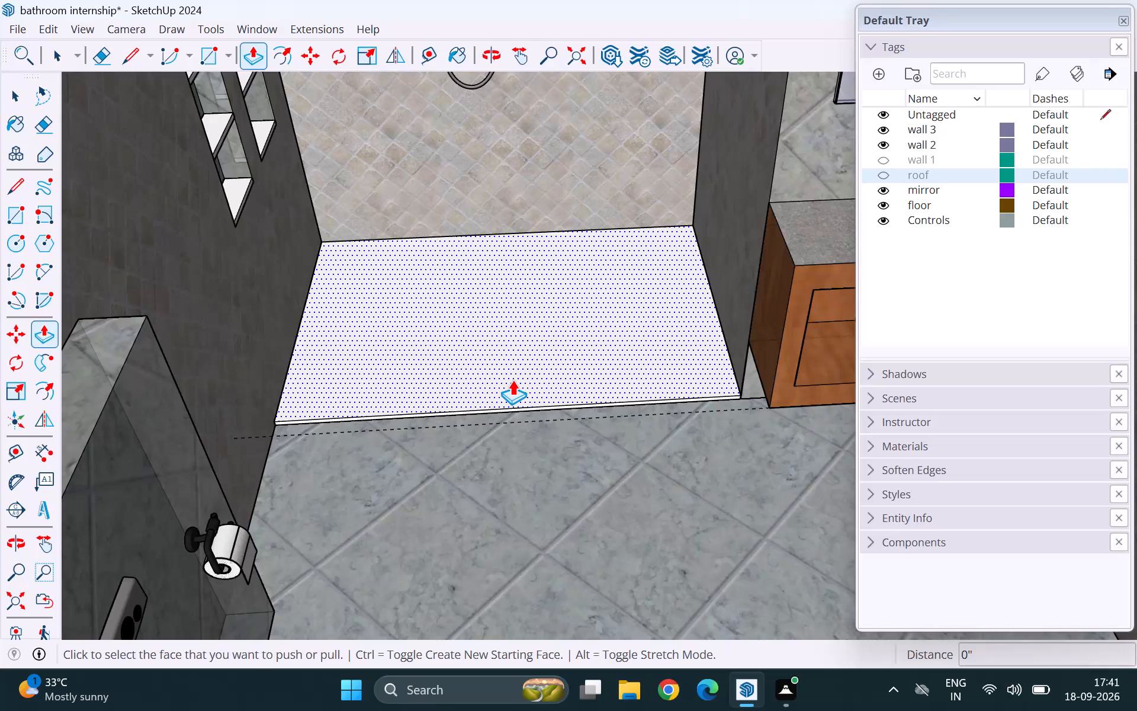
Push/Pull the top face of the thin shower slab up by another 2.25".
left_click(512, 380)
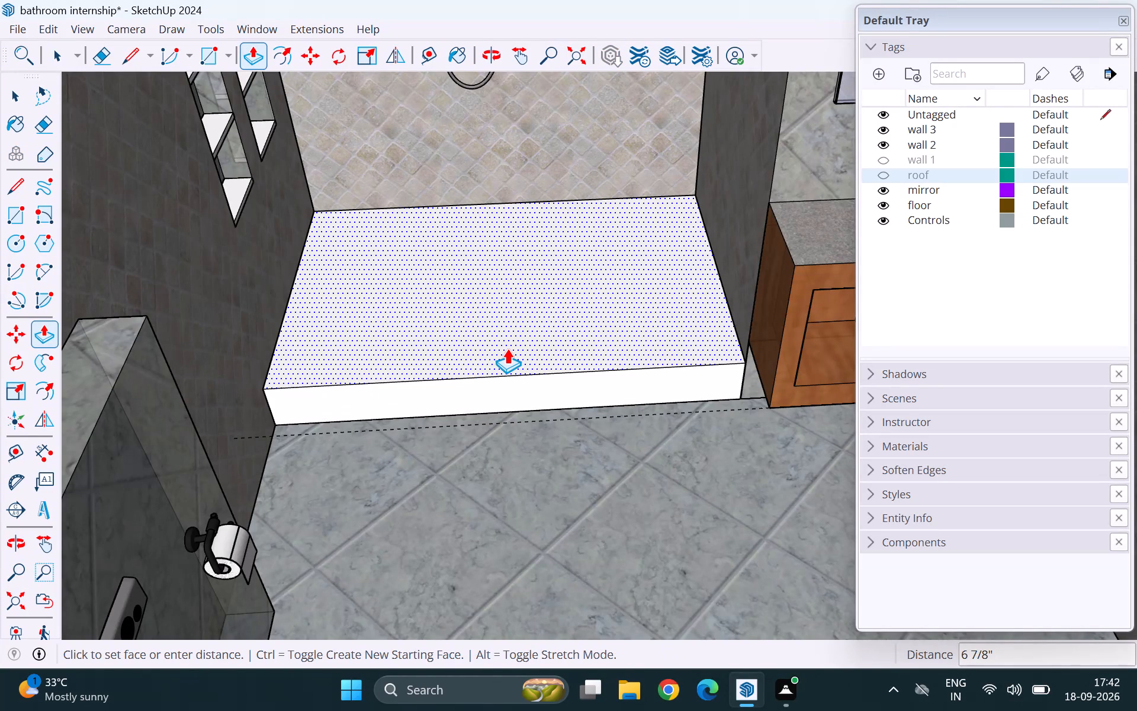
key("2")
key("period")
type("25")
key("Return")
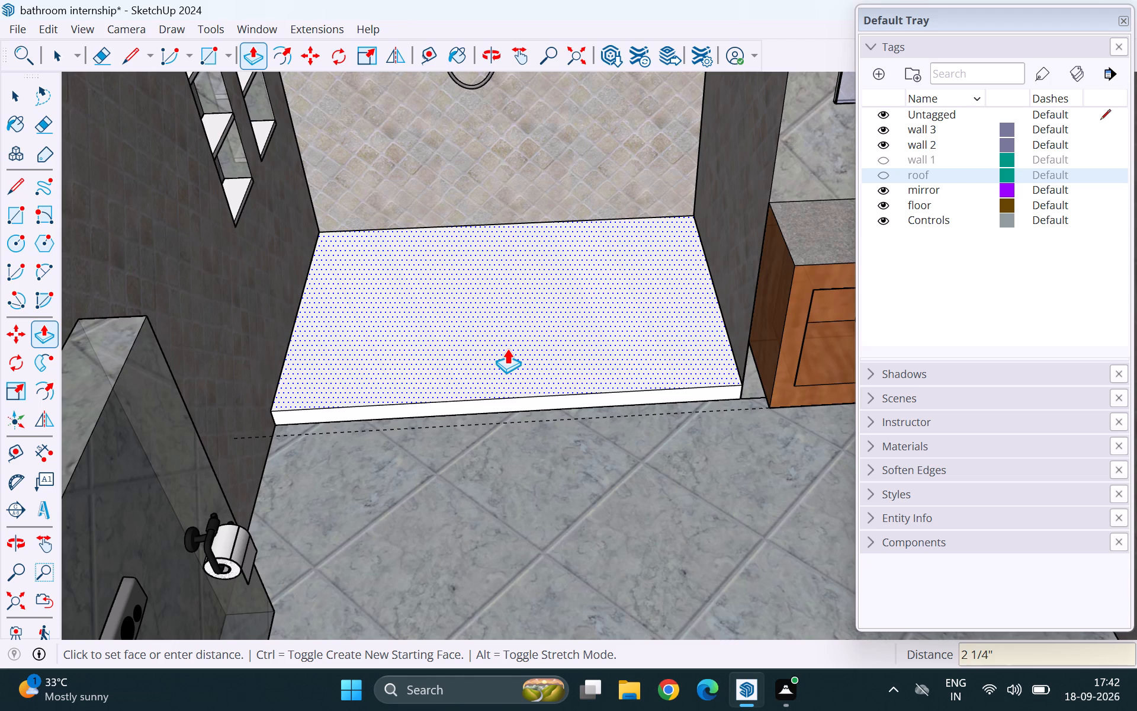
key("space")
scroll(506, 396, "down", 2)
scroll(556, 429, "down", 3)
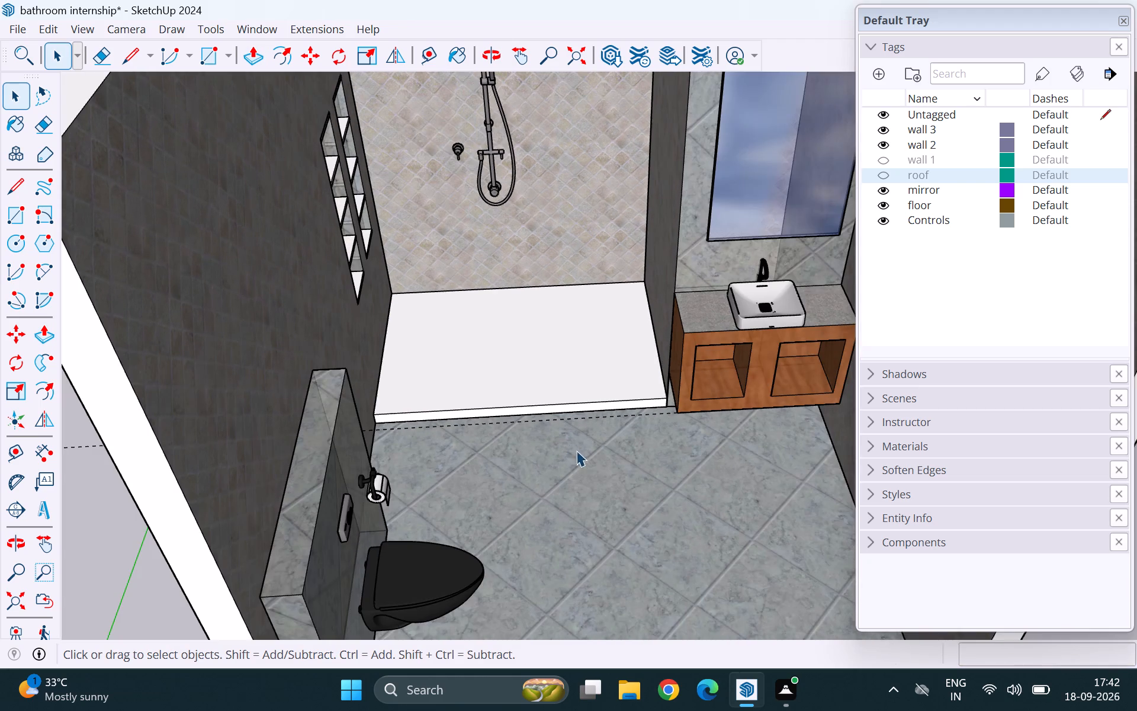
scroll(579, 434, "down", 2)
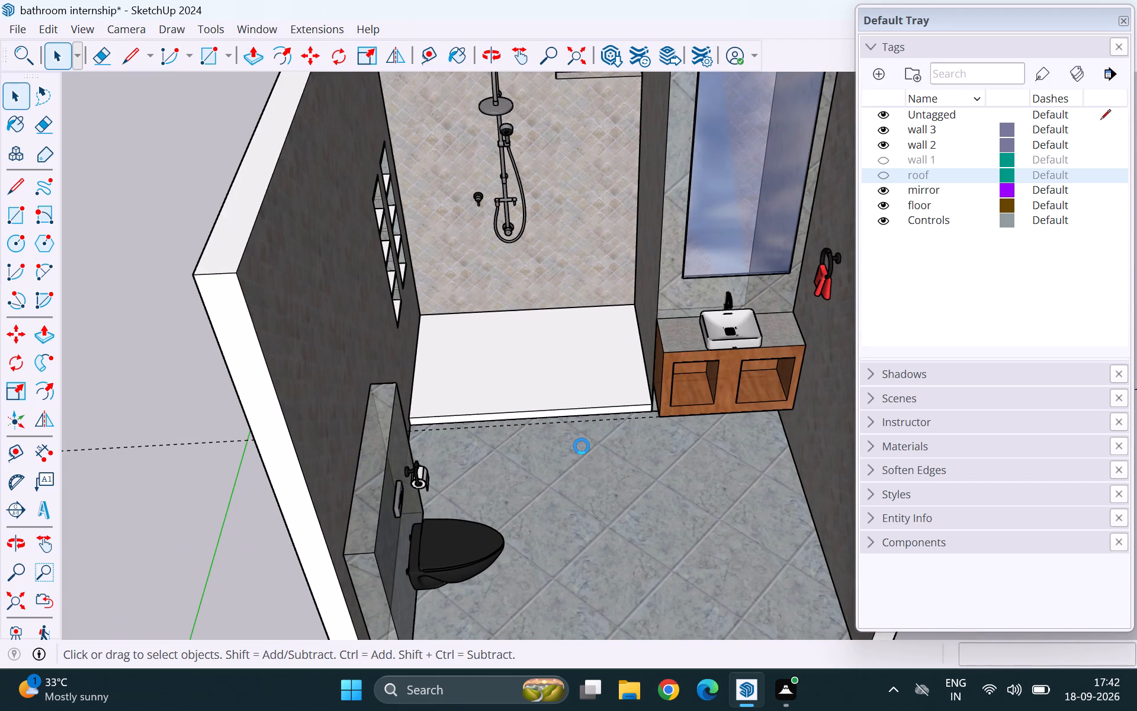
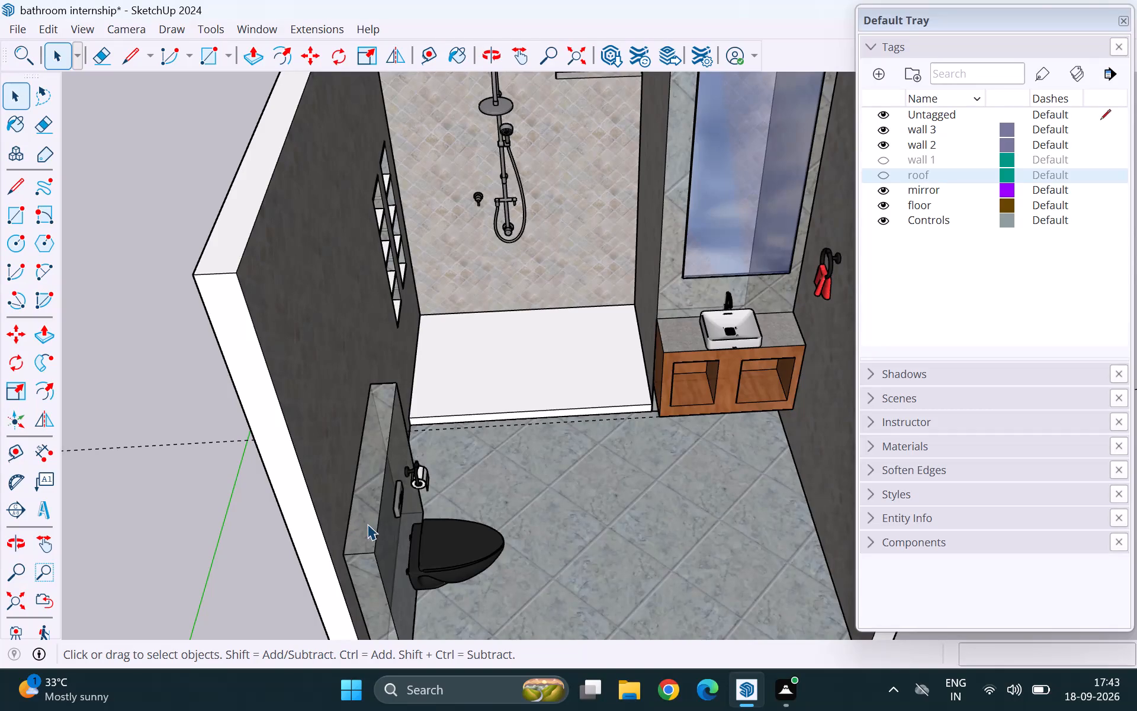
Select all connected geometry of the raised shower slab and make it a group.
scroll(346, 437, "down", 6)
scroll(384, 476, "down", 3)
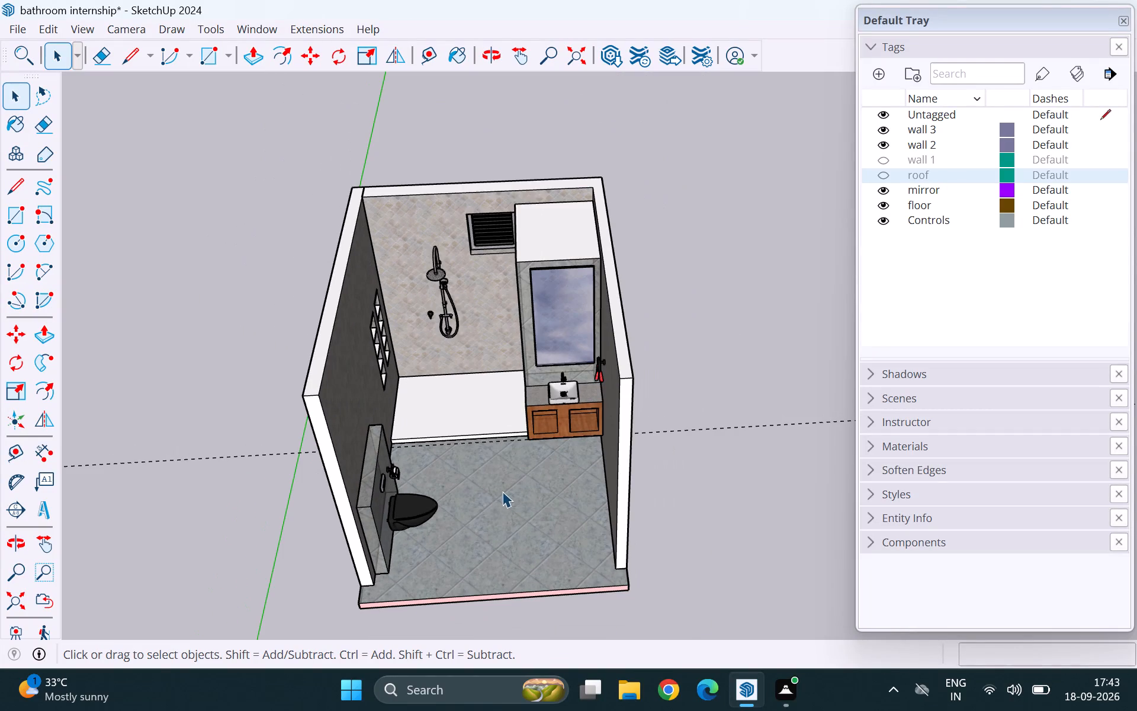
middle_click_drag(488, 485, 421, 325)
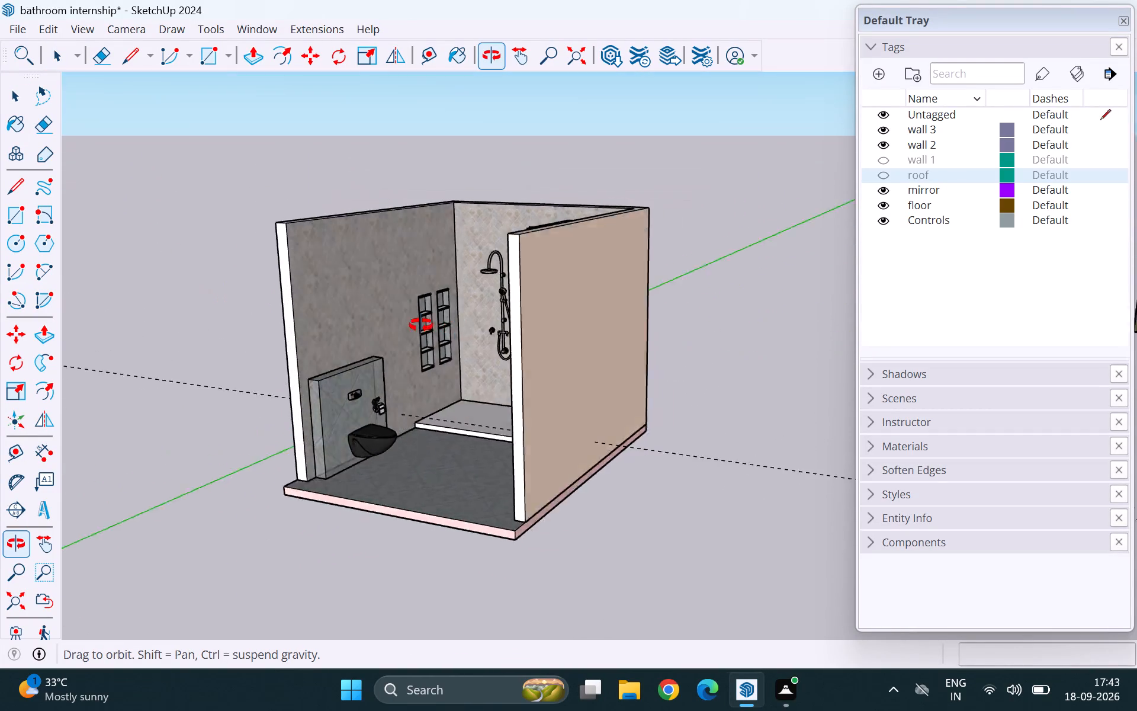
middle_click_drag(421, 325, 537, 332)
middle_click_drag(535, 342, 508, 466)
scroll(471, 422, "up", 2)
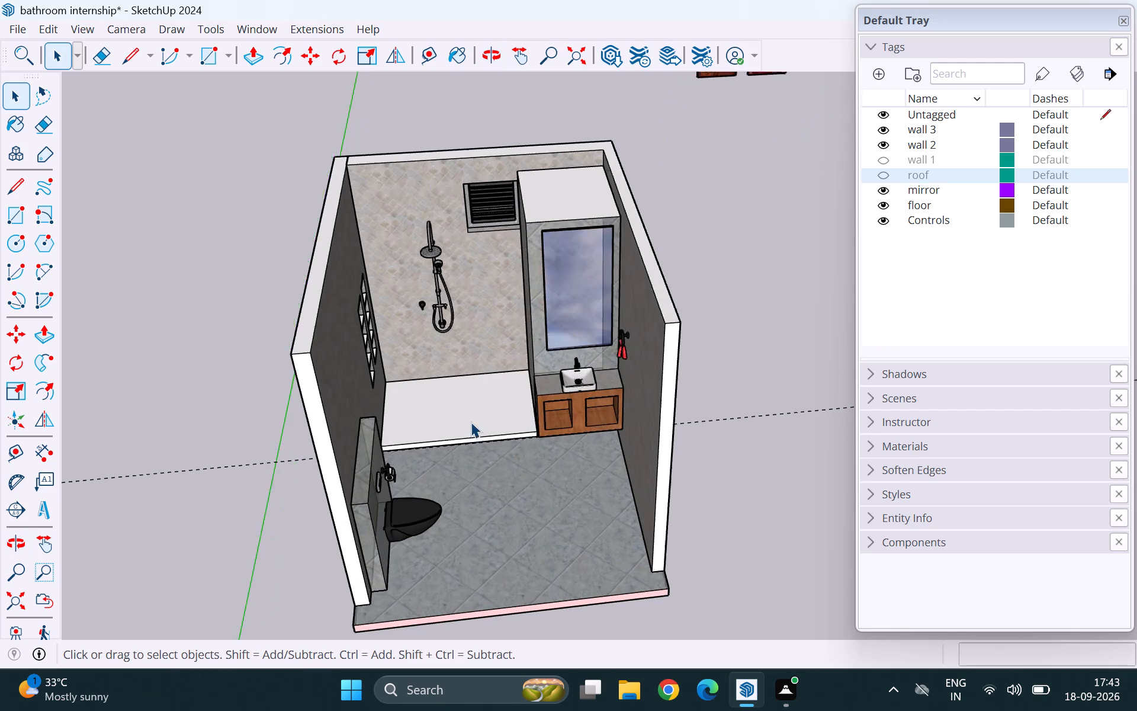
scroll(471, 422, "up", 8)
triple_click(514, 418)
double_click(514, 418)
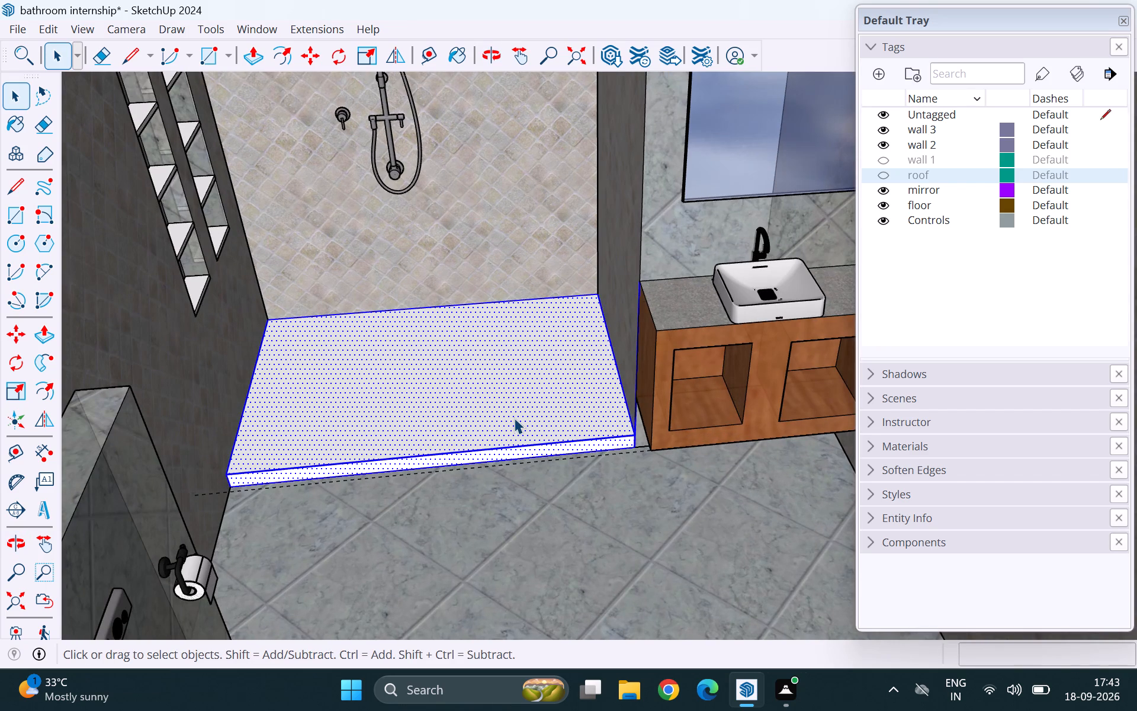
right_click(514, 418)
left_click(555, 171)
scroll(417, 433, "down", 7)
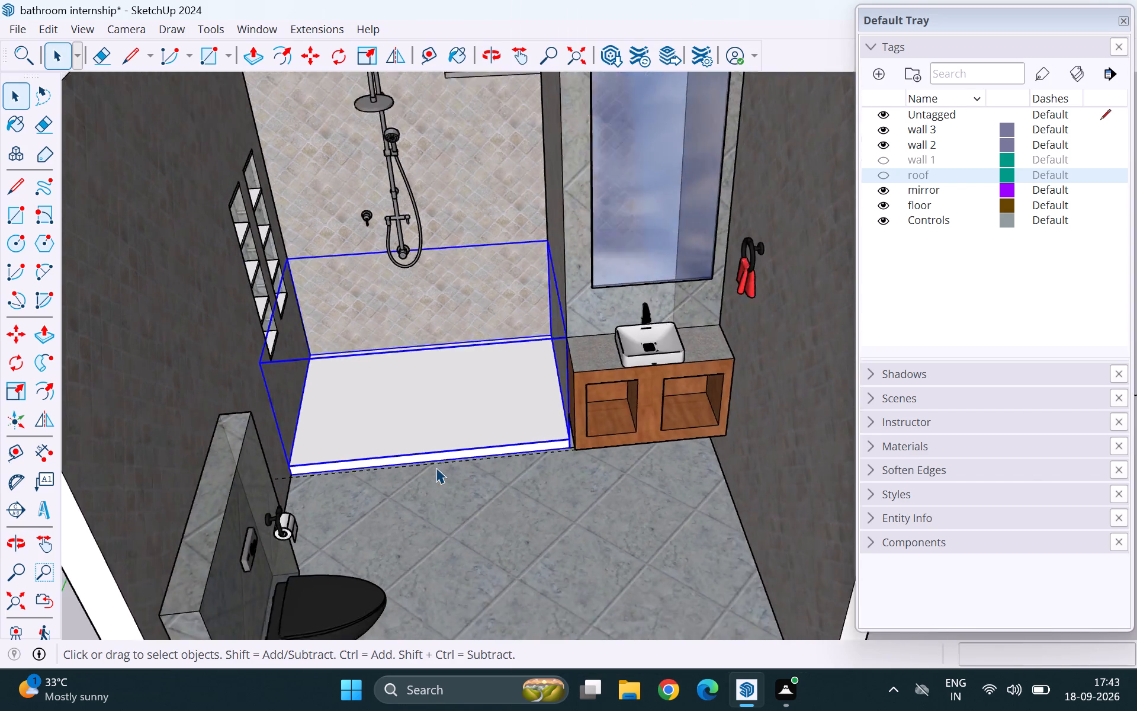
scroll(436, 467, "down", 4)
left_click(706, 294)
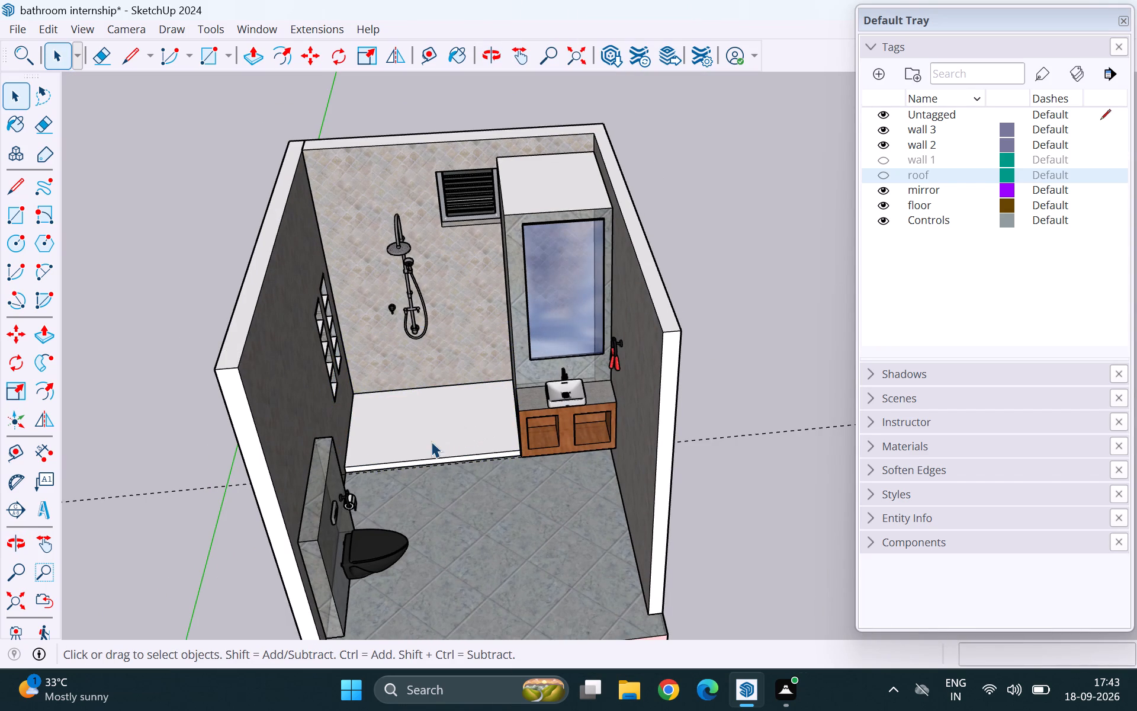
Inside the shower slab group, paint the top face with the Stone Vein Gray material from the Stone collection.
middle_click_drag(430, 441, 423, 474)
scroll(438, 407, "up", 4)
left_click(454, 434)
double_click(455, 434)
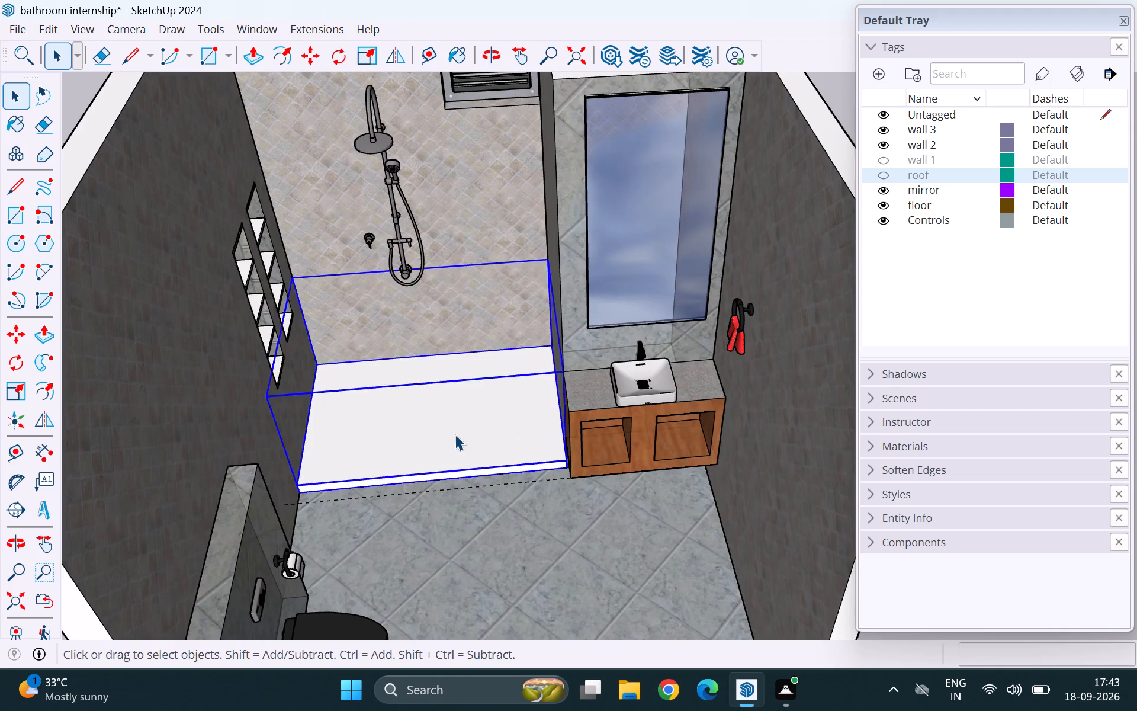
left_click(455, 434)
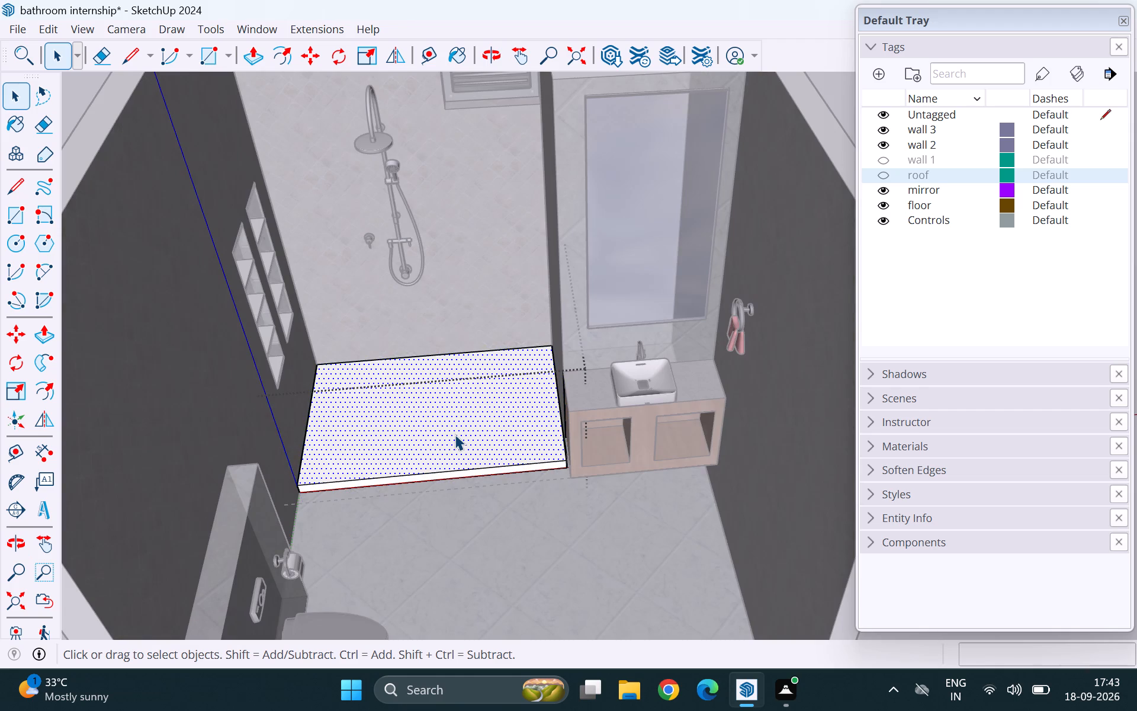
key("b")
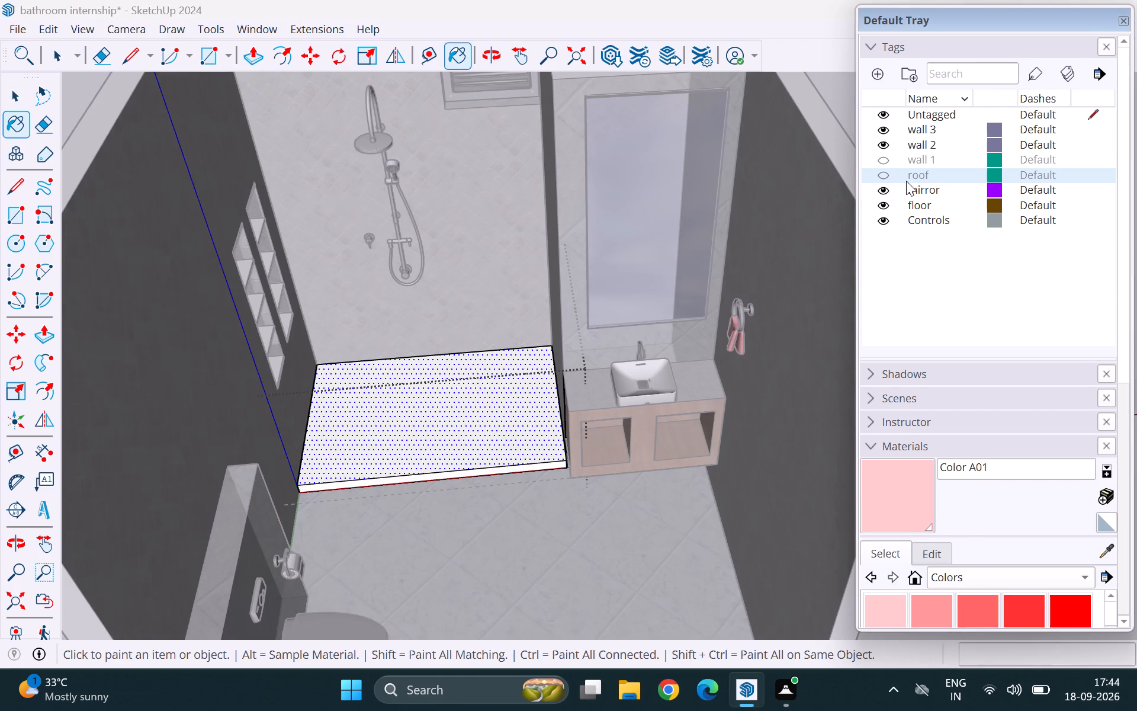
left_click(897, 43)
left_click(978, 281)
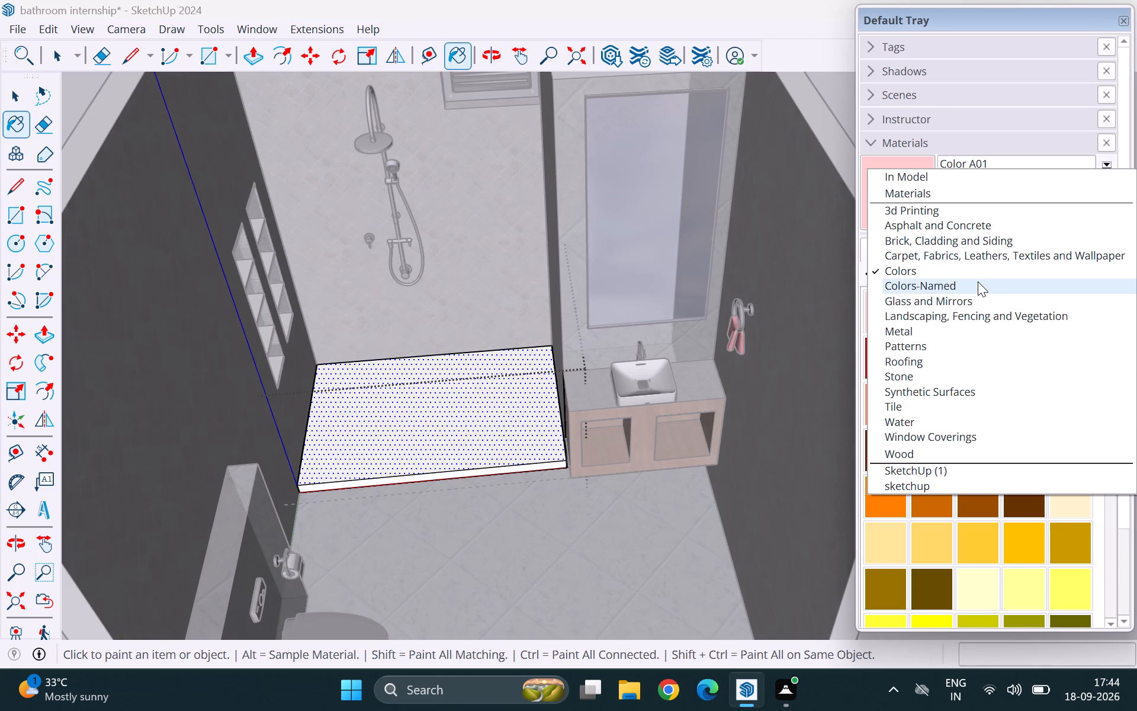
left_click(901, 377)
left_click(973, 363)
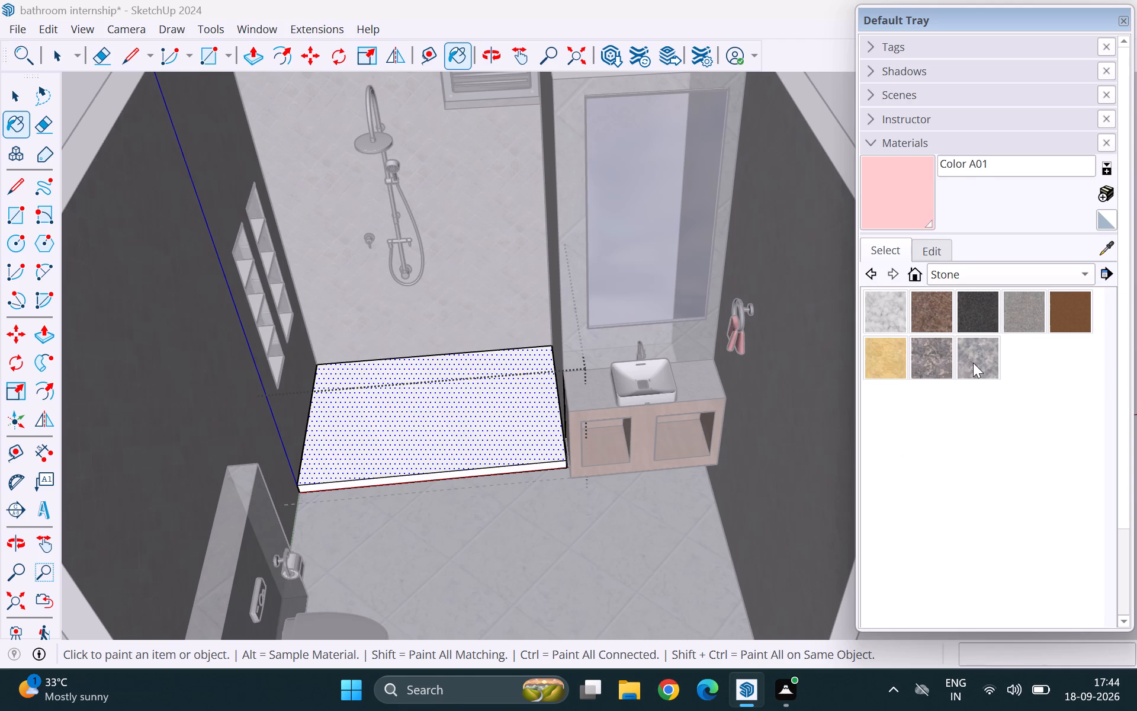
left_click(506, 422)
key("space")
scroll(509, 446, "down", 10)
left_click(721, 326)
Sample the slab's top material and paint the slab's front riser face with the same Stone Vein Gray.
scroll(476, 425, "up", 10)
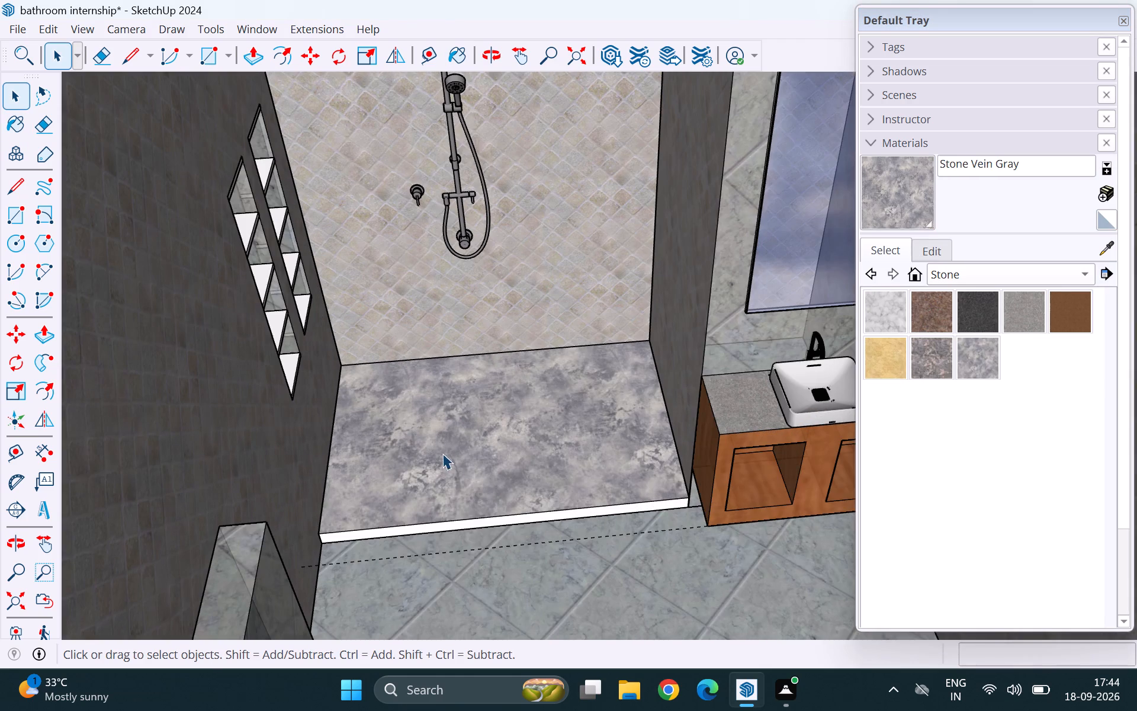
middle_click_drag(484, 529, 466, 461)
scroll(537, 562, "up", 8)
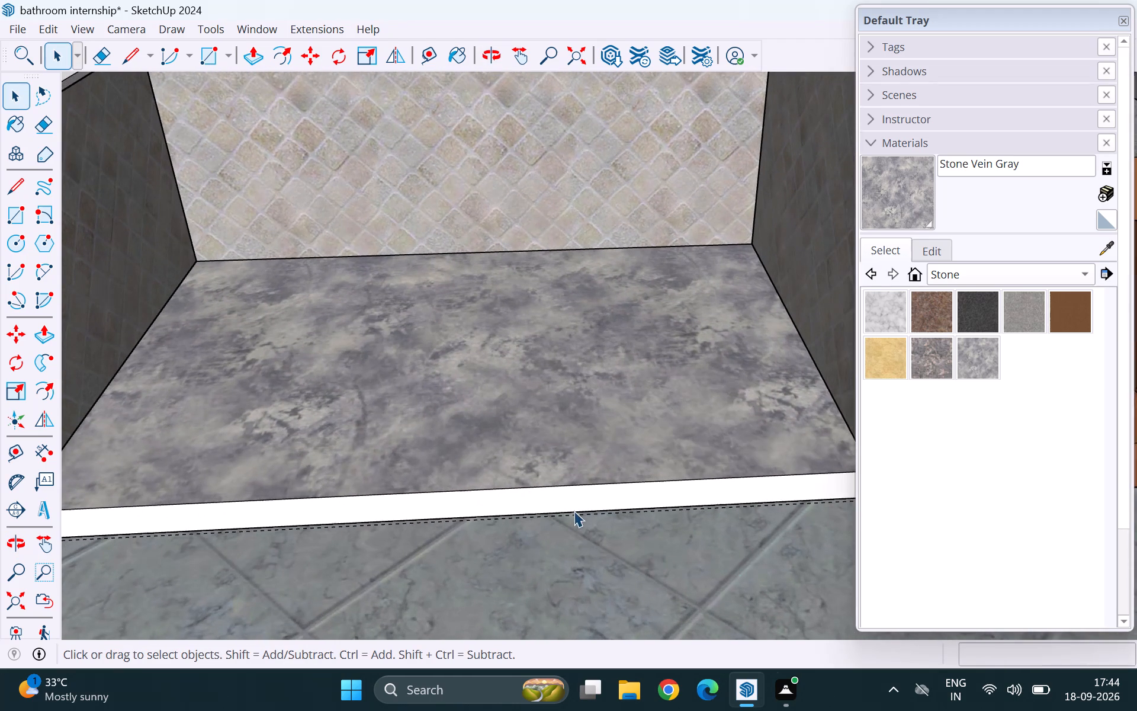
double_click(574, 502)
left_click(661, 491)
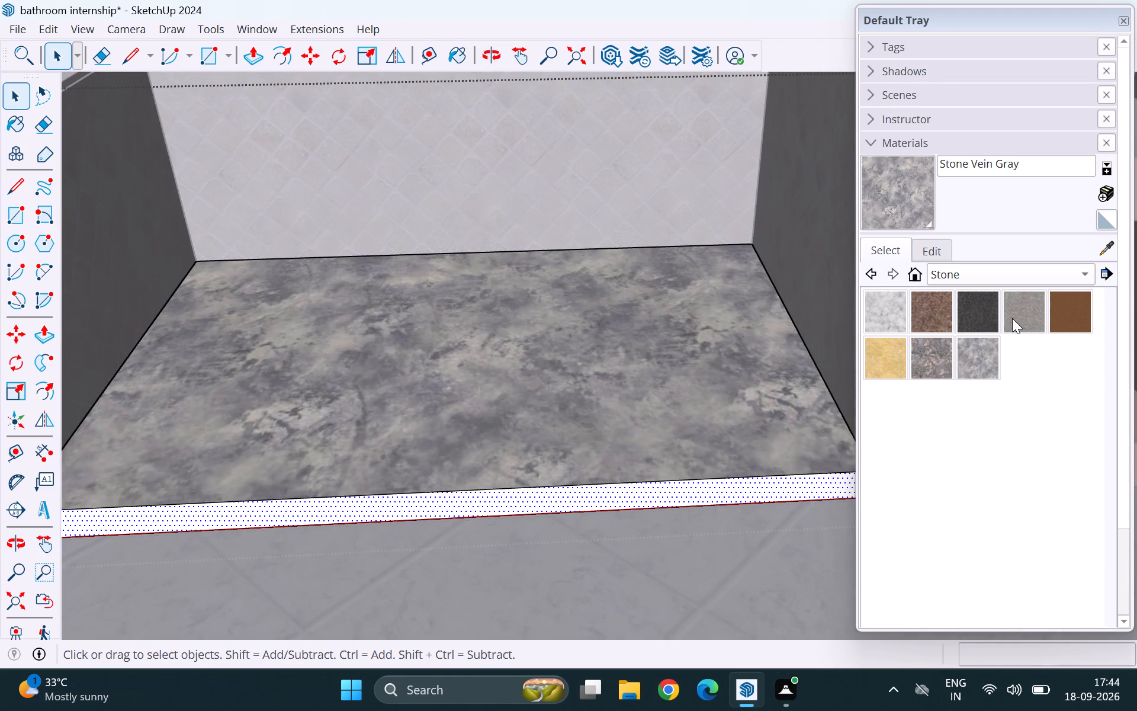
left_click(1104, 248)
left_click(677, 403)
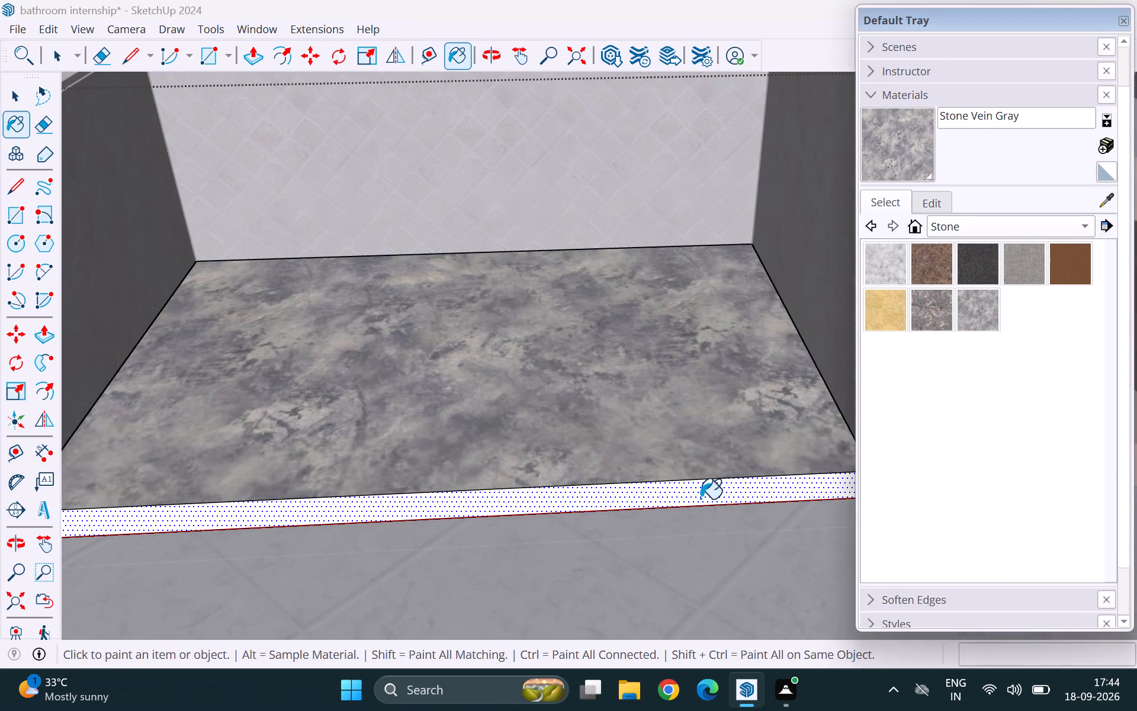
left_click(701, 498)
key("space")
key("space")
scroll(523, 497, "down", 14)
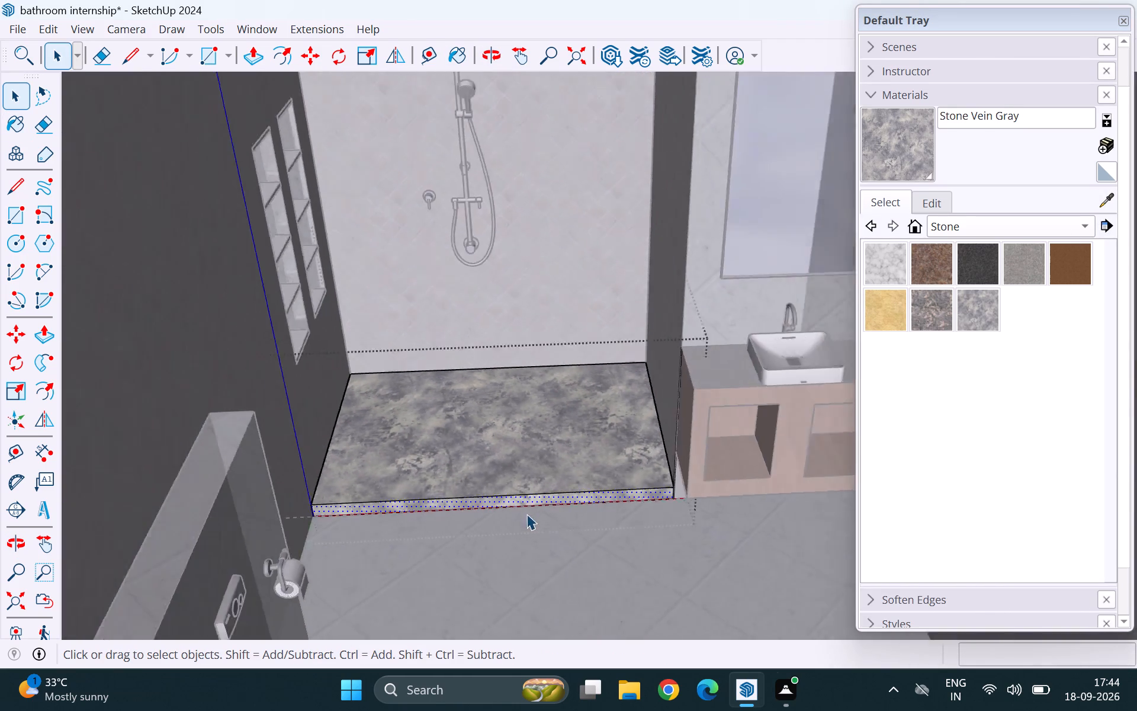
scroll(526, 514, "down", 7)
left_click(729, 303)
Examine the stone-finished shower floor from several angles, including where it meets the walls, the bathroom floor and the vanity.
scroll(515, 467, "up", 8)
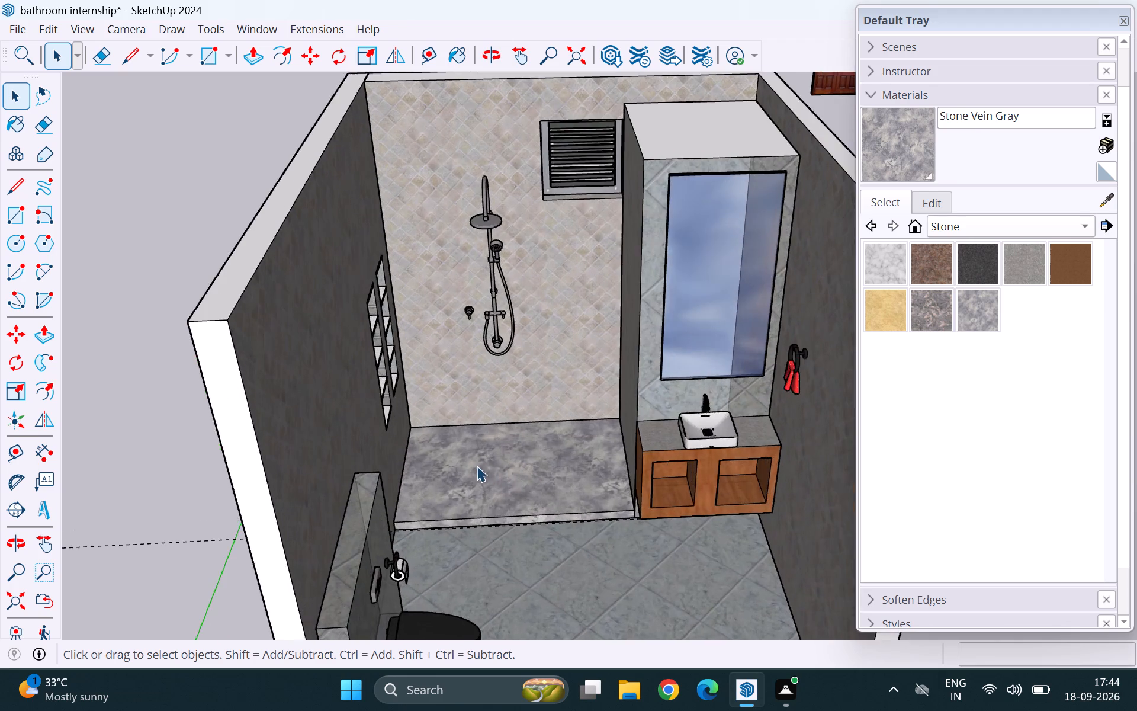
scroll(477, 466, "up", 2)
middle_click_drag(436, 443, 416, 488)
scroll(426, 458, "down", 5)
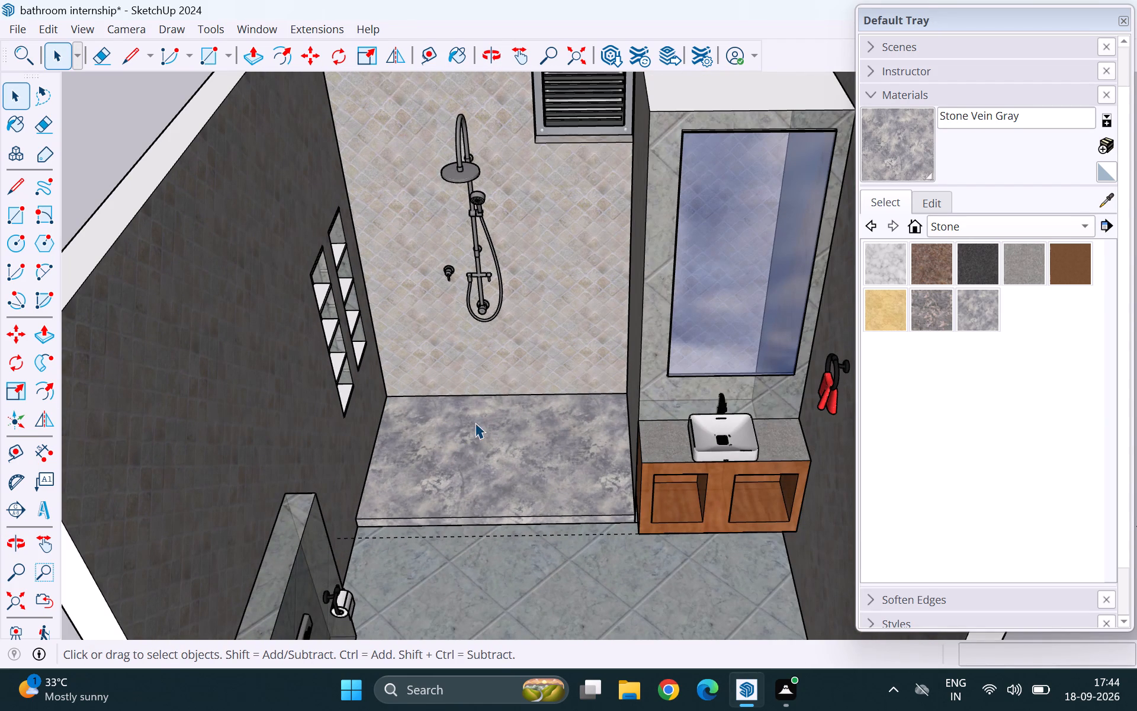
middle_click_drag(422, 425, 529, 417)
scroll(616, 422, "up", 10)
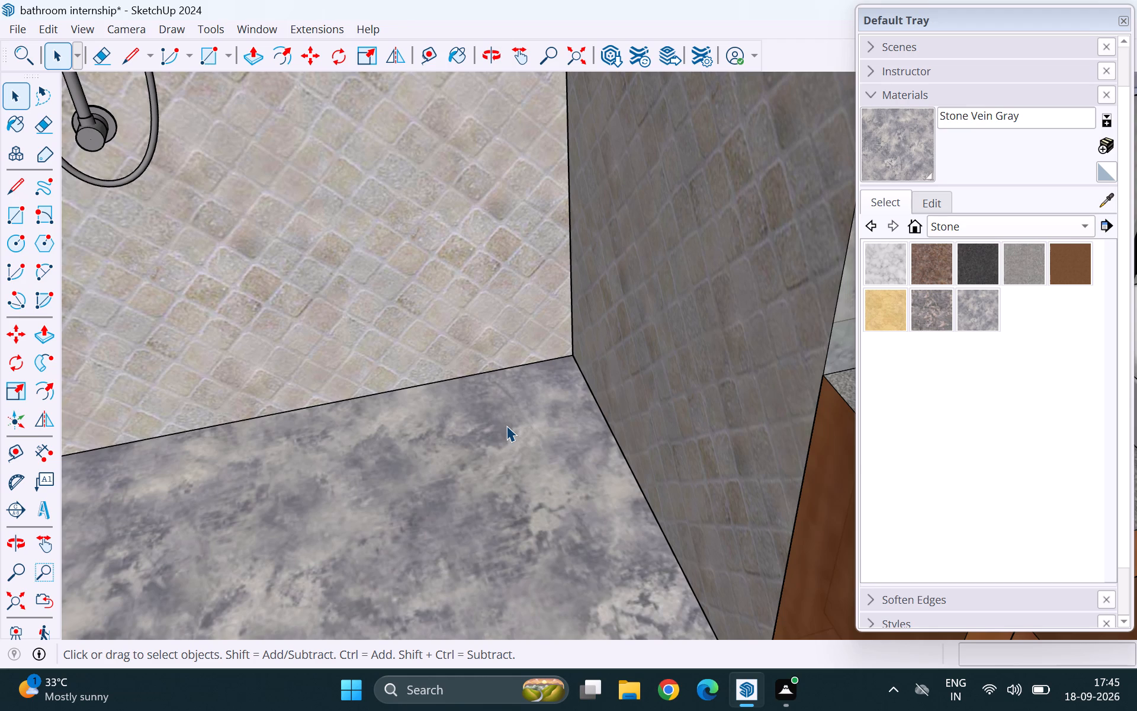
scroll(506, 425, "down", 3)
scroll(651, 198, "down", 10)
middle_click_drag(643, 355, 630, 365)
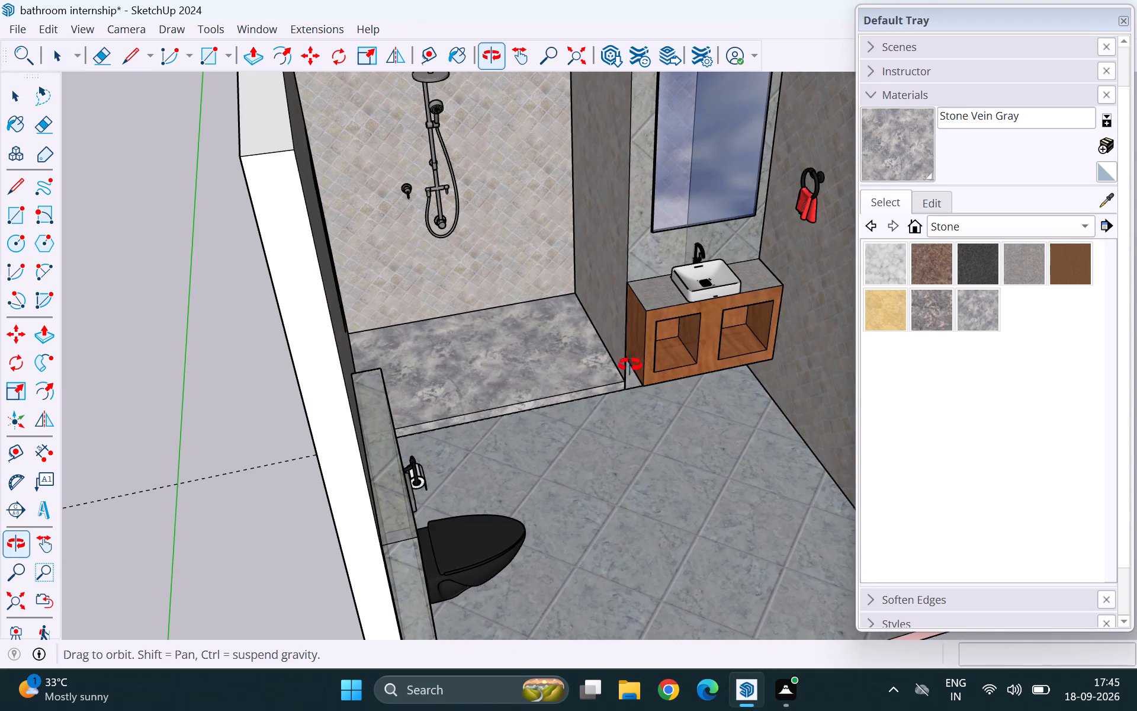
middle_click_drag(630, 365, 603, 384)
scroll(601, 366, "up", 9)
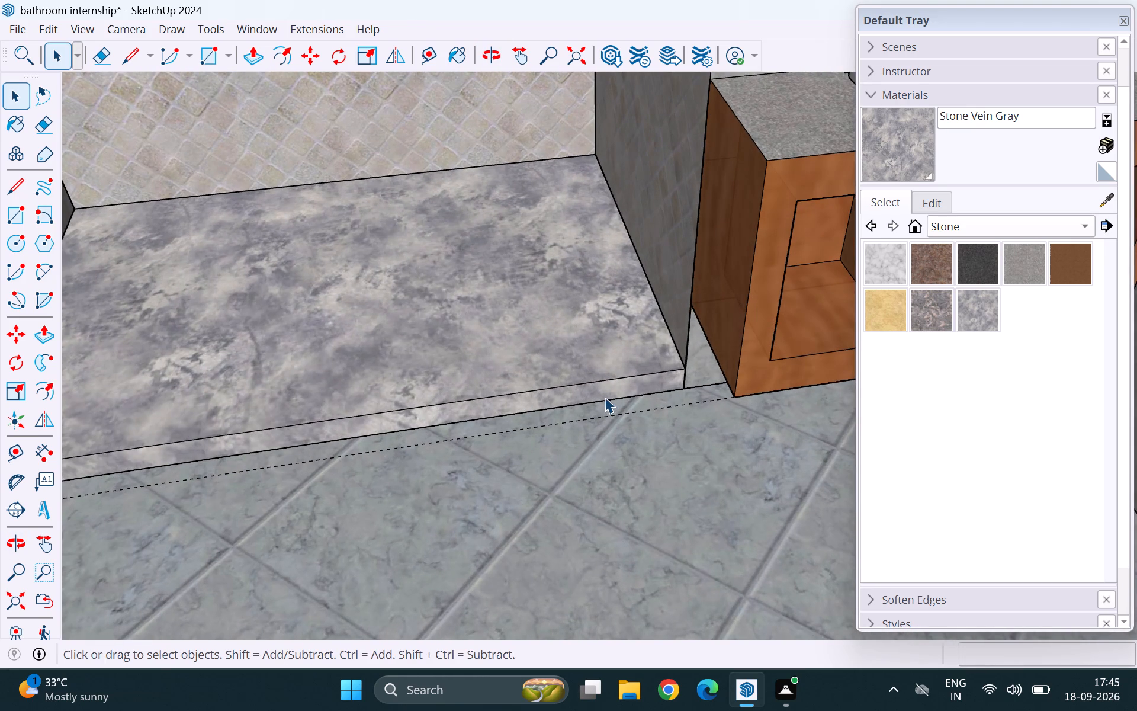
scroll(641, 466, "down", 4)
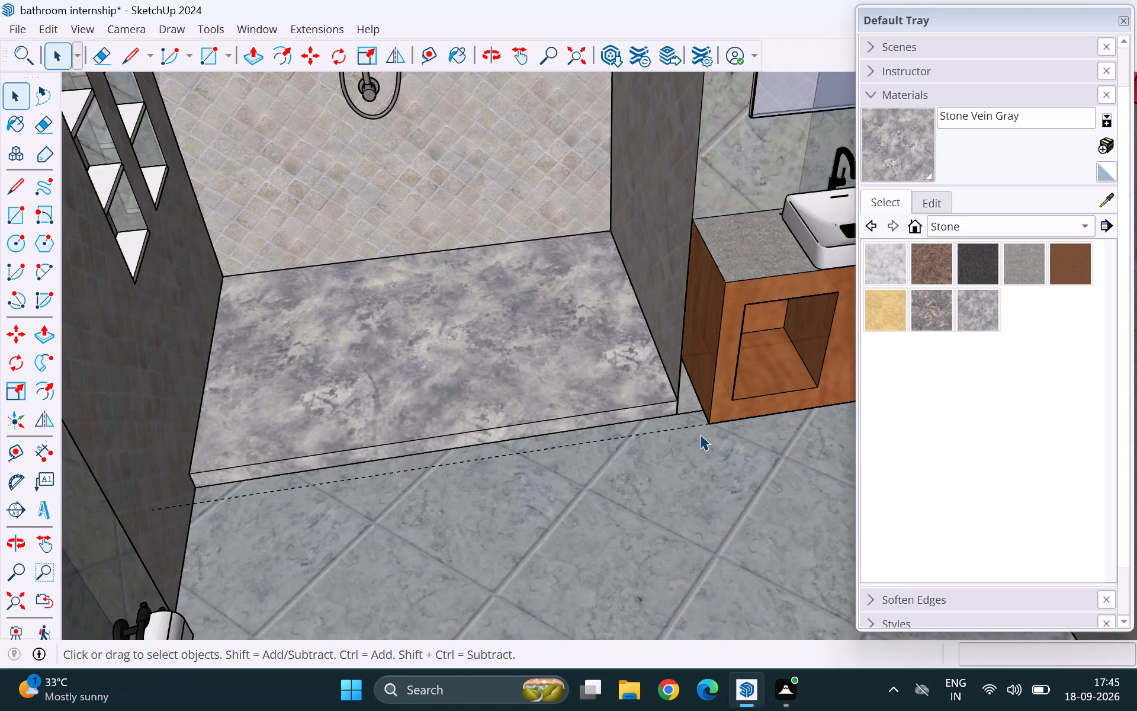
scroll(700, 434, "down", 5)
scroll(609, 449, "down", 4)
middle_click_drag(611, 472, 580, 352)
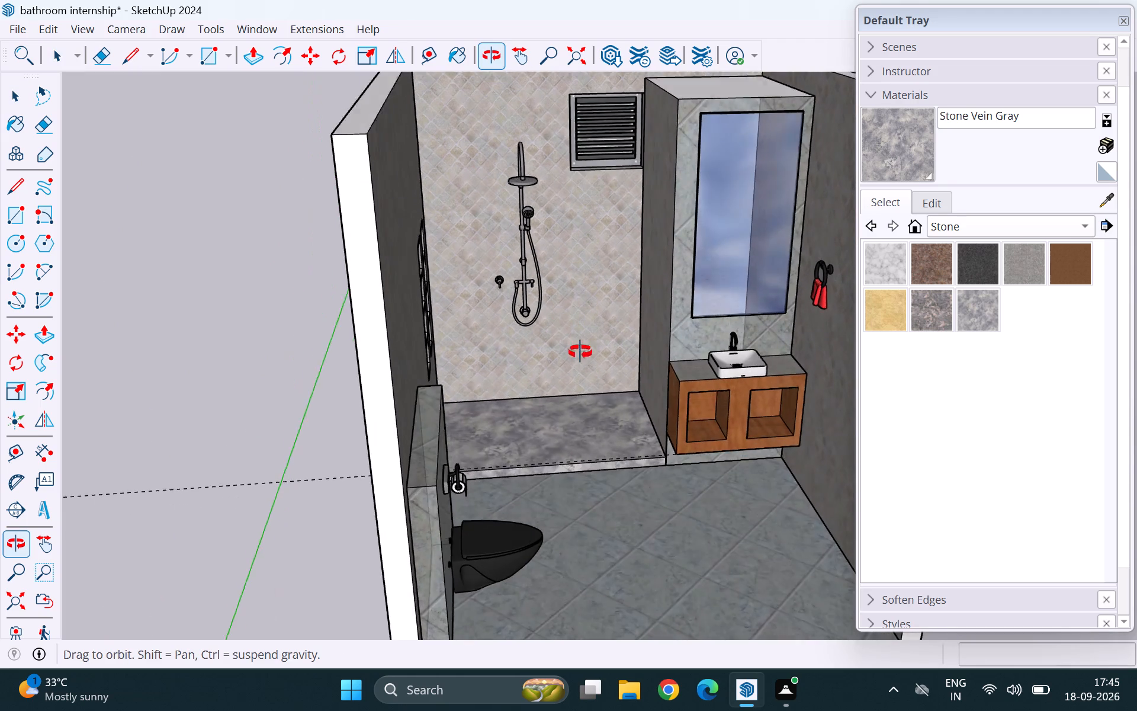
middle_click_drag(580, 352, 568, 324)
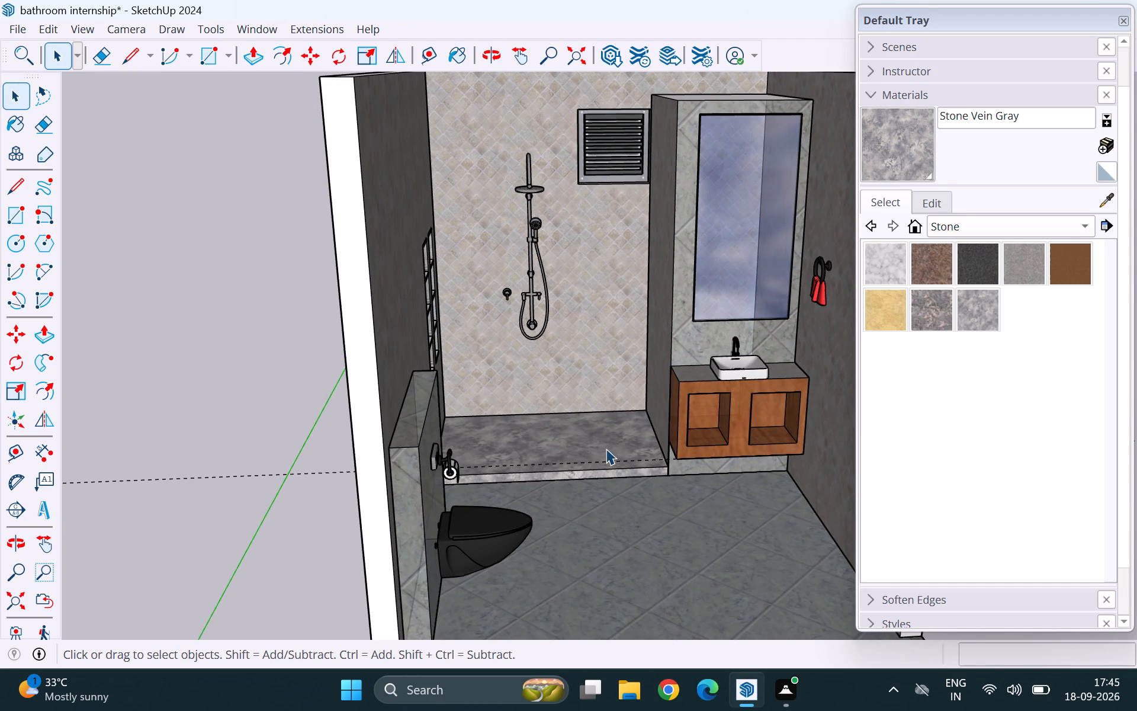
scroll(606, 449, "up", 5)
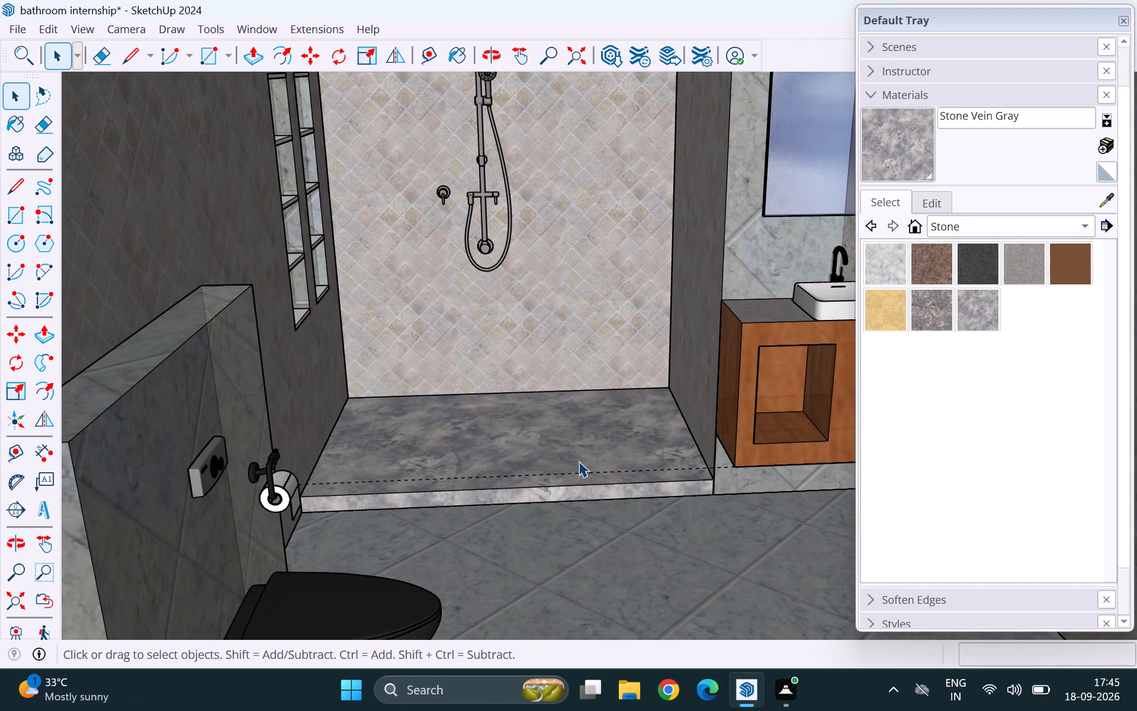
scroll(554, 457, "down", 9)
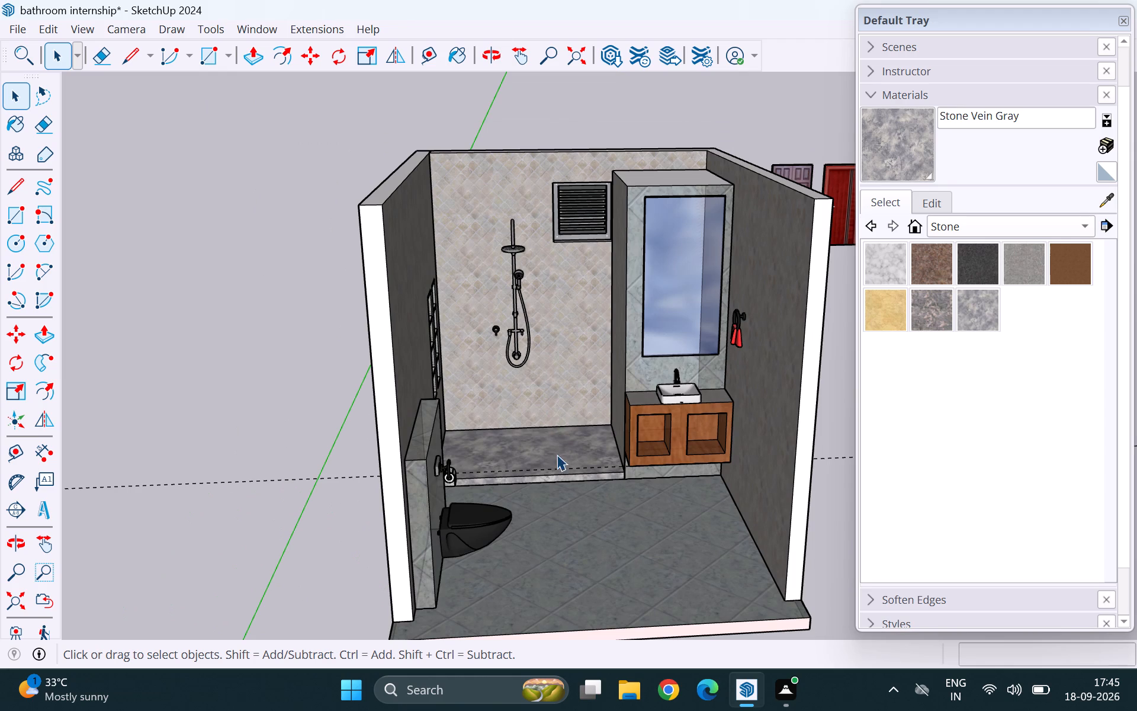
scroll(523, 528, "down", 4)
middle_click_drag(569, 535, 534, 555)
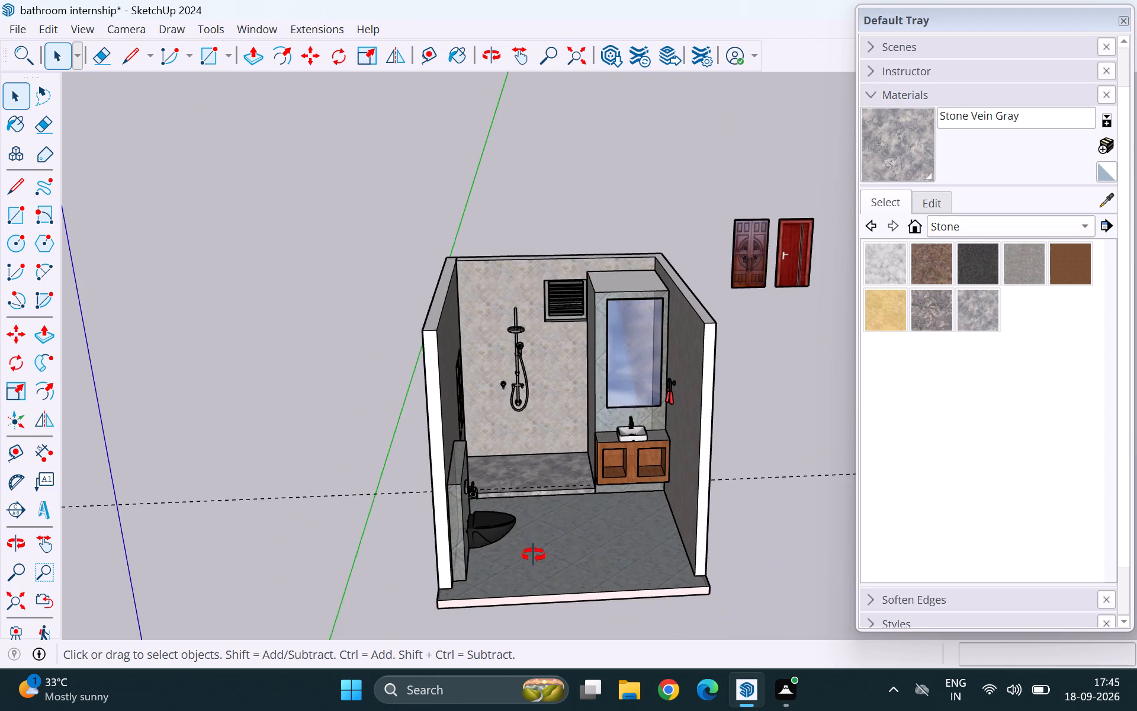
middle_click_drag(534, 555, 372, 584)
scroll(410, 585, "up", 1)
scroll(430, 531, "up", 4)
scroll(436, 514, "down", 5)
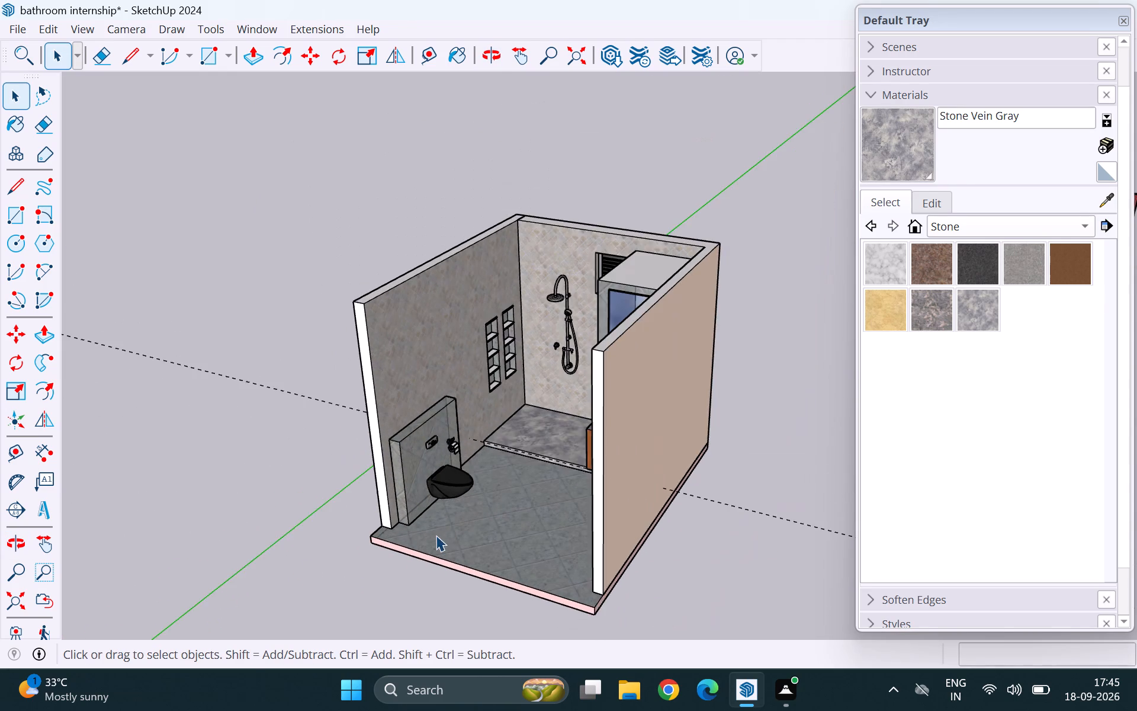
middle_click_drag(436, 535, 676, 532)
scroll(661, 462, "up", 5)
scroll(603, 463, "up", 4)
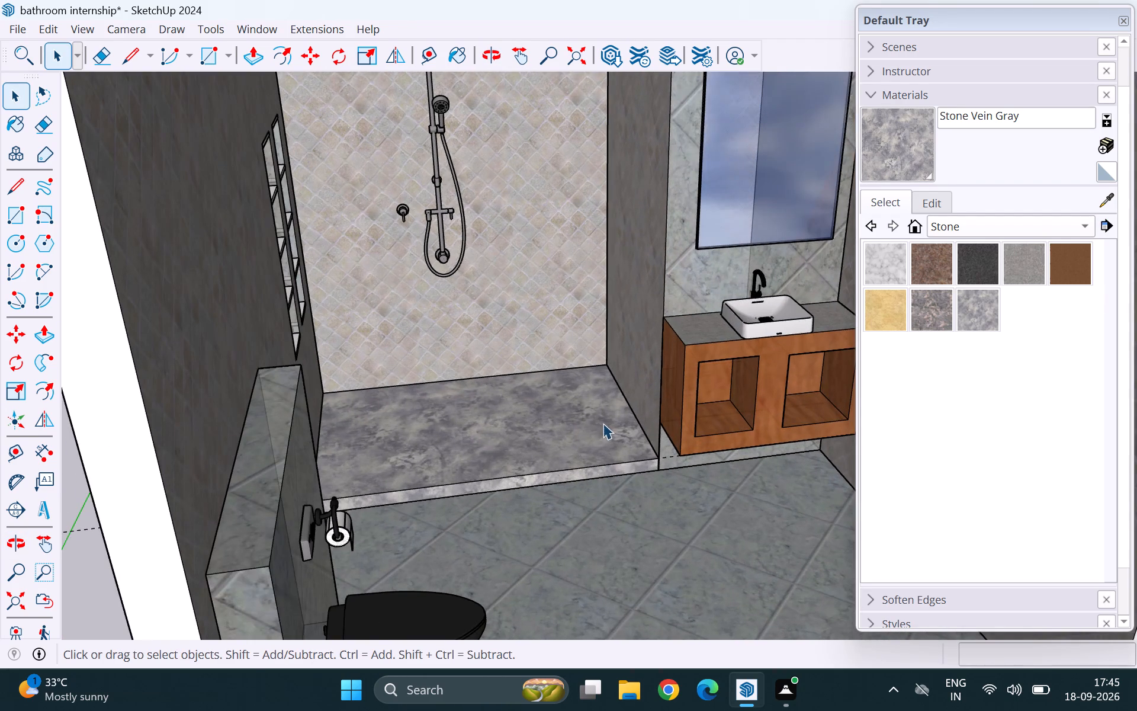
middle_click_drag(603, 423, 587, 463)
scroll(577, 466, "down", 4)
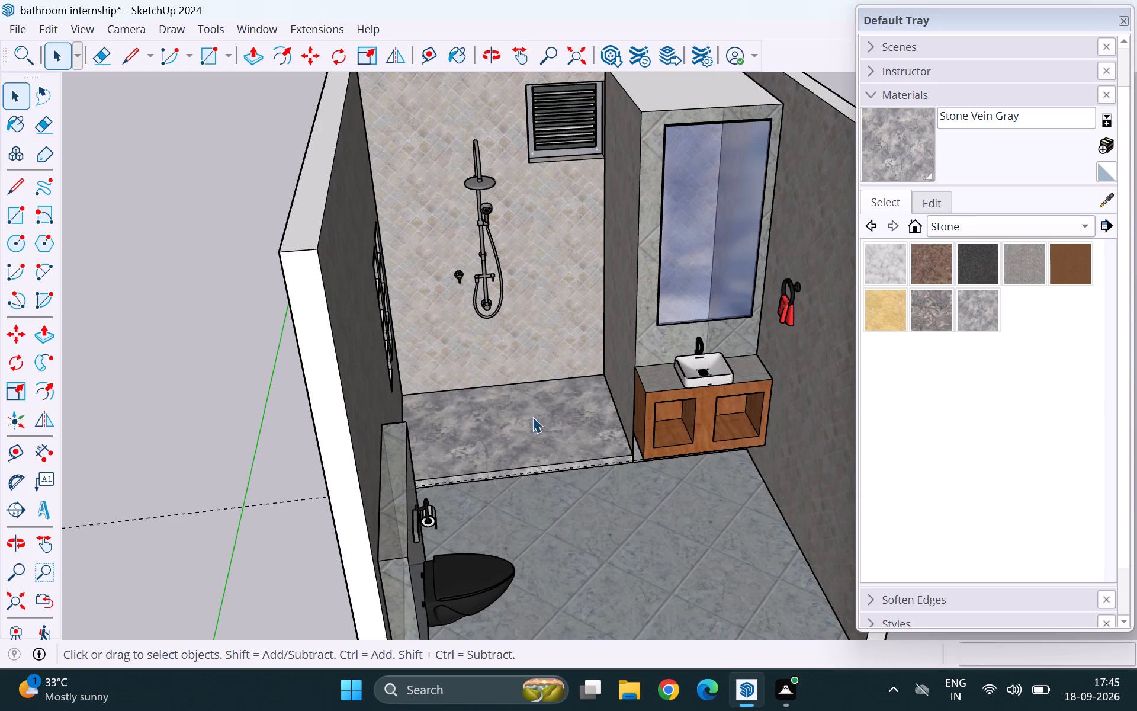
scroll(460, 523, "down", 4)
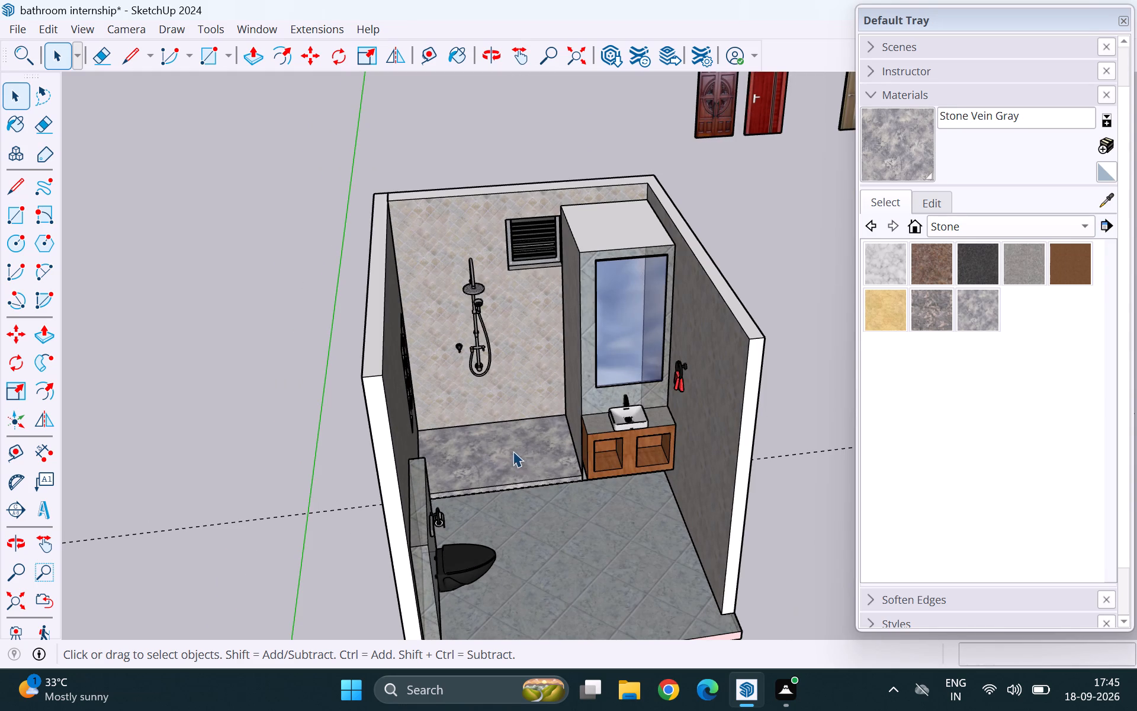
scroll(545, 431, "up", 10)
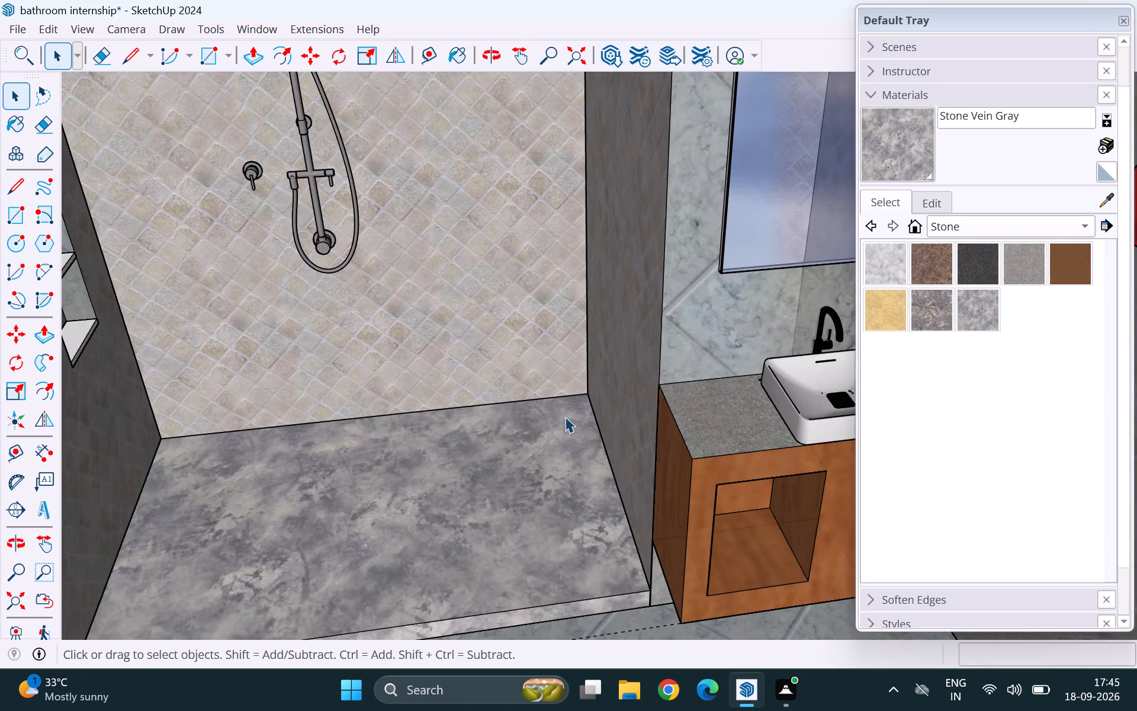
scroll(564, 417, "up", 4)
scroll(541, 437, "down", 2)
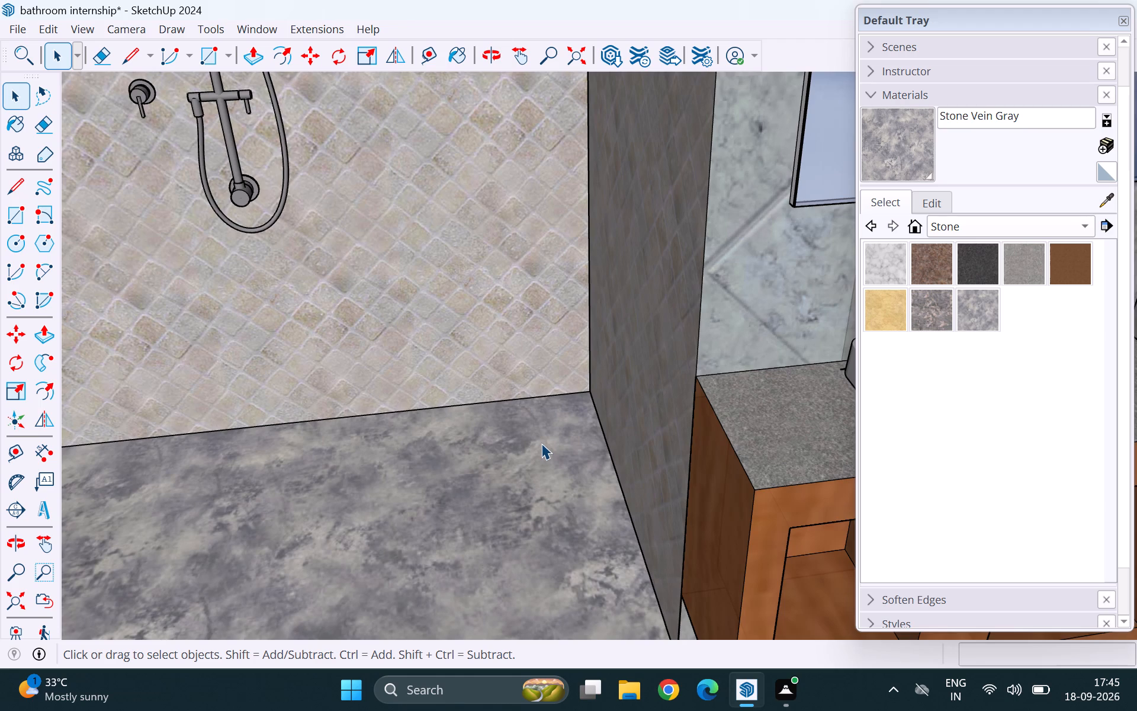
scroll(523, 385, "down", 10)
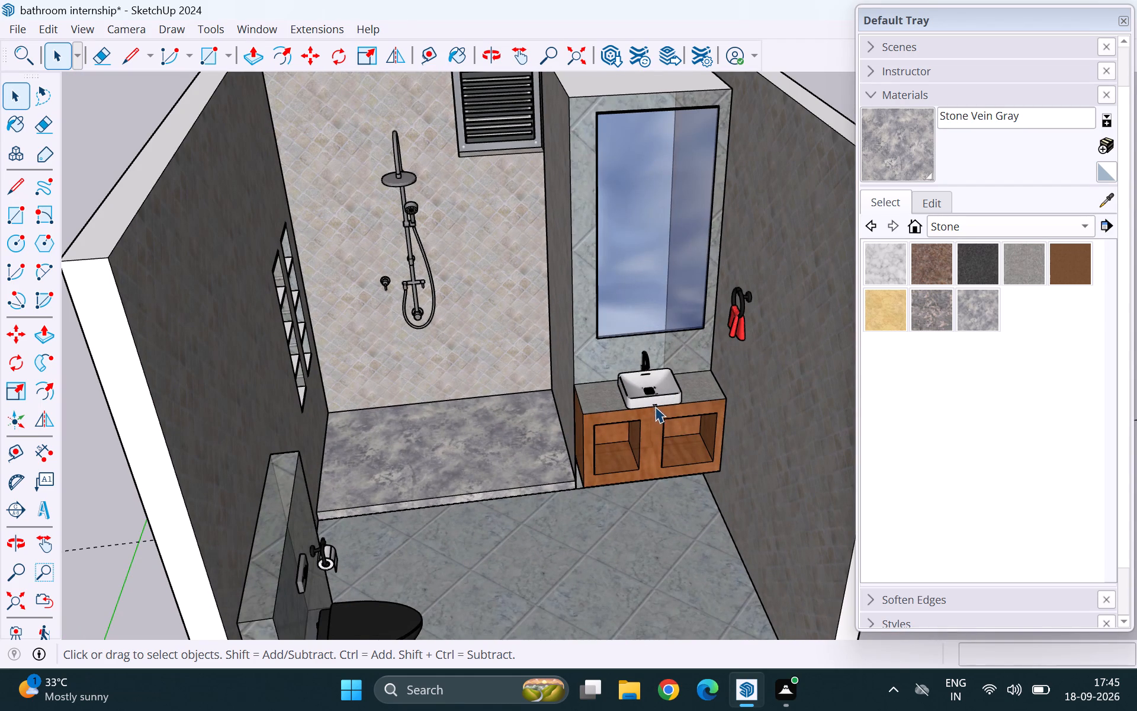
scroll(676, 422, "up", 4)
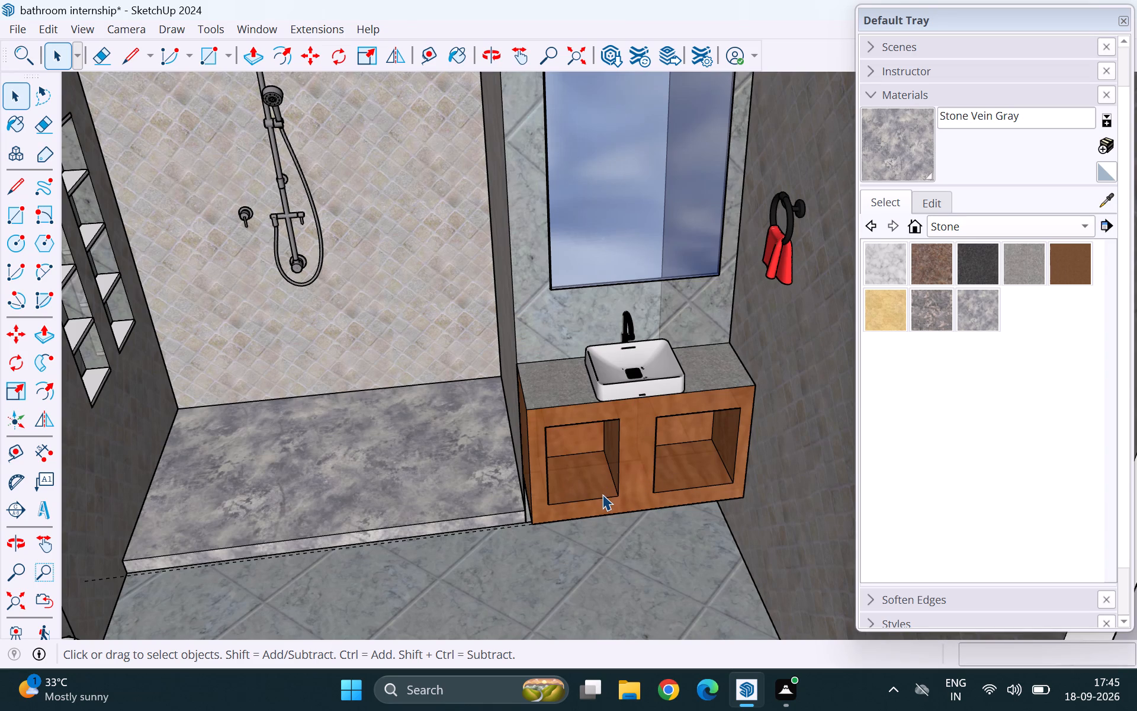
Draw a narrow drain rectangle about 2' 1 1/2" by 3 15/16" on the shower floor, alongside the vanity partition near the back corner.
scroll(515, 364, "down", 12)
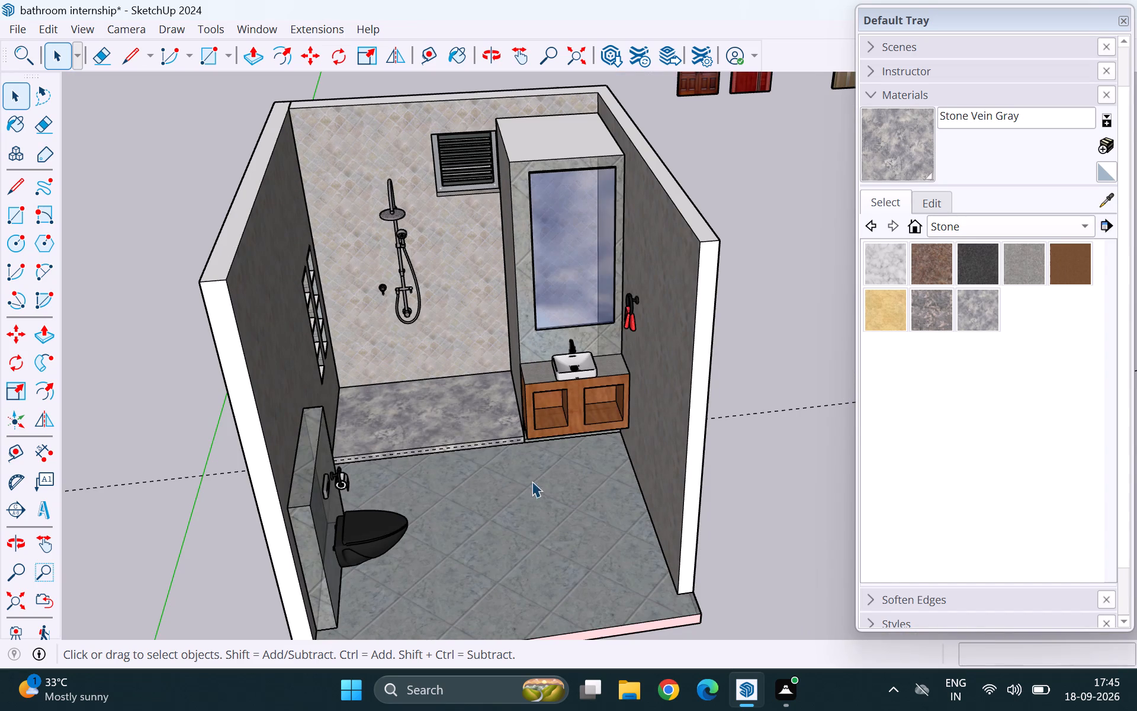
scroll(631, 516, "down", 4)
middle_click_drag(593, 556, 667, 558)
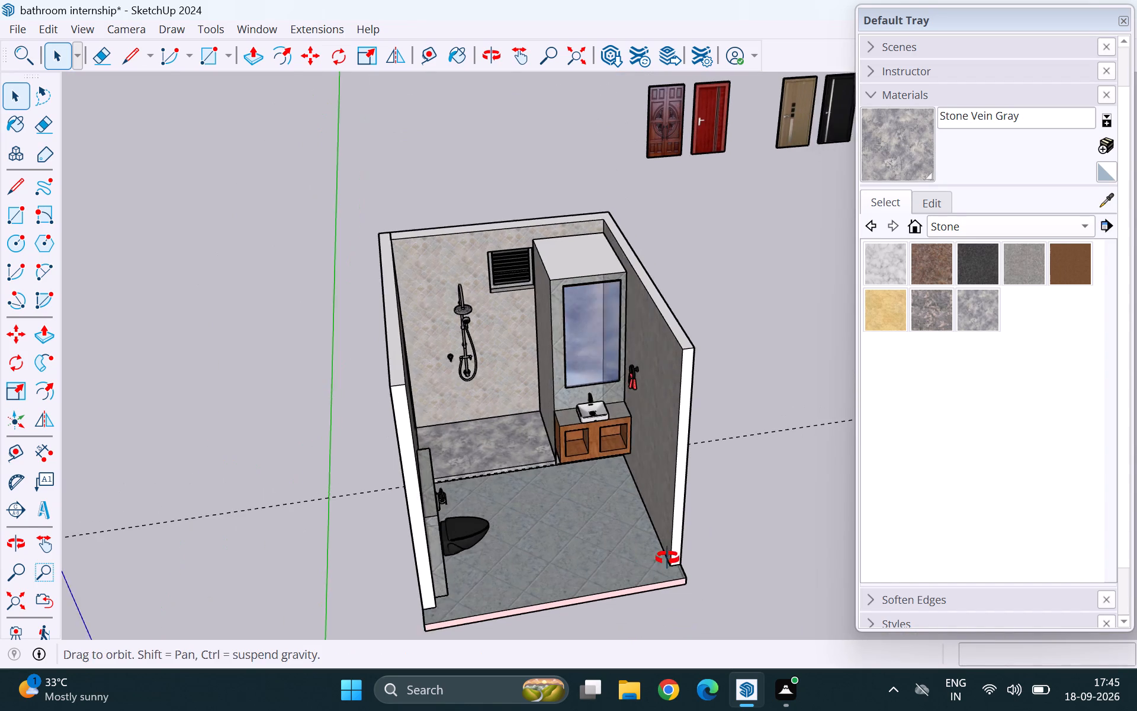
middle_click_drag(667, 558, 669, 558)
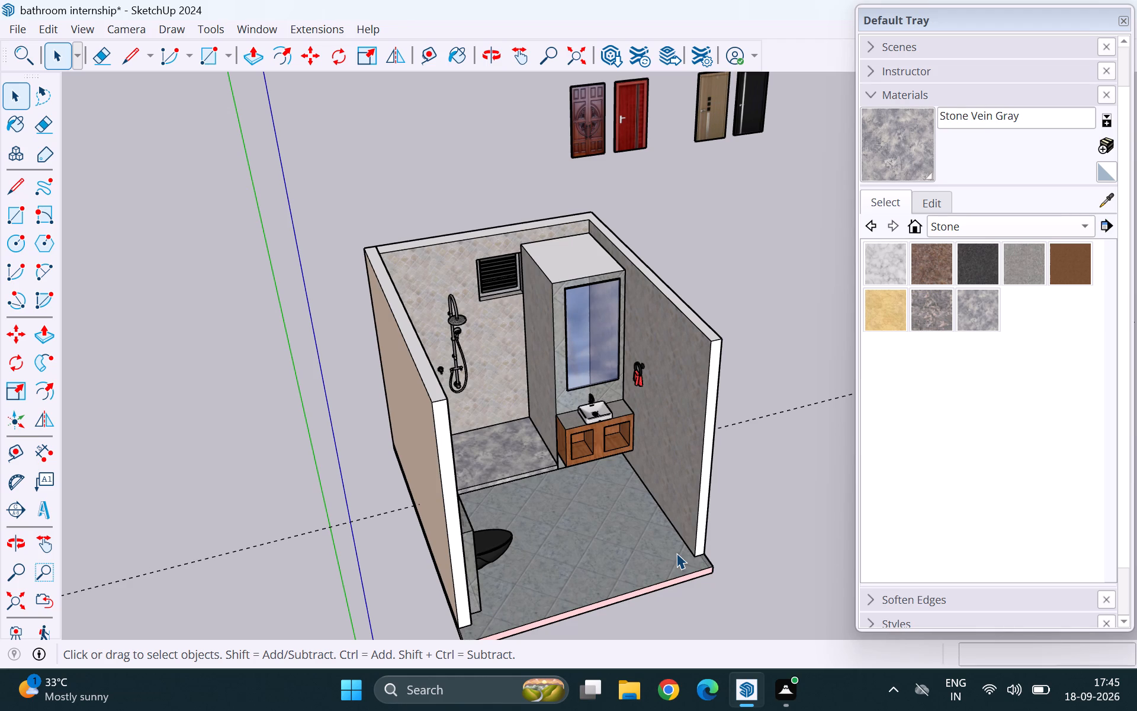
scroll(567, 548, "up", 5)
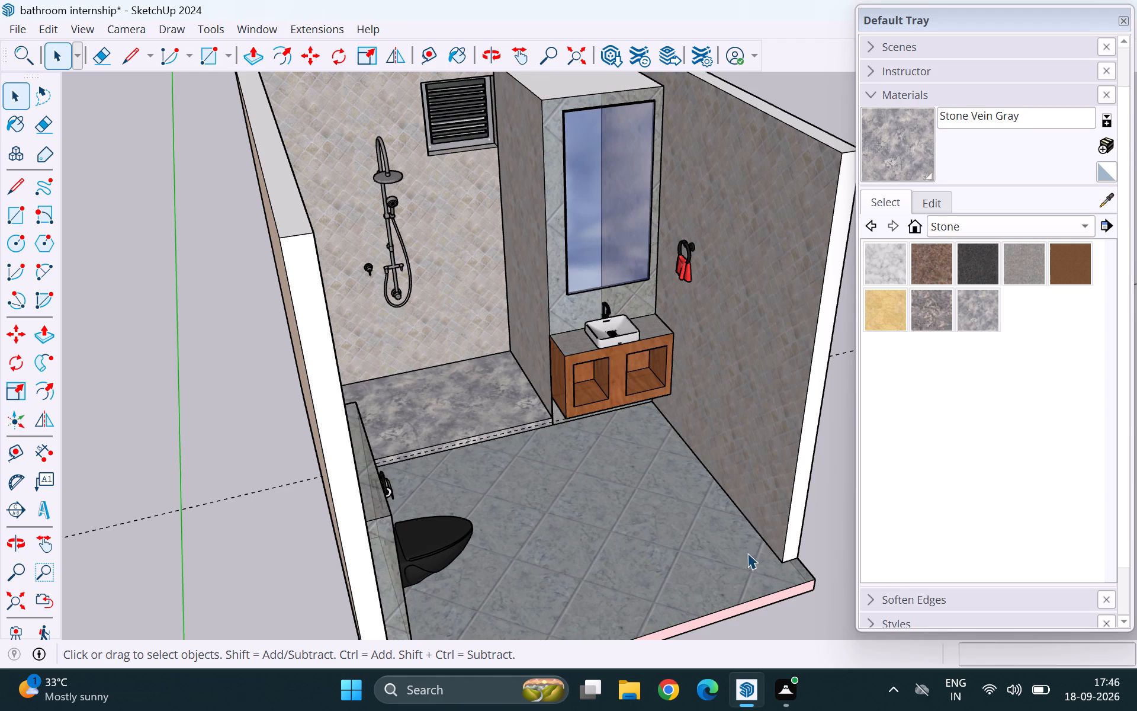
scroll(612, 460, "down", 6)
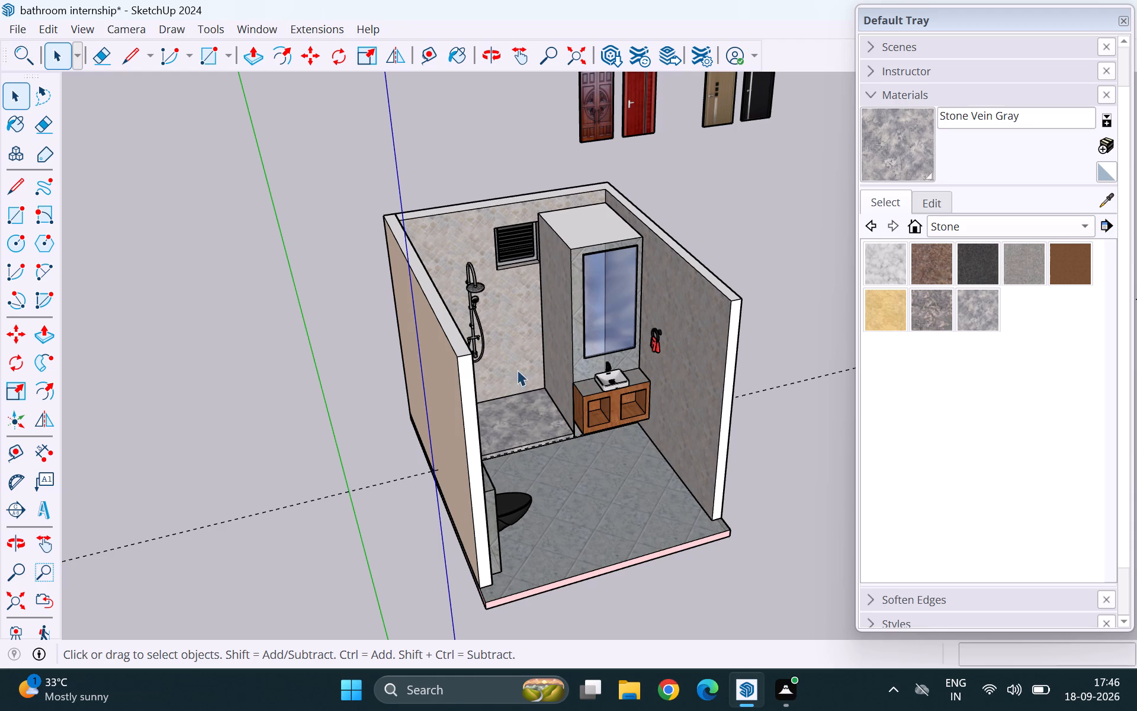
middle_click_drag(708, 413, 609, 456)
scroll(560, 392, "up", 4)
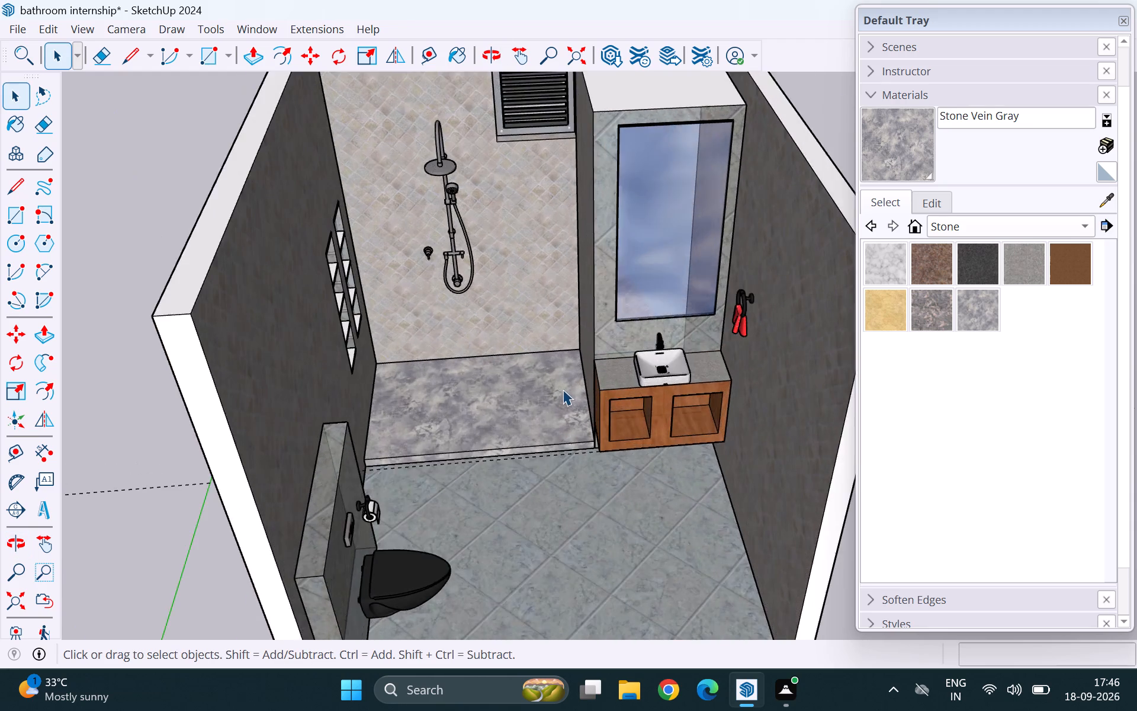
scroll(563, 389, "up", 10)
key("r")
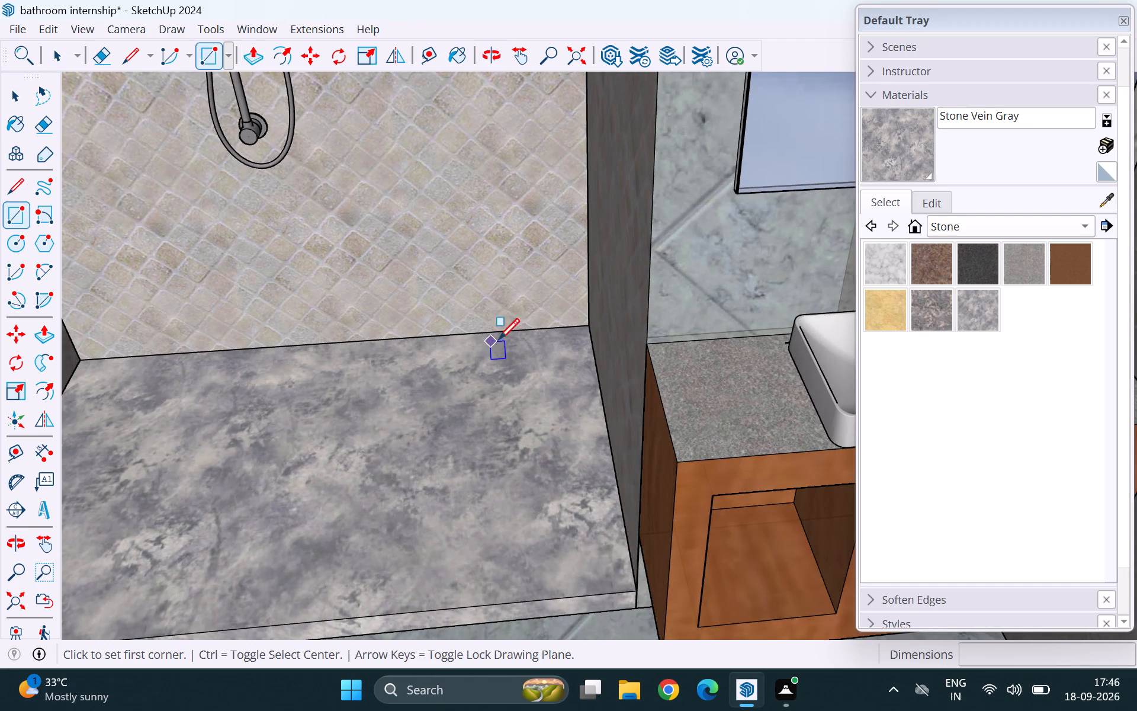
left_click(558, 337)
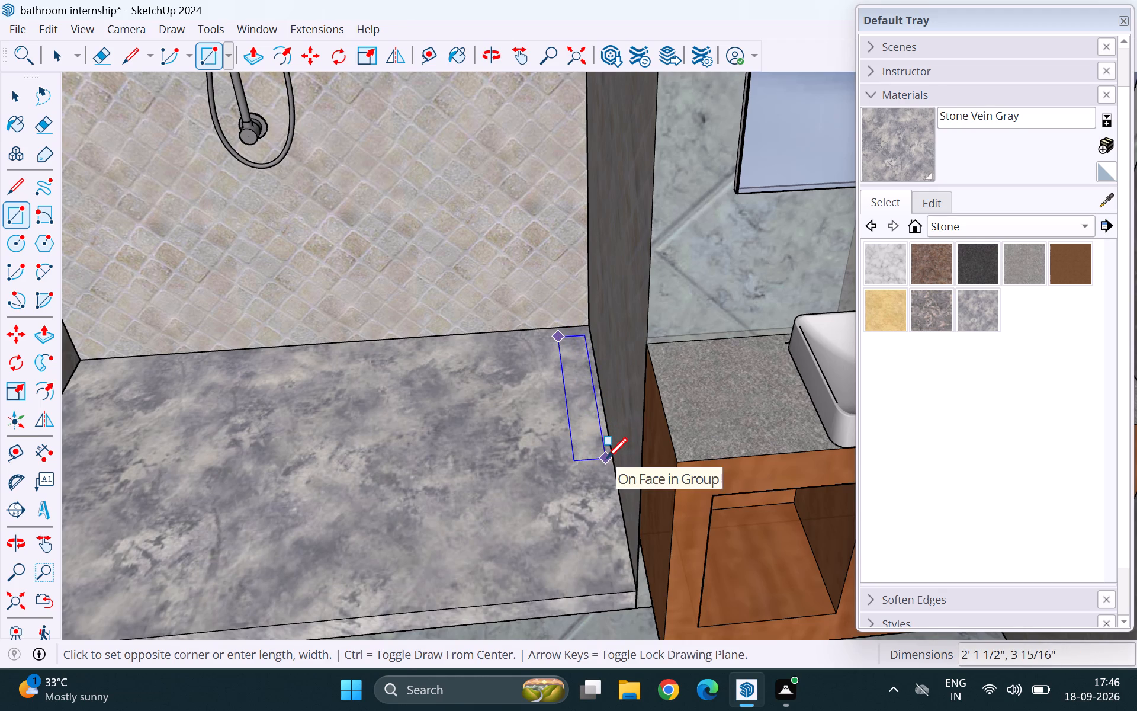
left_click(606, 458)
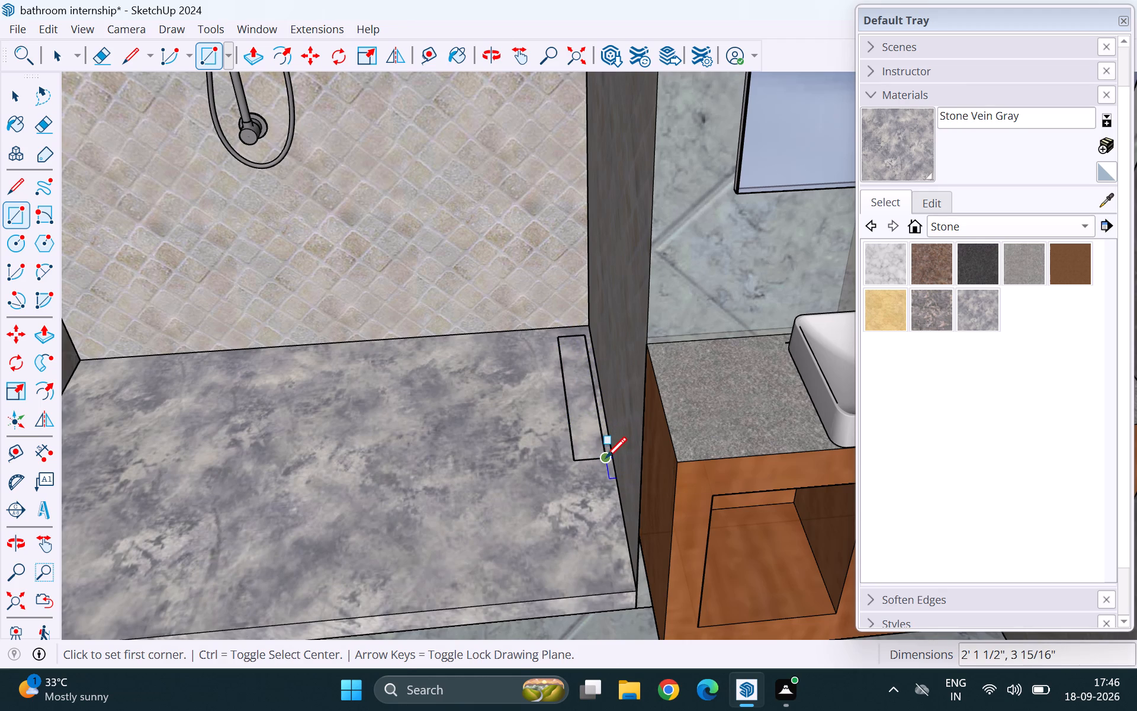
key("space")
Examine the narrow rectangle on the shower floor up close and the whole bathroom from several angles.
scroll(589, 401, "up", 4)
scroll(531, 428, "down", 5)
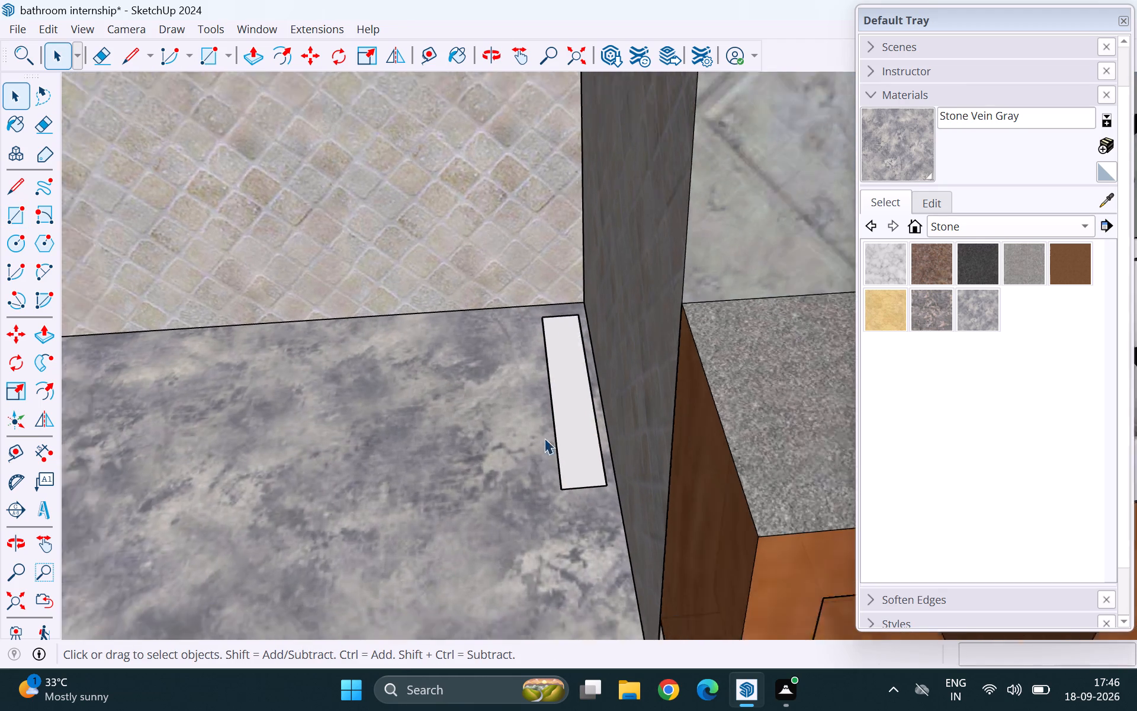
scroll(556, 433, "down", 8)
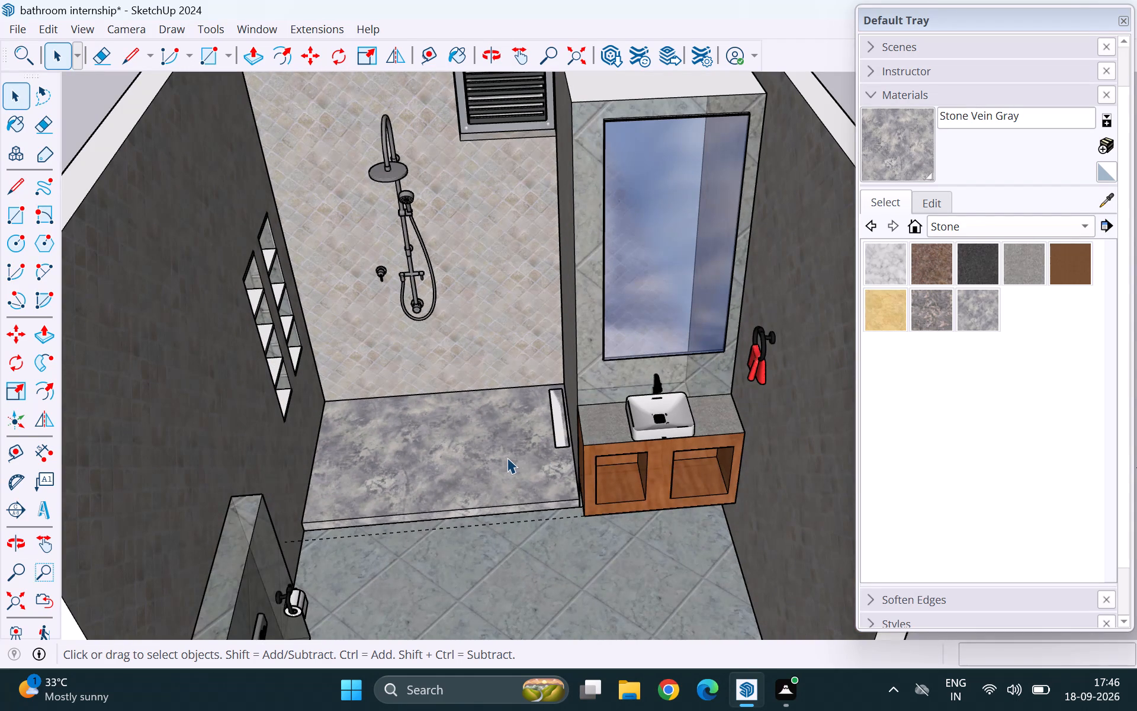
middle_click_drag(506, 457, 688, 447)
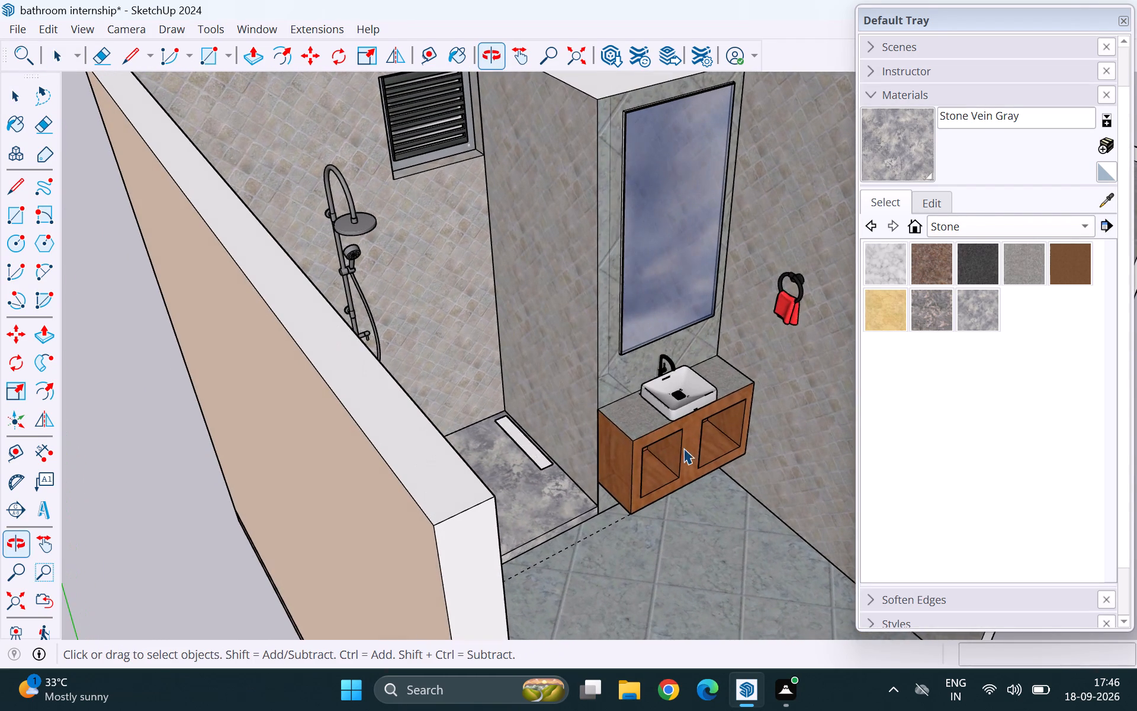
scroll(542, 448, "up", 8)
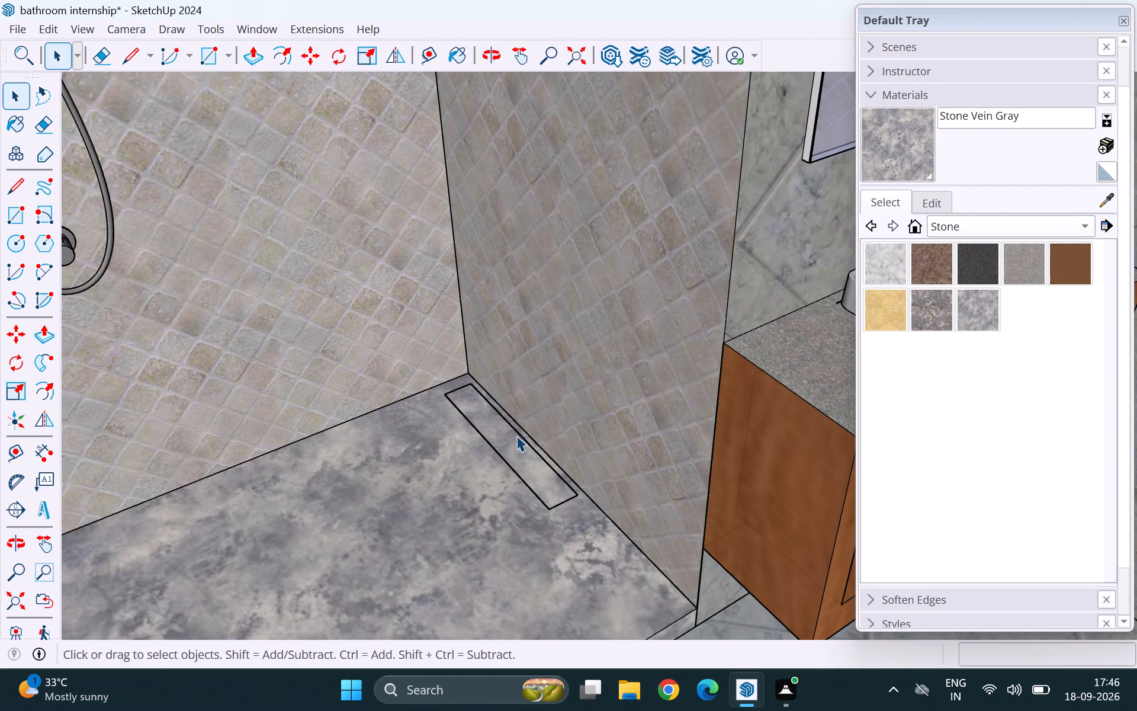
scroll(509, 453, "up", 4)
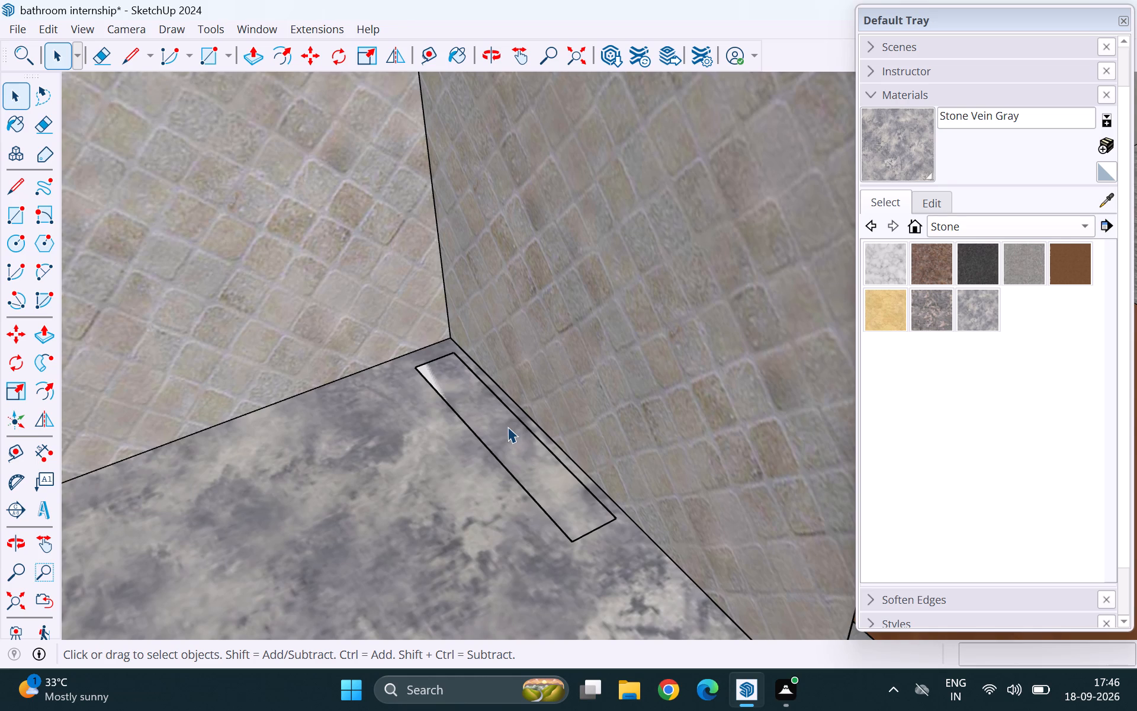
scroll(465, 310, "down", 20)
scroll(465, 310, "down", 2)
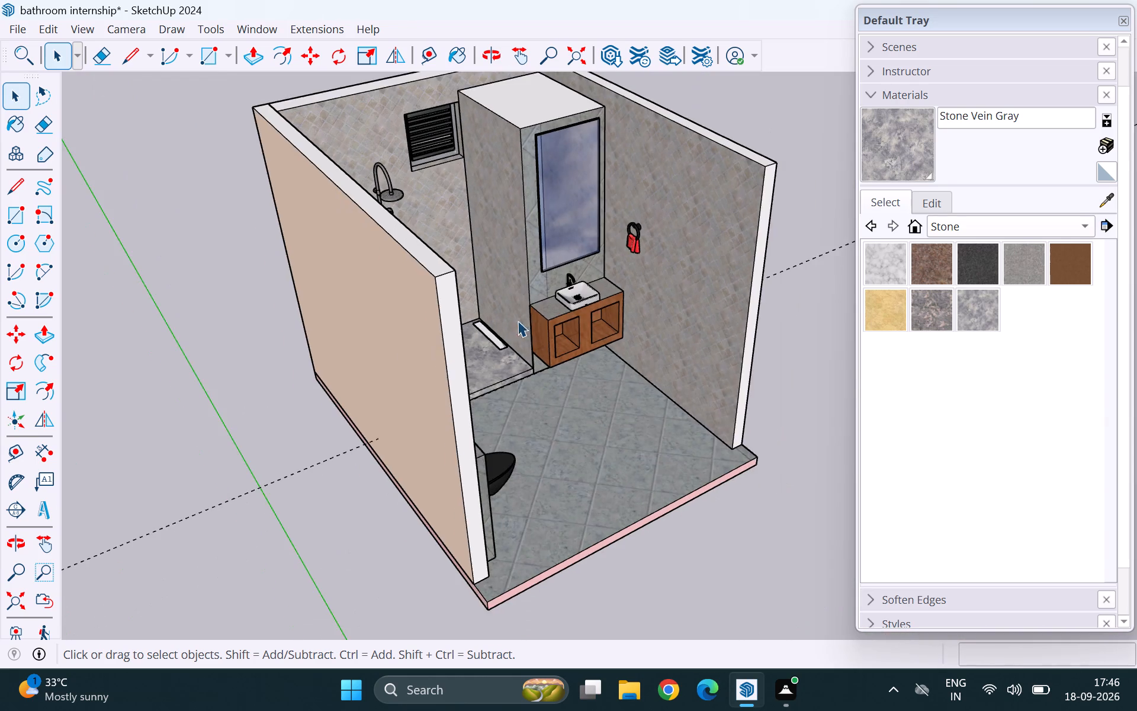
scroll(538, 329, "down", 4)
middle_click_drag(693, 411, 399, 289)
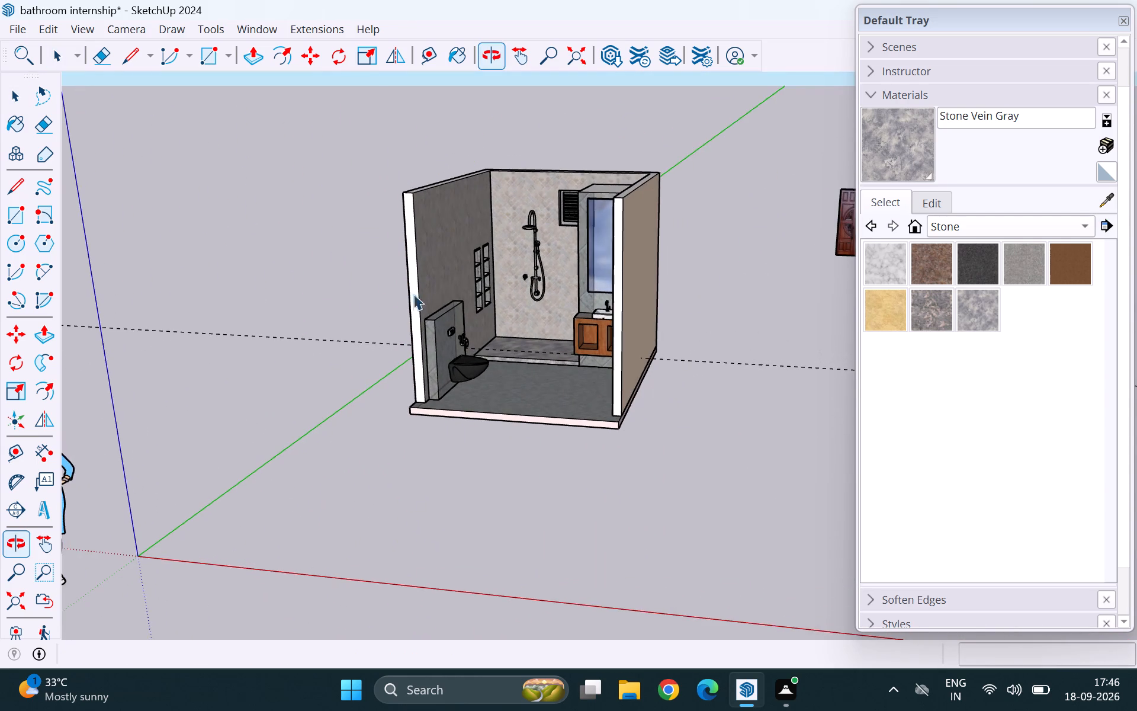
scroll(596, 329, "down", 5)
middle_click_drag(659, 361, 559, 369)
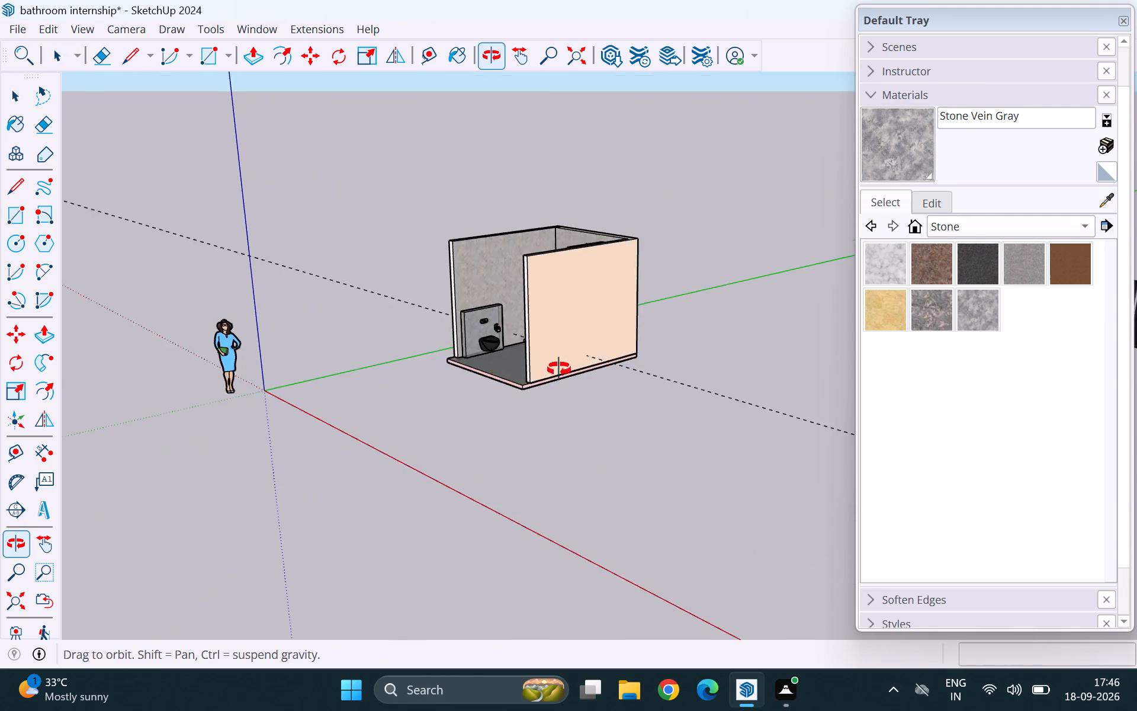
middle_click_drag(559, 369, 679, 373)
middle_click_drag(597, 363, 683, 378)
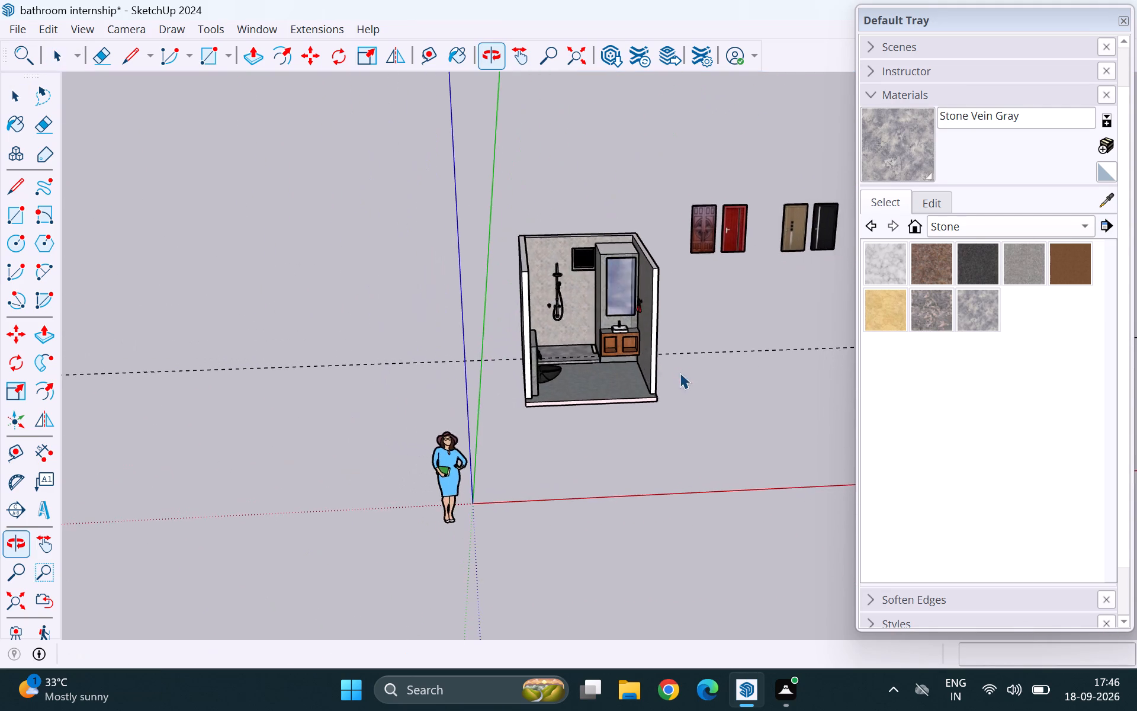
Offset the outline of the narrow rectangle on the shower floor inward by about 9/16" to form a border frame.
scroll(625, 273, "up", 7)
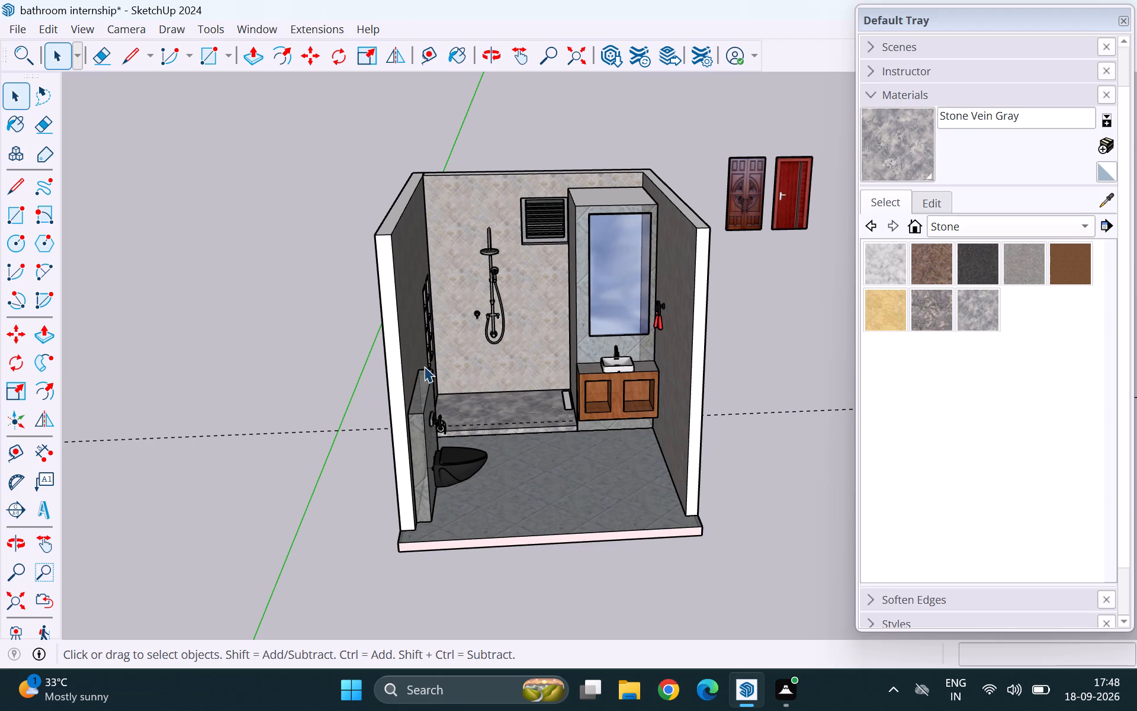
scroll(548, 406, "up", 1)
middle_click_drag(548, 406, 577, 516)
scroll(573, 396, "up", 6)
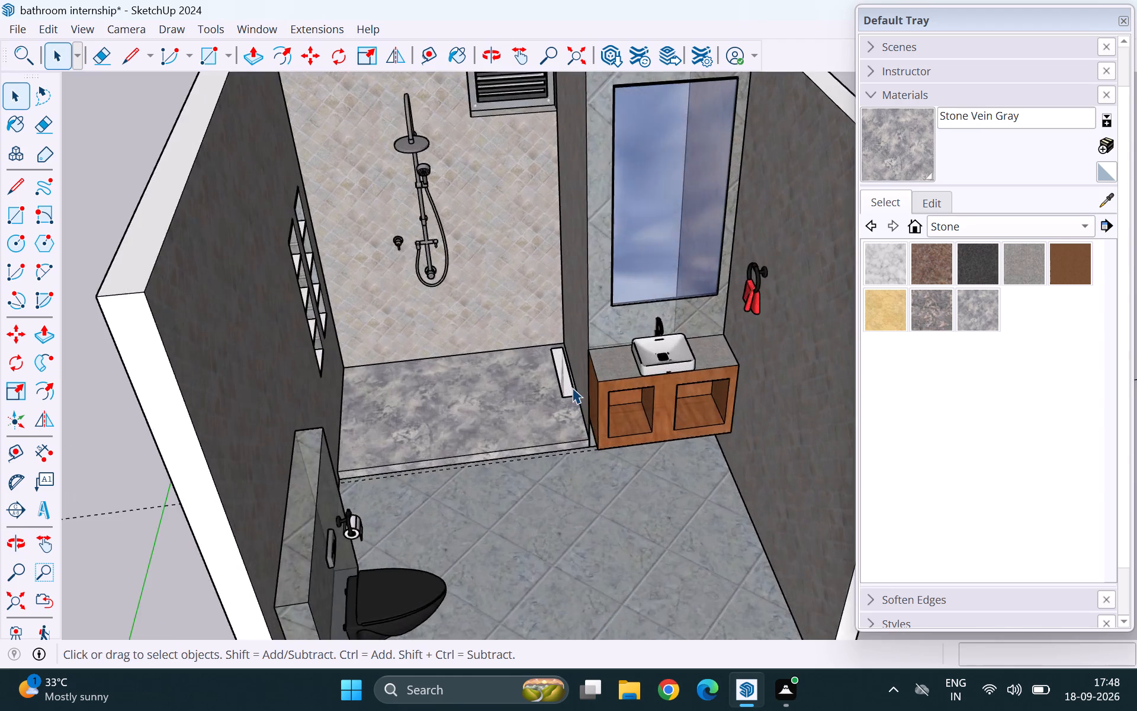
scroll(572, 387, "up", 5)
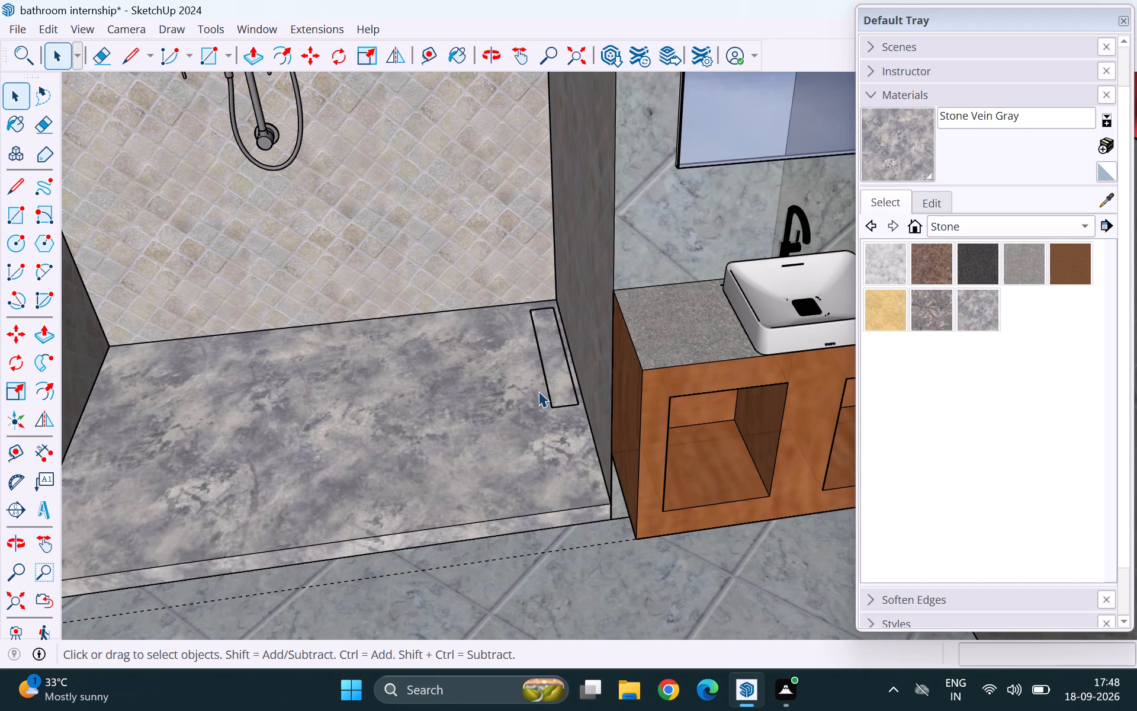
middle_click_drag(523, 401, 541, 474)
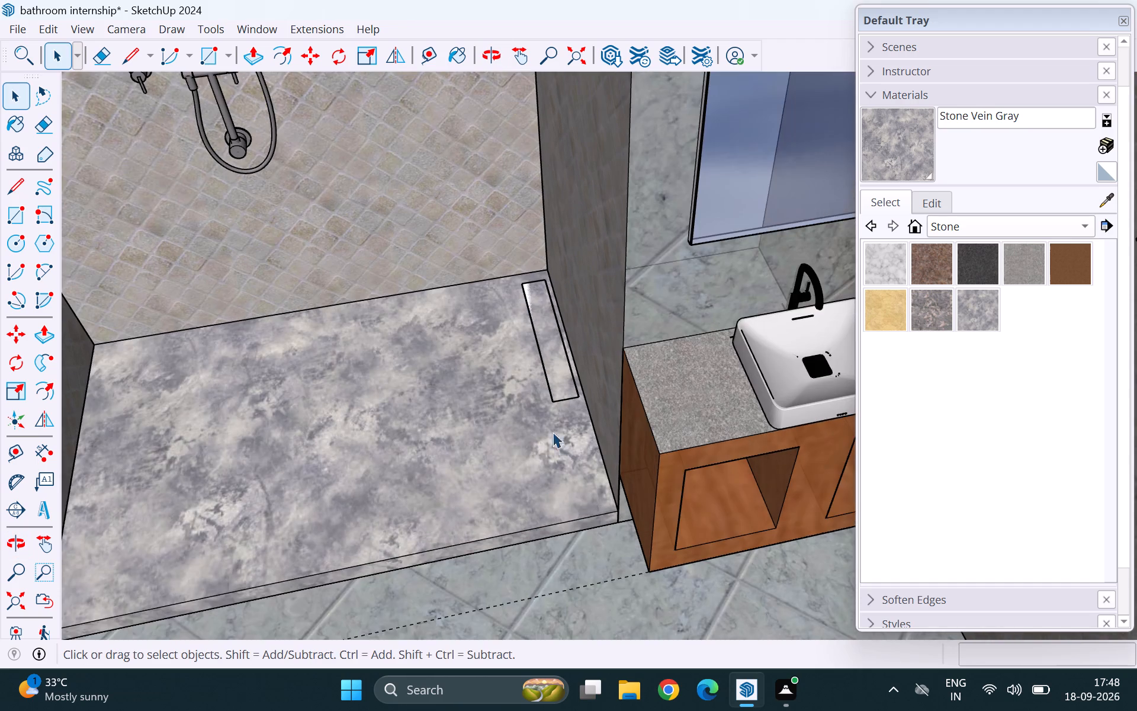
scroll(545, 398, "up", 5)
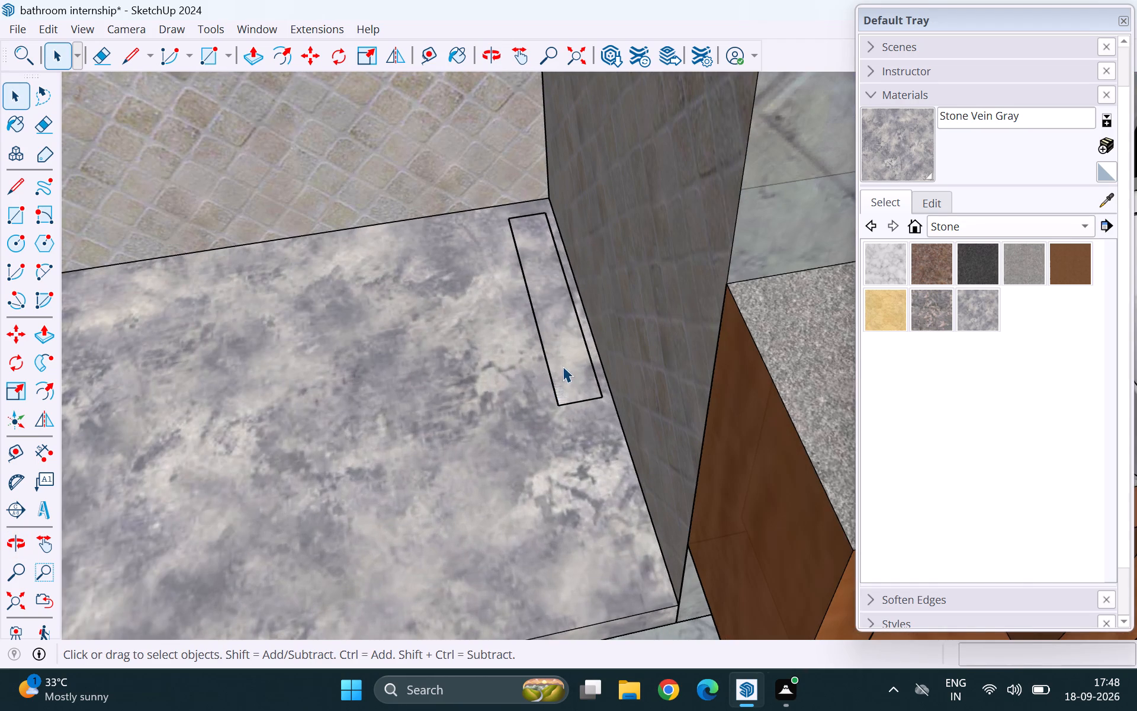
left_click(563, 366)
scroll(546, 287, "up", 4)
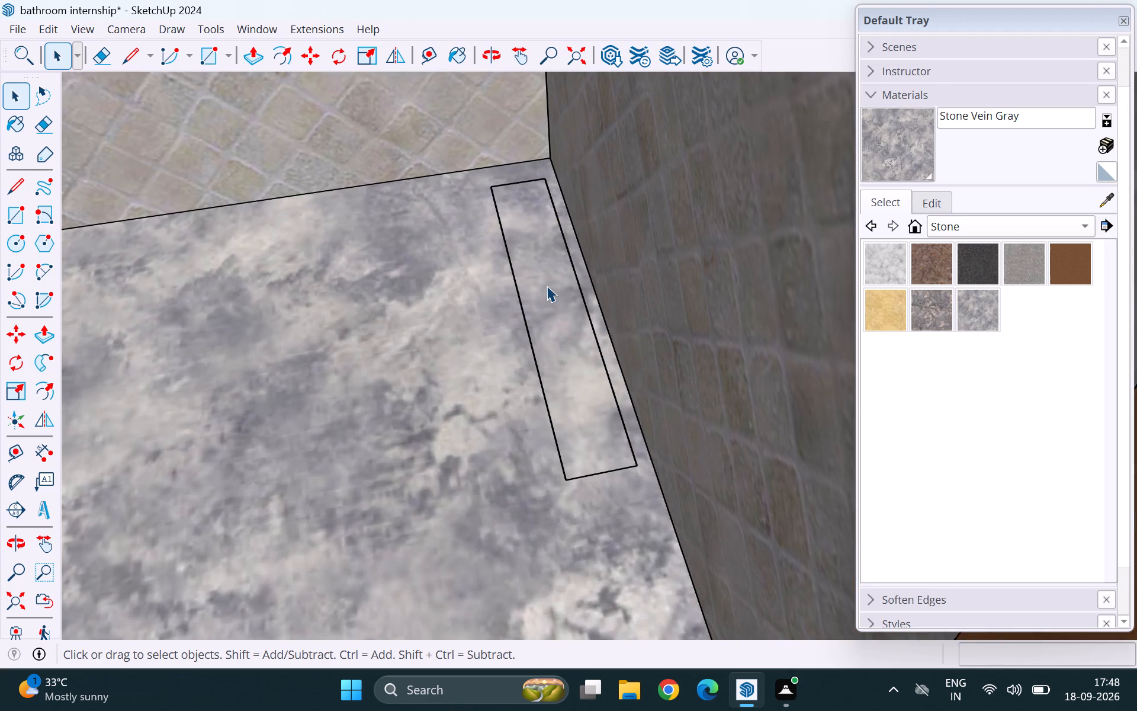
scroll(547, 285, "up", 3)
key("f")
left_click(515, 299)
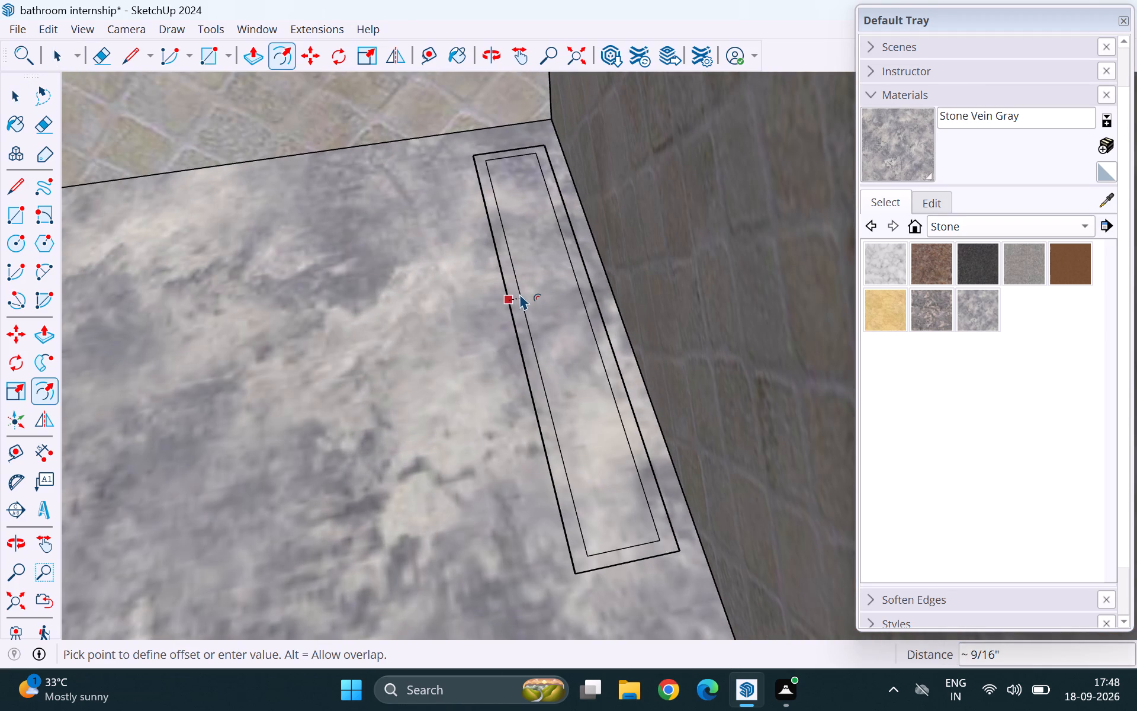
left_click(520, 294)
key("space")
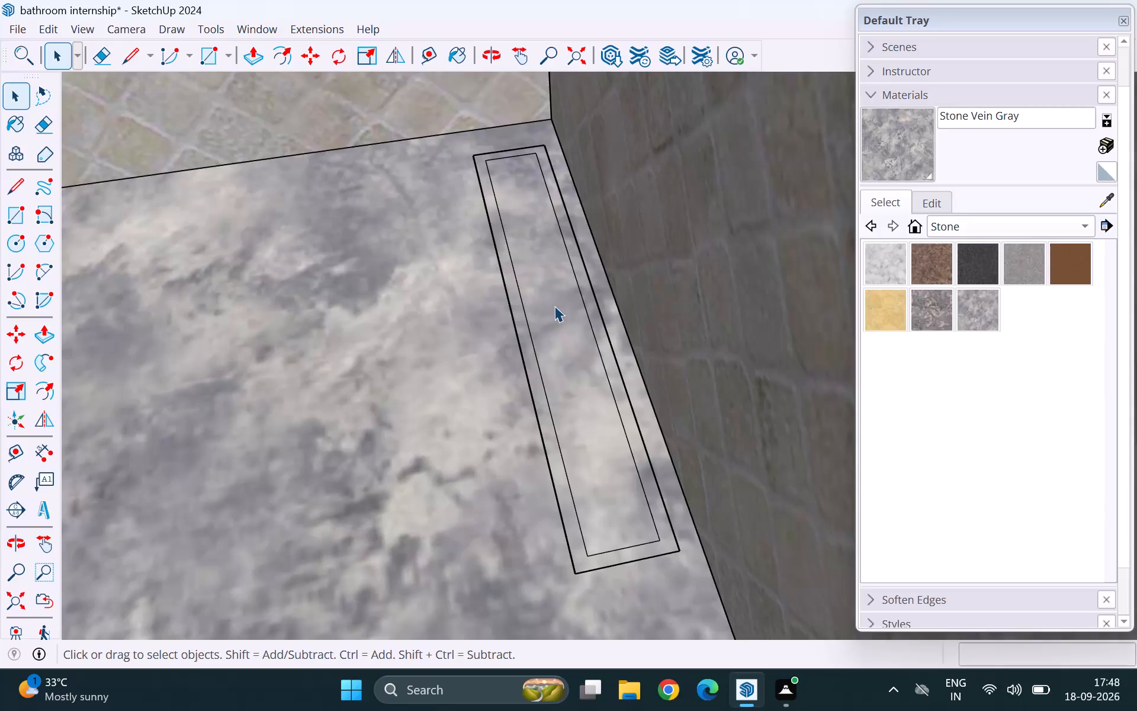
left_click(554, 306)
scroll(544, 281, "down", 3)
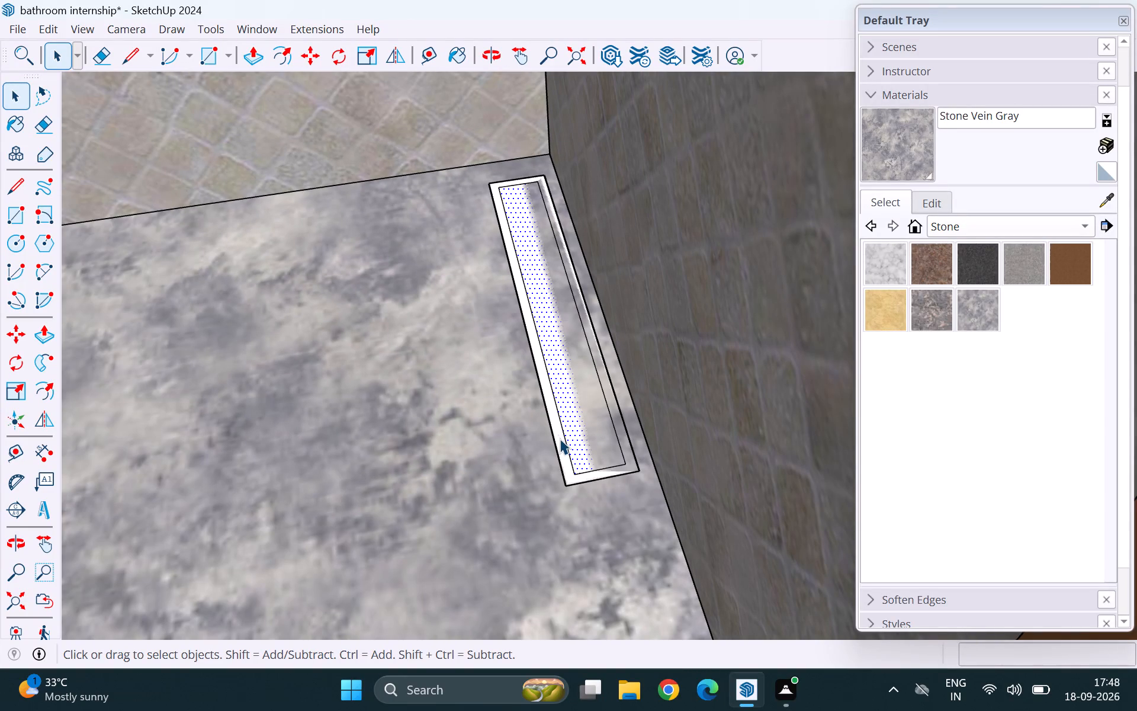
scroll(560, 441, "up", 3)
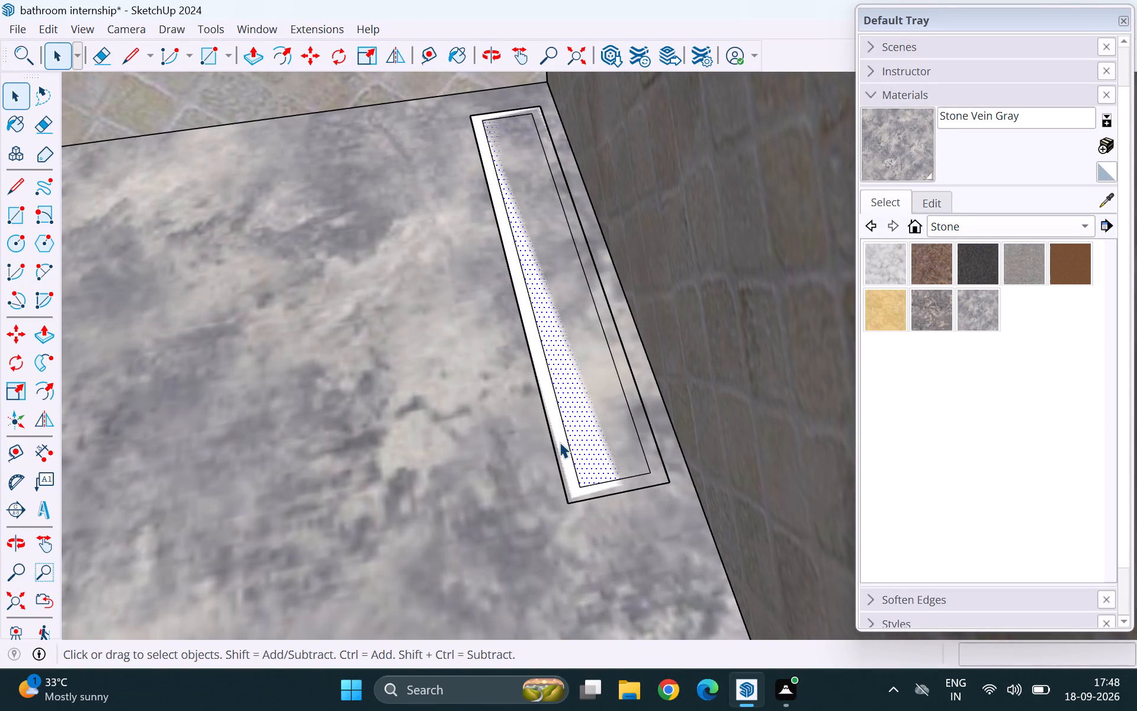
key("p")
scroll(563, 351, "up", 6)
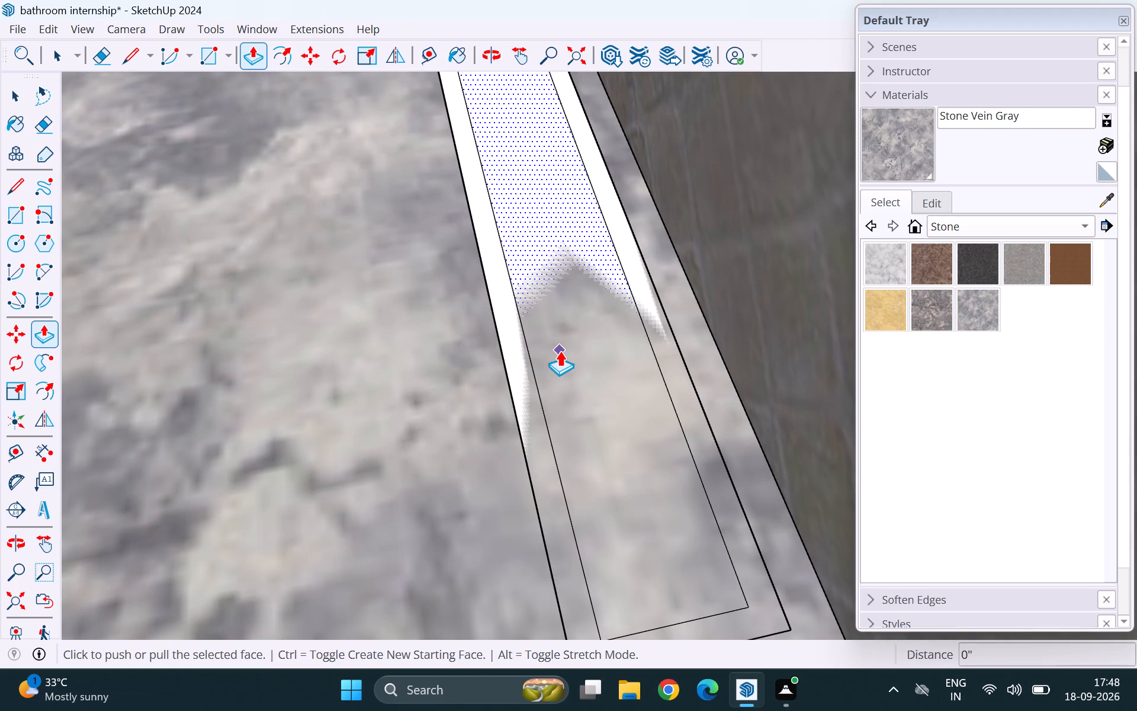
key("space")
Push/Pull the border frame around the narrow drain rectangle by about 7/16".
left_click(509, 318)
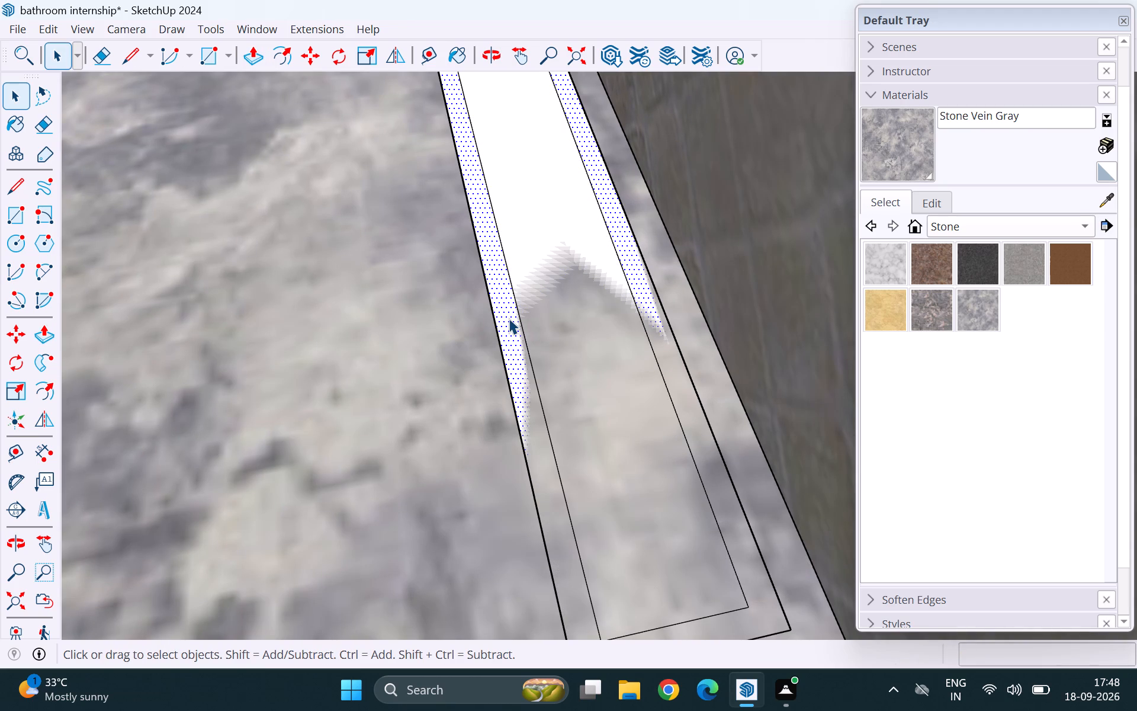
key("p")
left_click(509, 318)
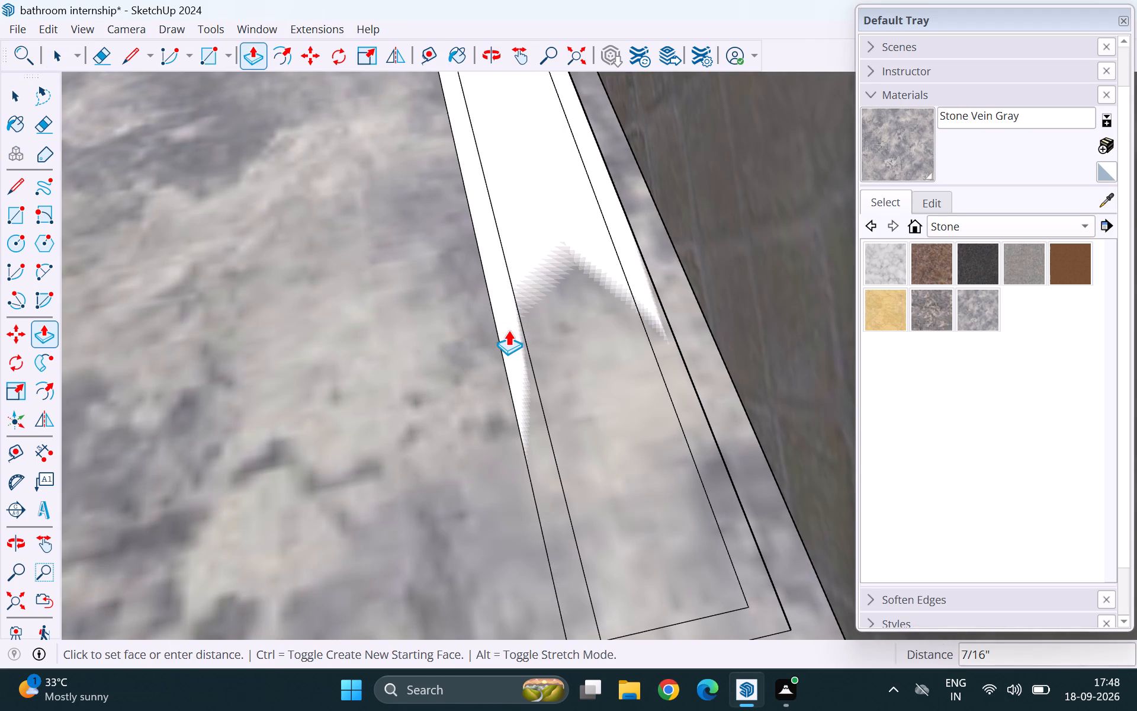
left_click(508, 339)
key("space")
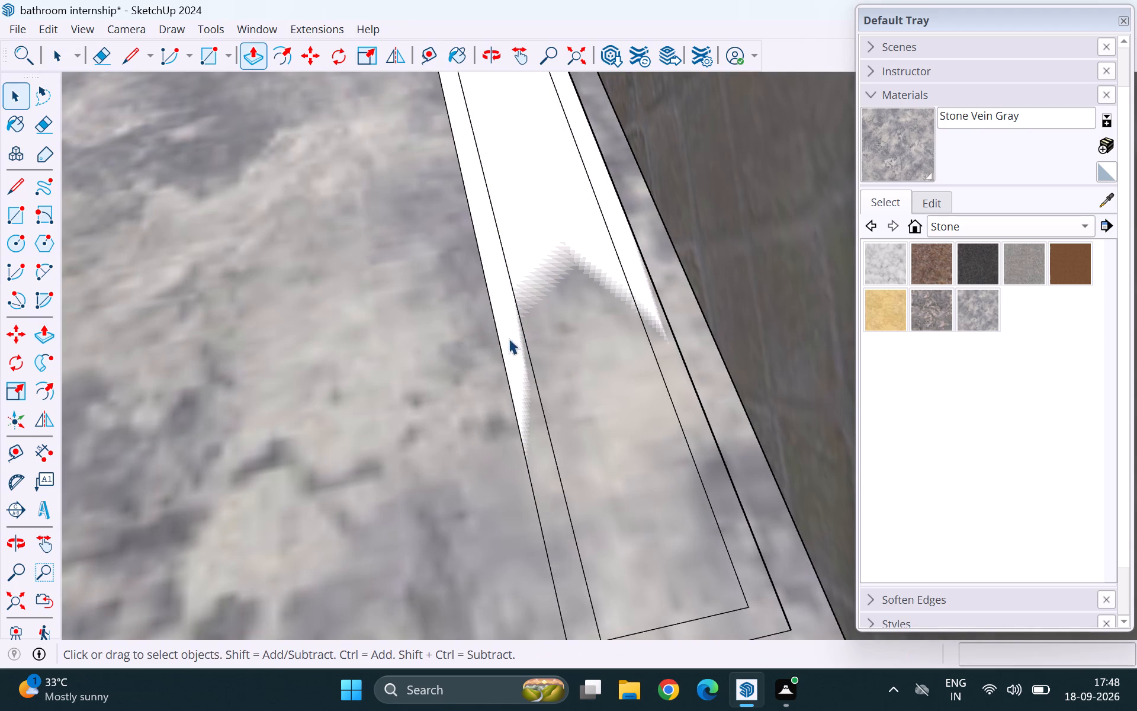
Paint the border frame around the shower drain strip with the Black Ceramic colour.
scroll(506, 339, "down", 6)
left_click(510, 342)
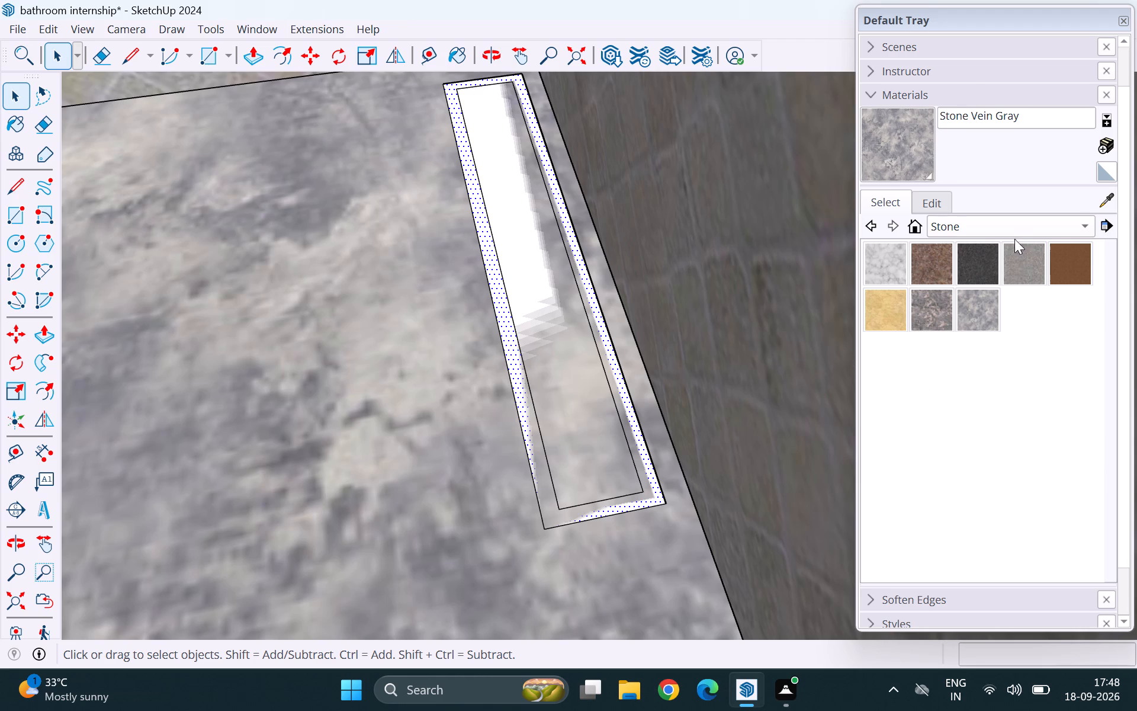
left_click(1014, 223)
left_click(908, 118)
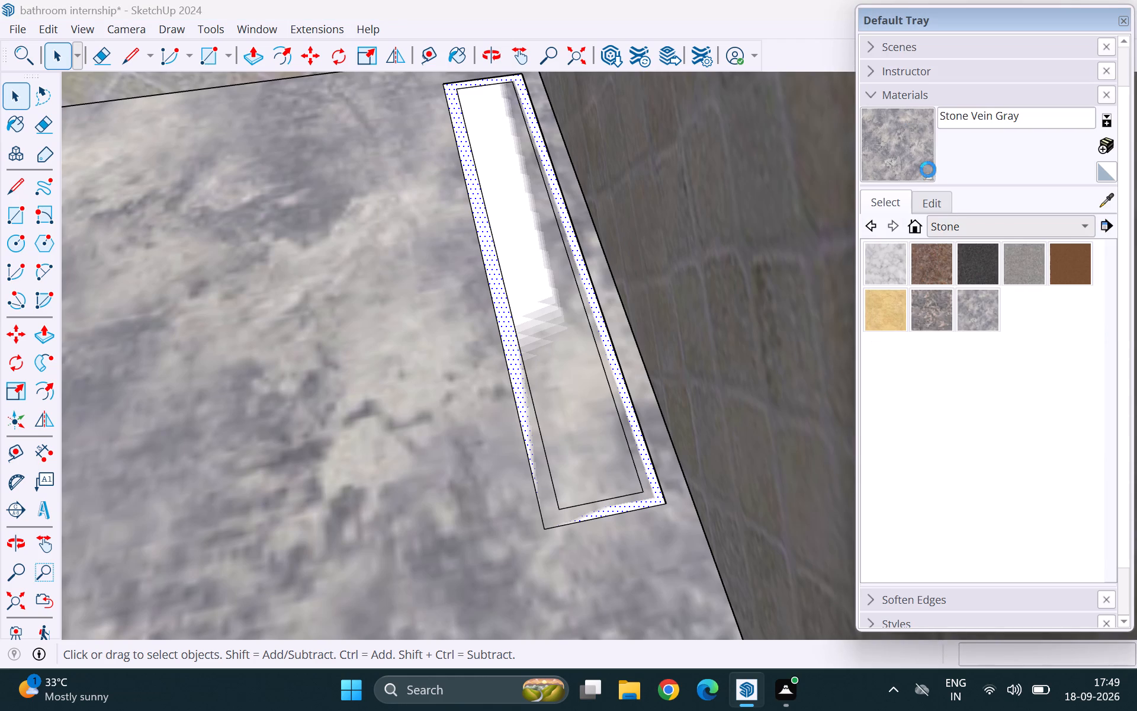
scroll(953, 425, "down", 20)
scroll(953, 425, "down", 2)
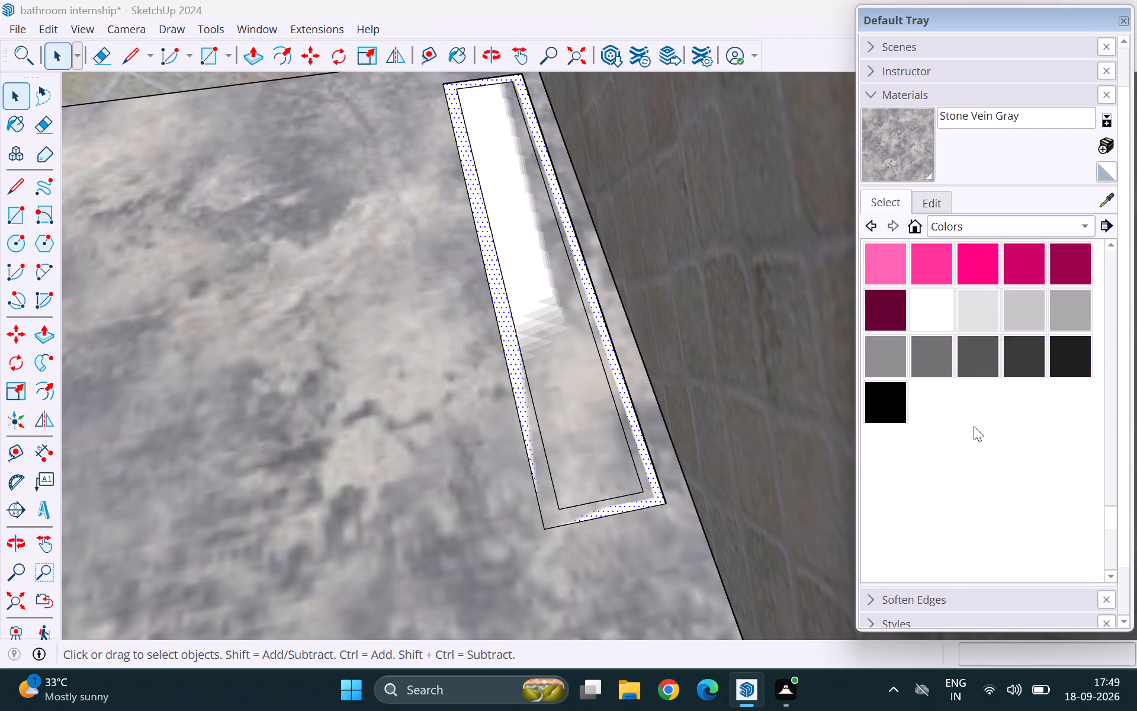
scroll(974, 426, "down", 2)
left_click(881, 265)
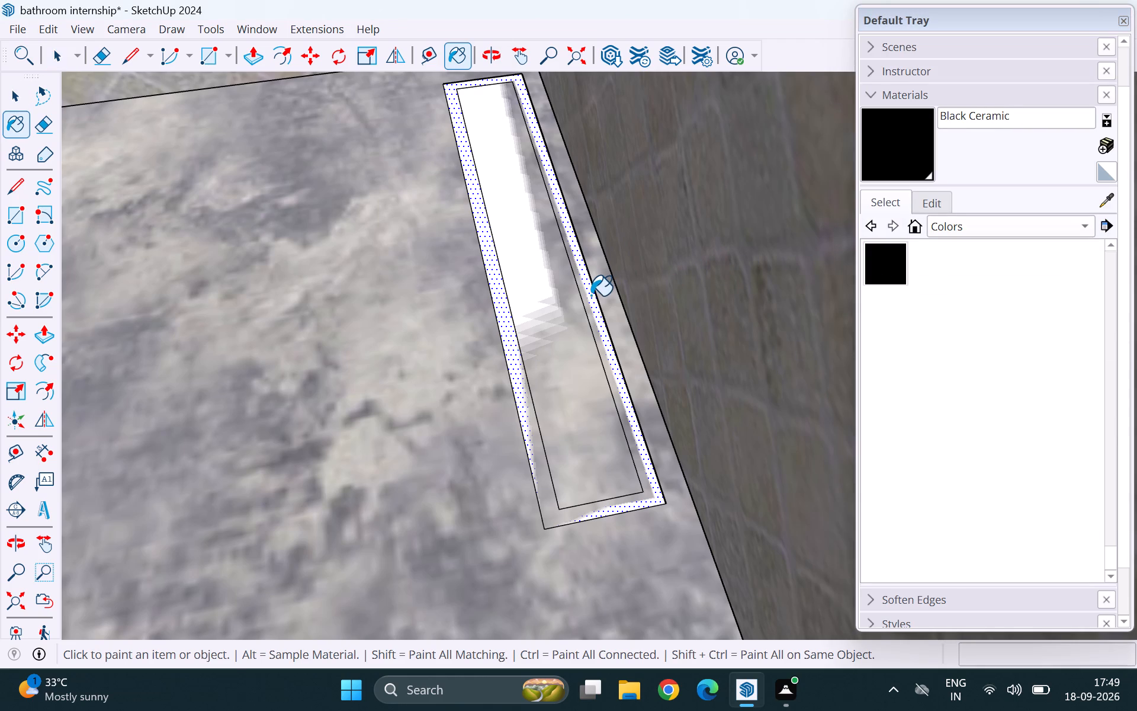
left_click(591, 296)
key("space")
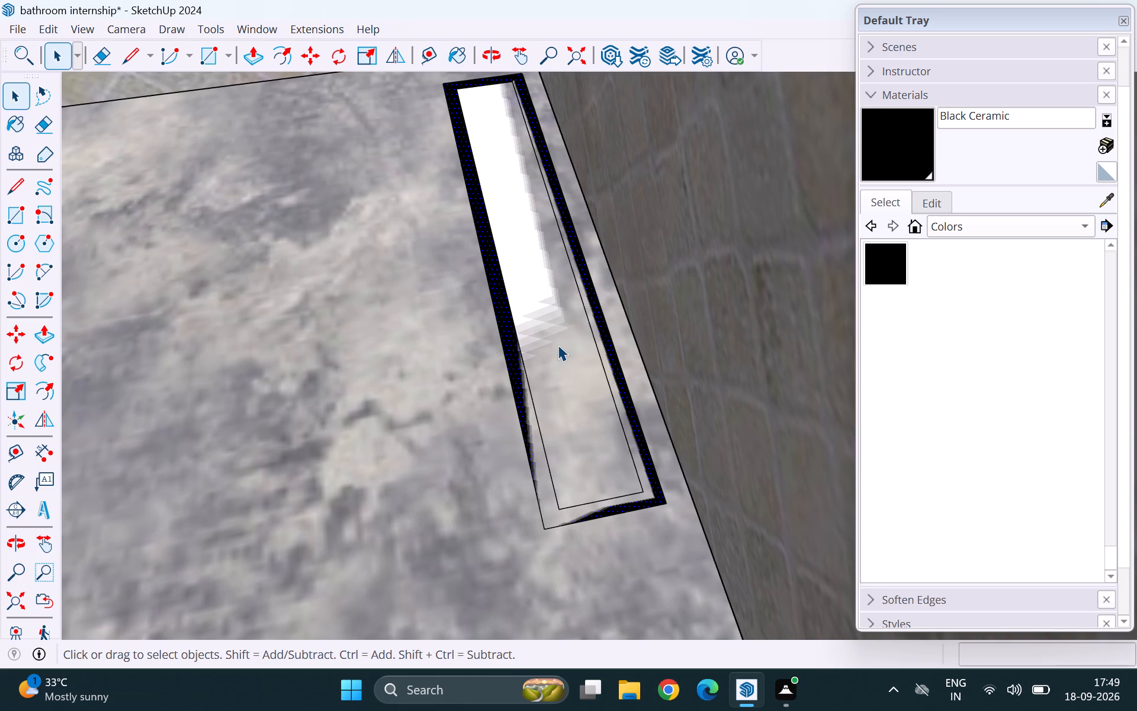
Paint the inner face of the drain strip with Black Ceramic as well.
left_click(558, 345)
scroll(571, 346, "down", 4)
left_click(894, 267)
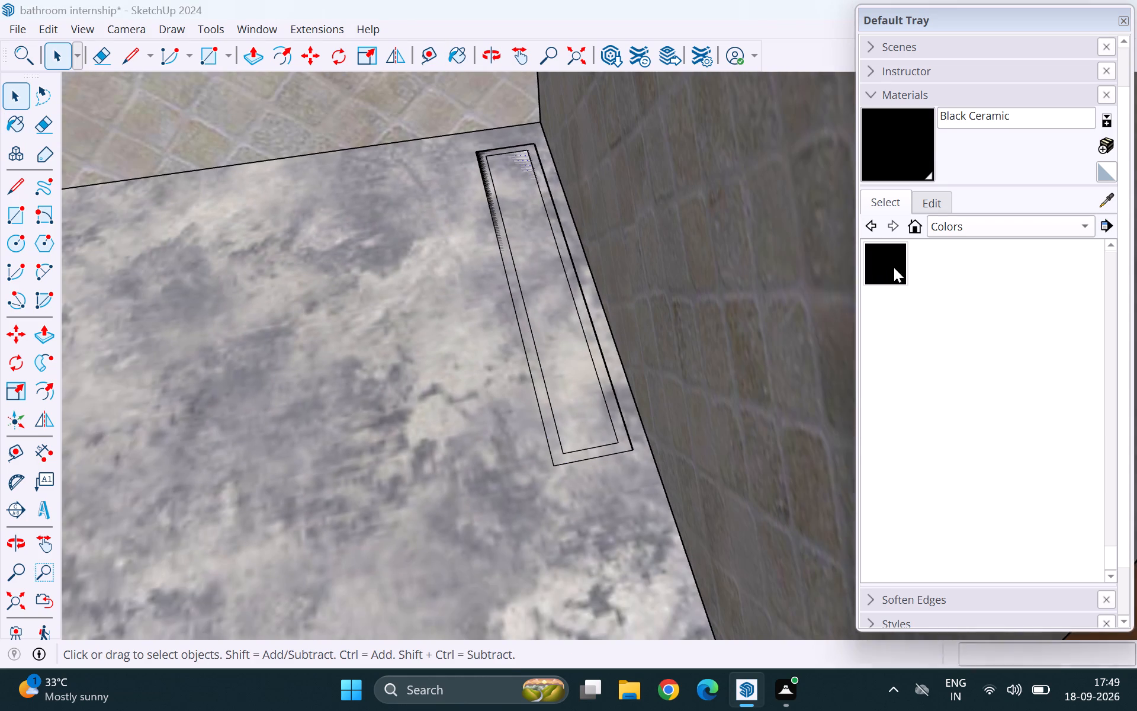
left_click(555, 299)
key("space")
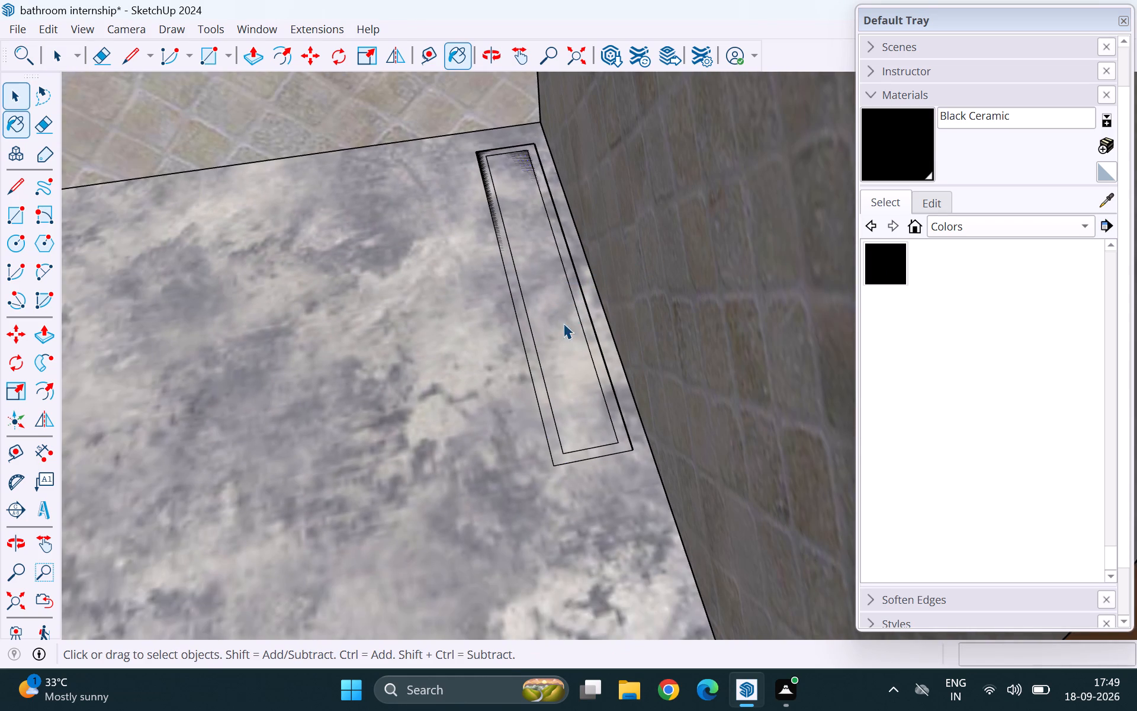
scroll(526, 343, "down", 16)
scroll(541, 342, "down", 5)
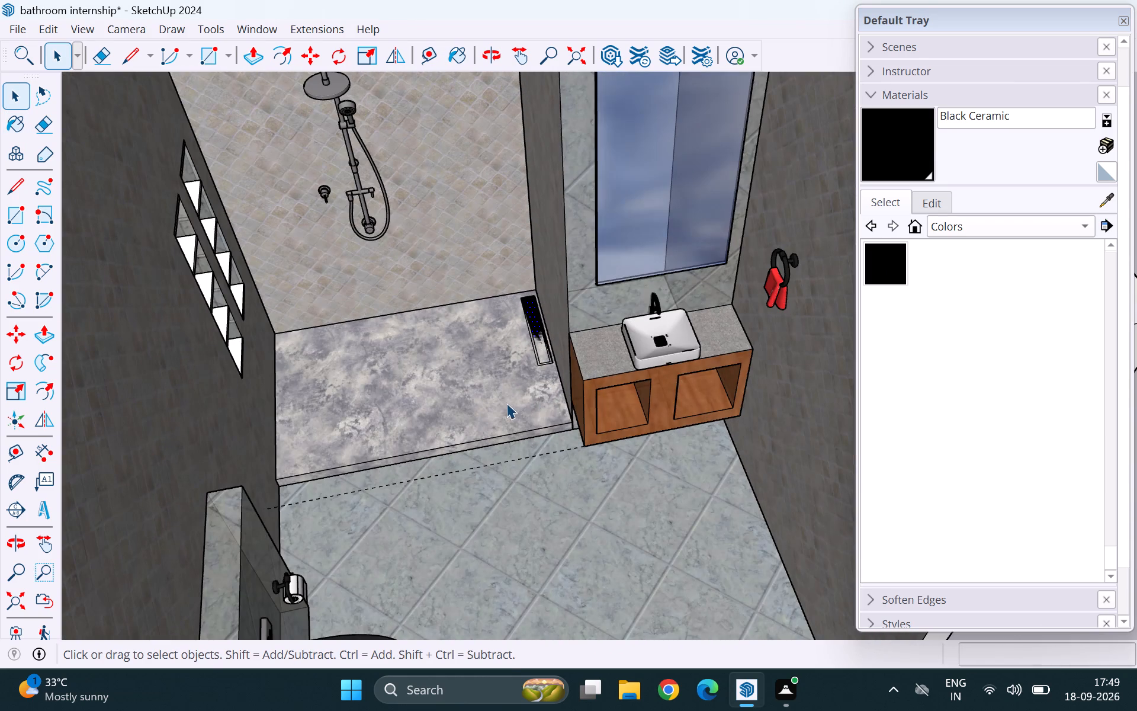
Open the raised shower floor for editing and select all of its connected geometry.
left_click(505, 403)
double_click(504, 403)
left_click(504, 403)
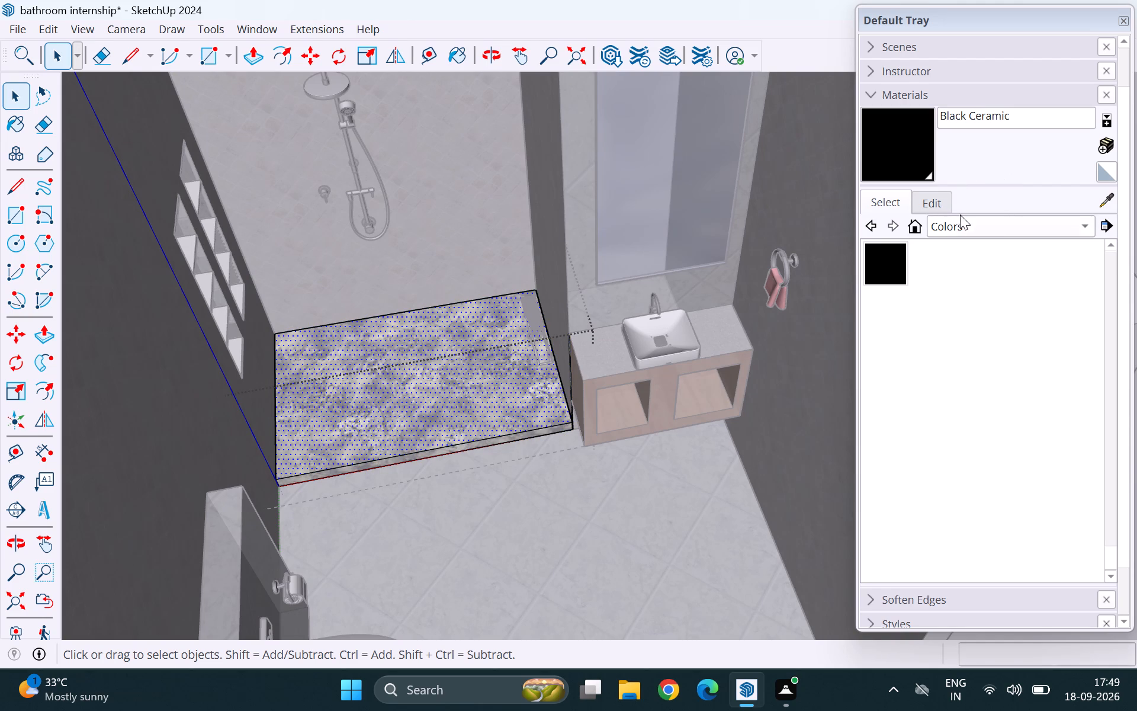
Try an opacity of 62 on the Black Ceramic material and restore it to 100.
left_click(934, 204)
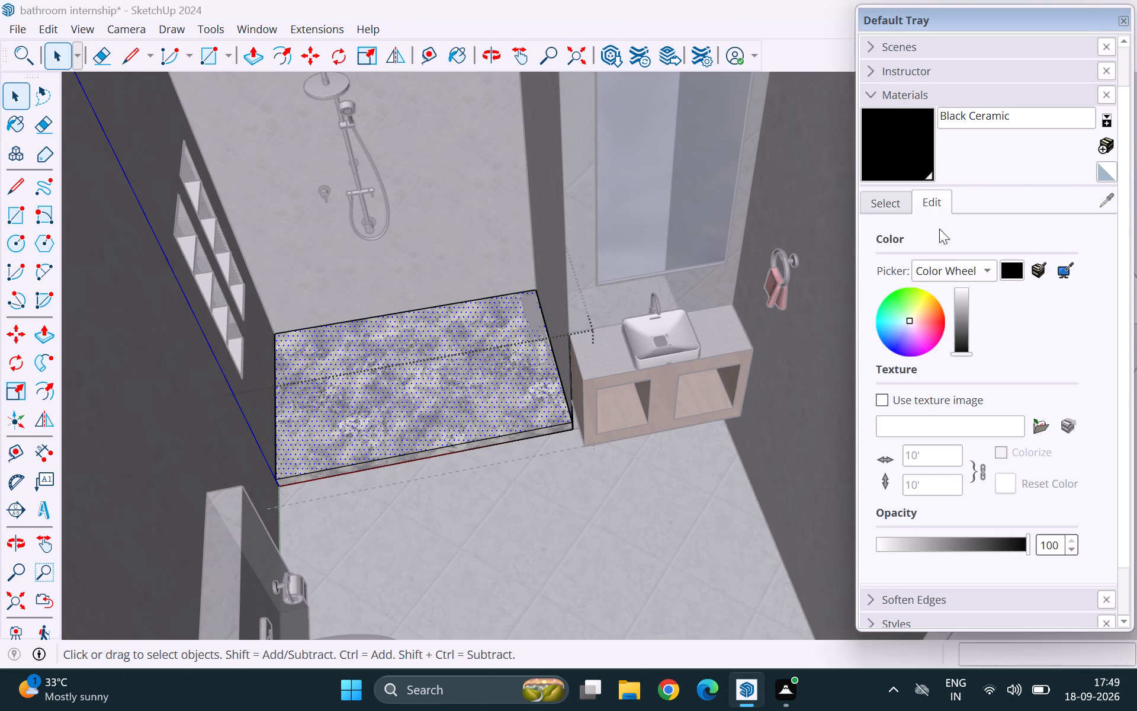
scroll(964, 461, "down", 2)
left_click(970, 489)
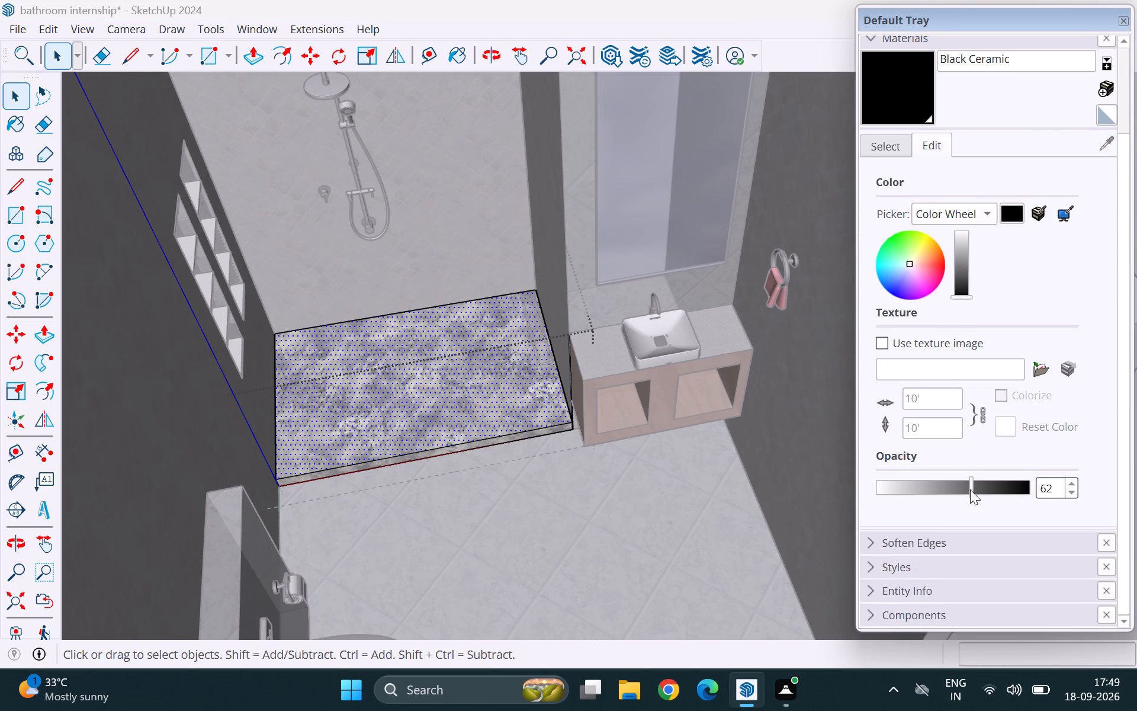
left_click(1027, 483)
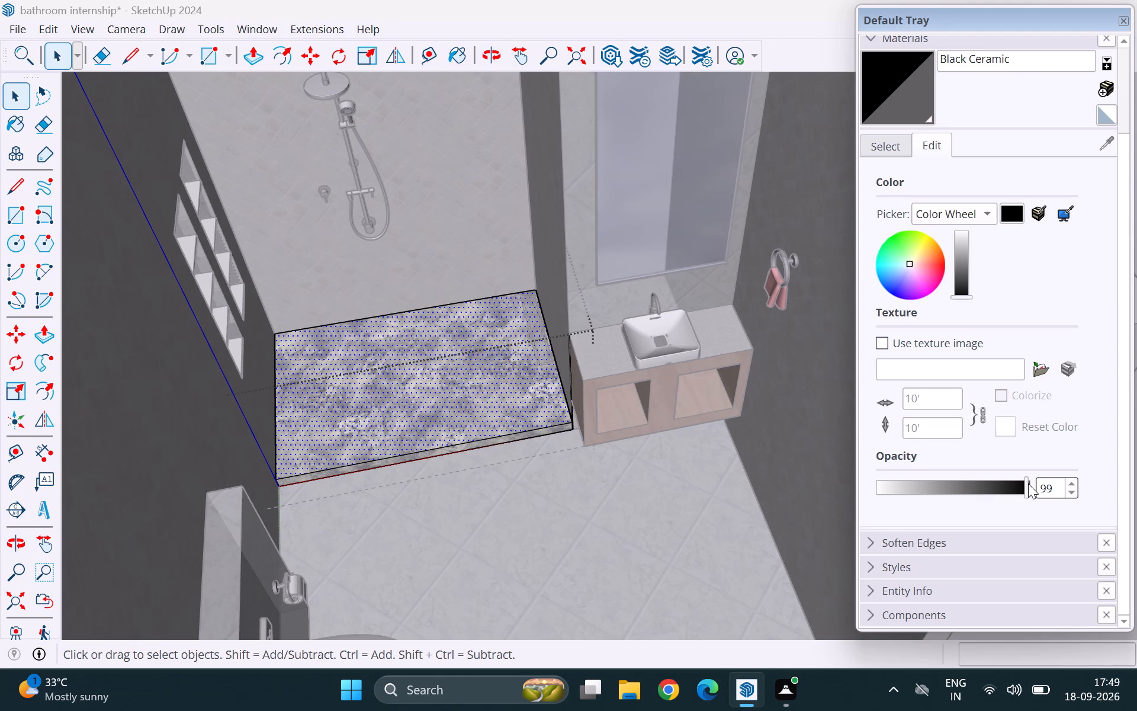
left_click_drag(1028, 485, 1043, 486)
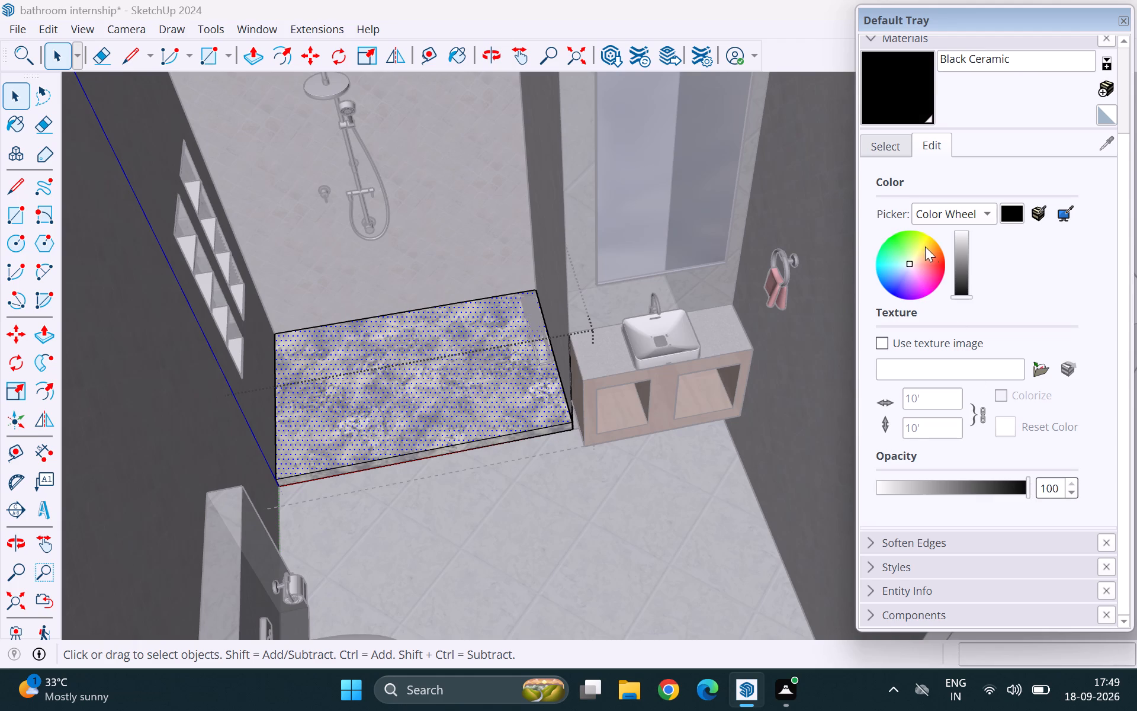
Repaint the selected shower floor with Stone Vein Gray from the Stone collection.
left_click(888, 147)
left_click(960, 170)
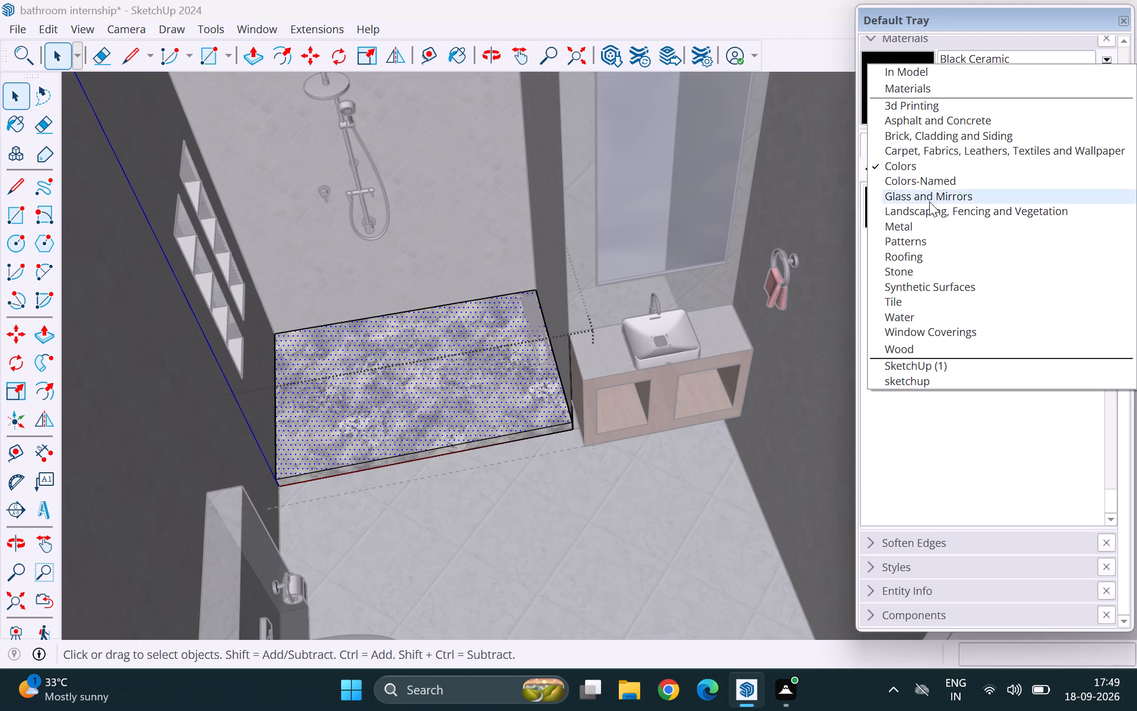
left_click(914, 277)
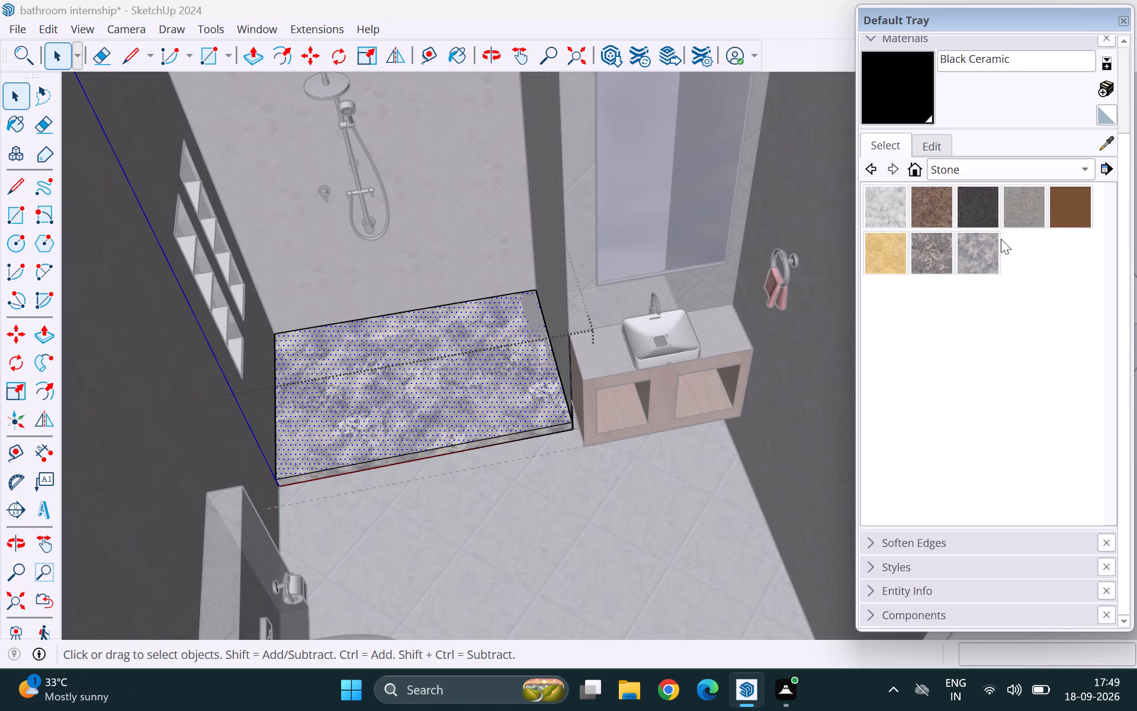
left_click(982, 250)
left_click(493, 382)
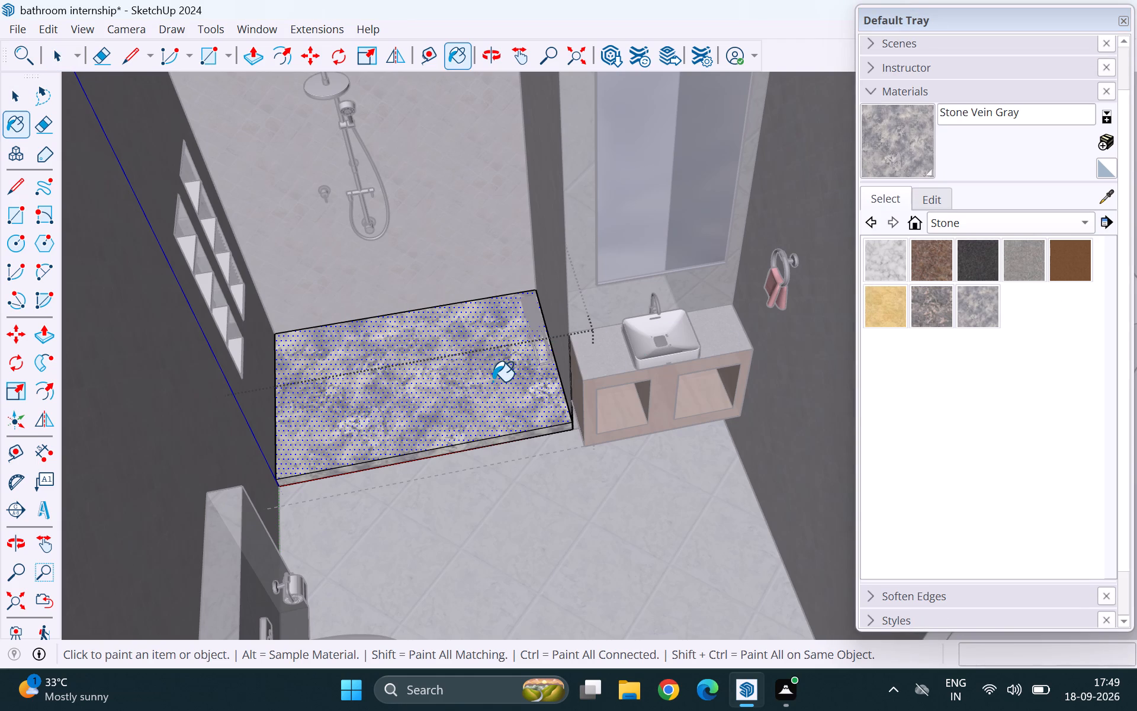
left_click(493, 382)
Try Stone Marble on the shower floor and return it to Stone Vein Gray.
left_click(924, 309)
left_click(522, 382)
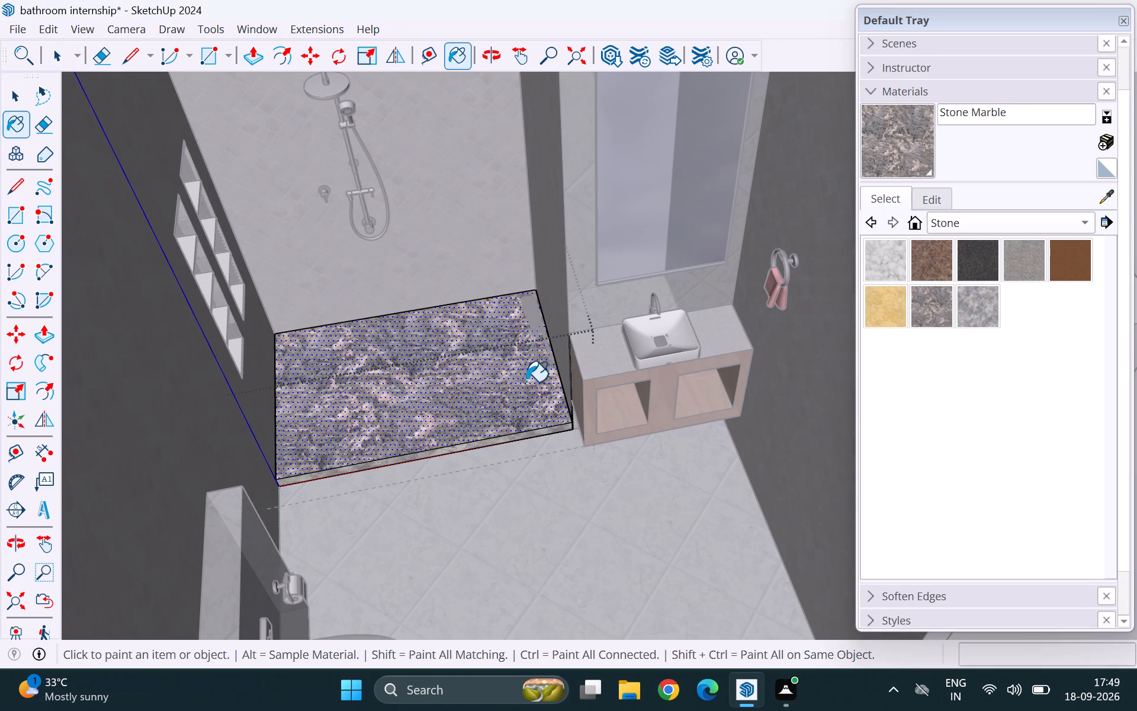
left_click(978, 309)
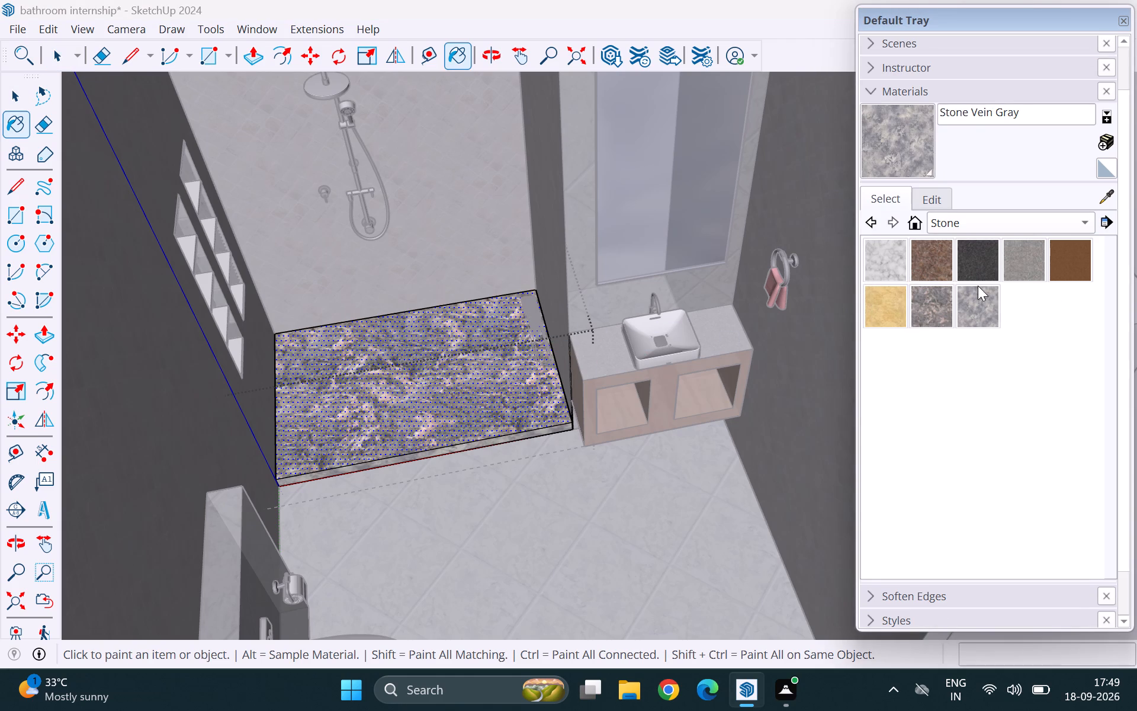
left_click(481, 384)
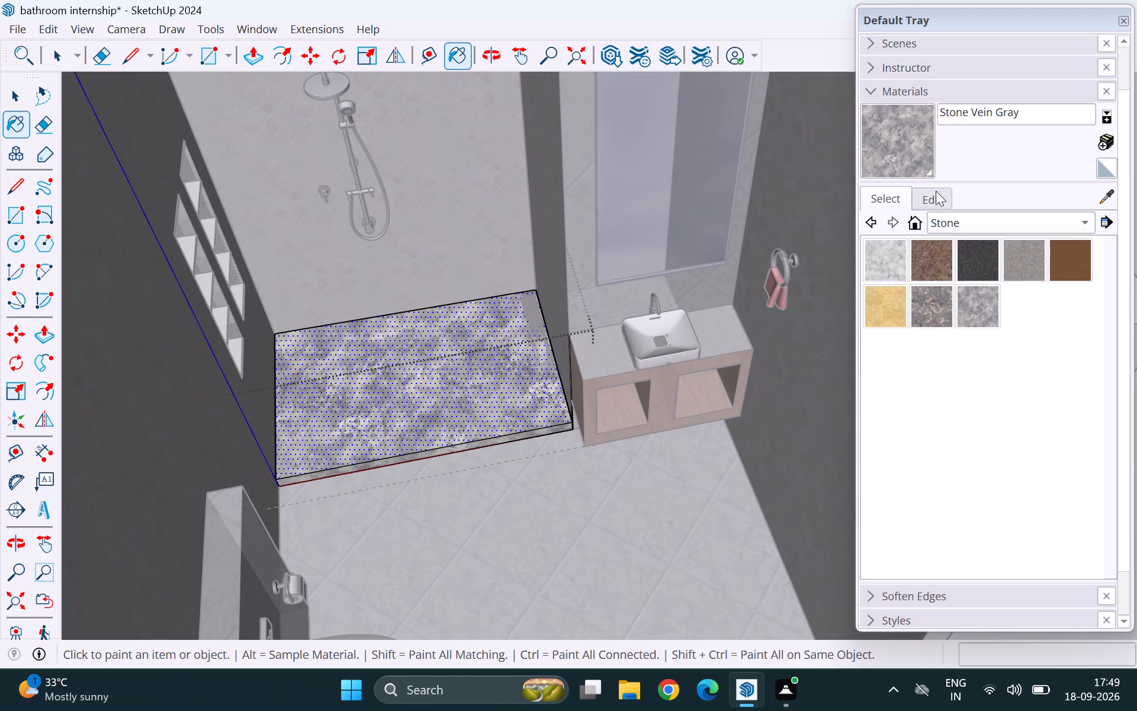
Set the Stone Vein Gray material's opacity to 69 and leave the shower floor's editing mode.
left_click(932, 199)
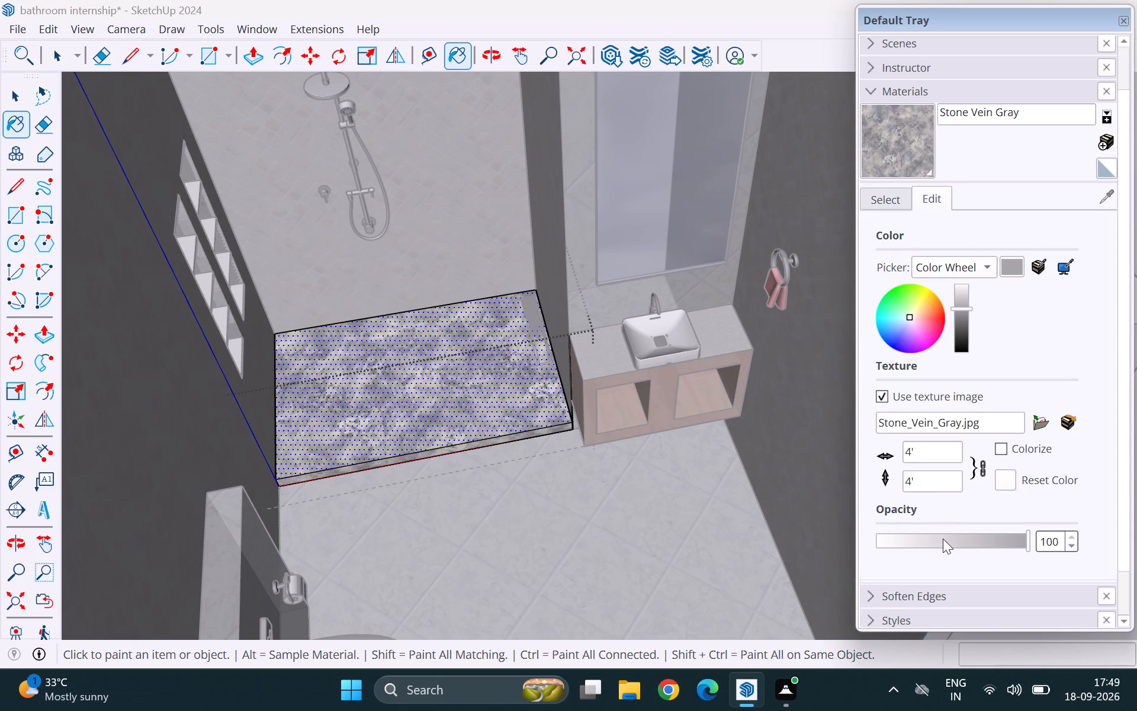
left_click(945, 539)
left_click(971, 543)
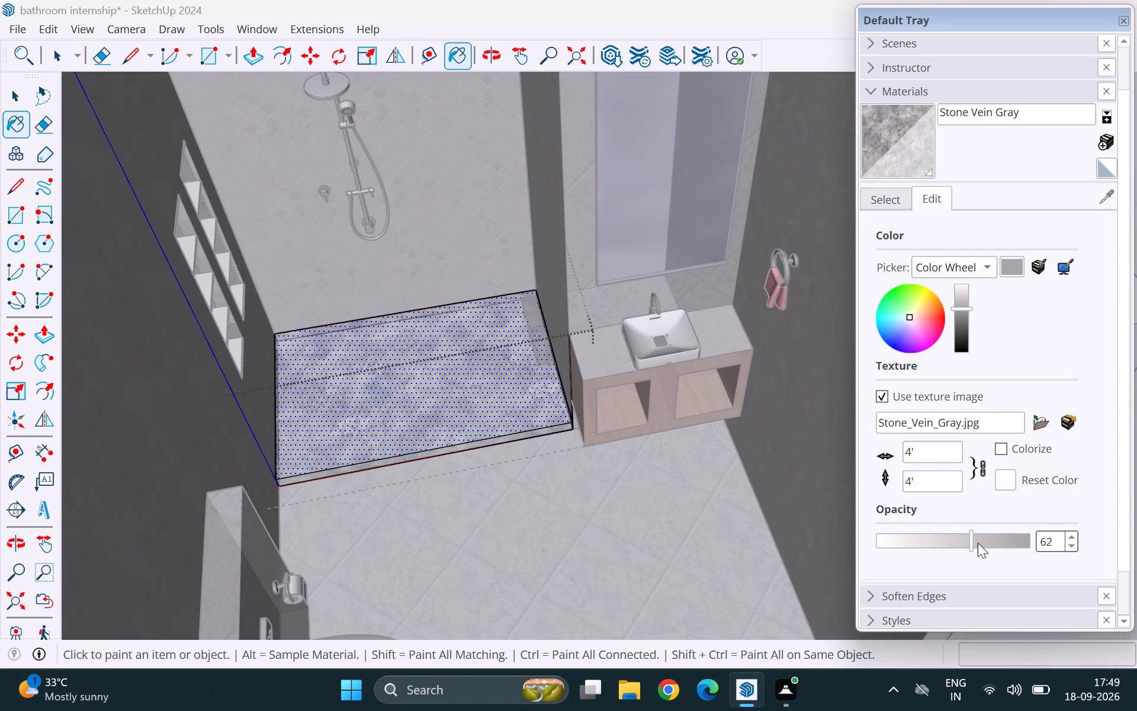
left_click(981, 543)
key("space")
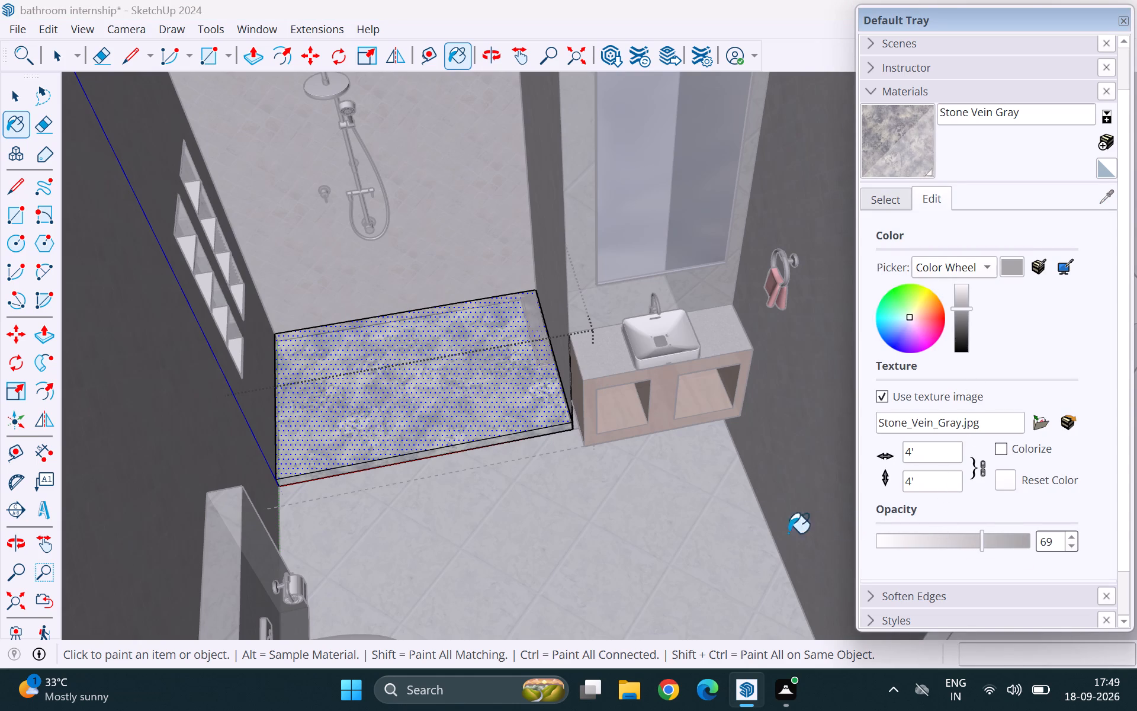
key("space")
left_click(709, 521)
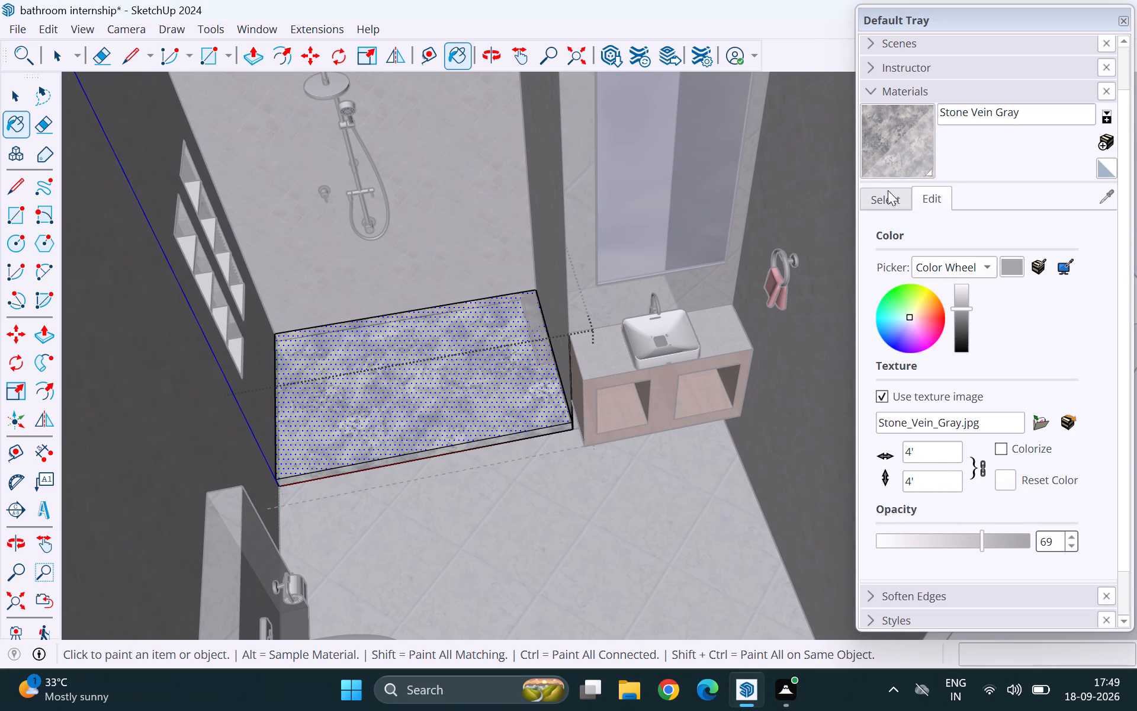
left_click(881, 213)
left_click(885, 204)
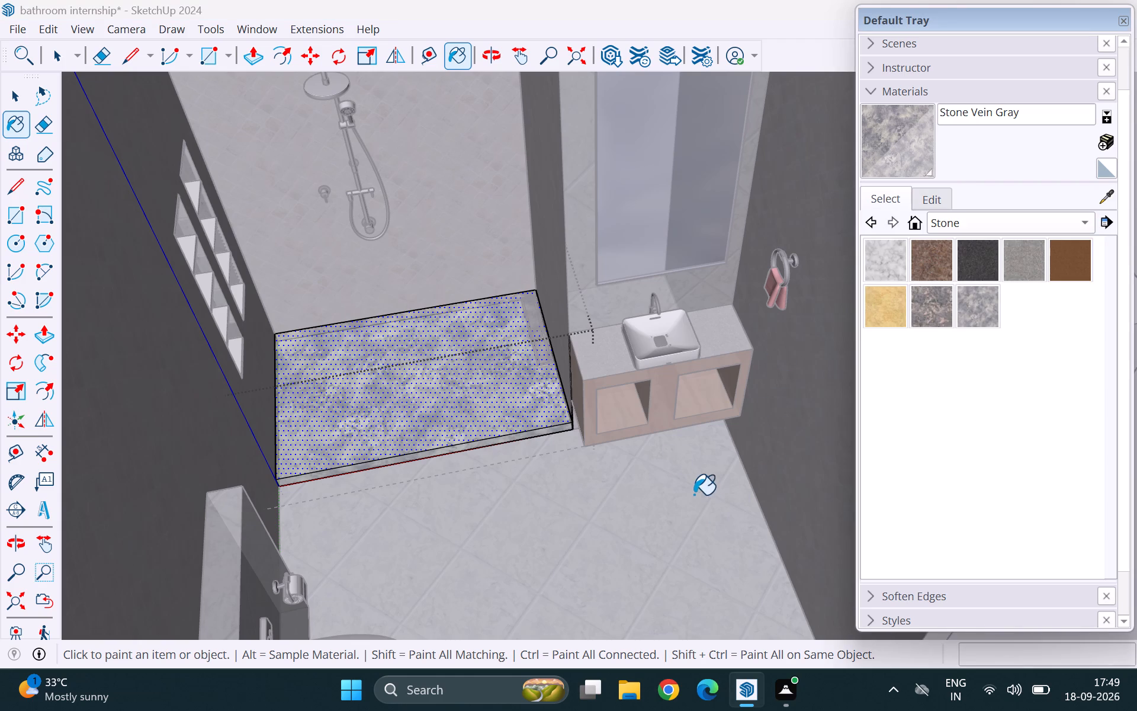
scroll(575, 449, "down", 11)
left_click(790, 290)
key("space")
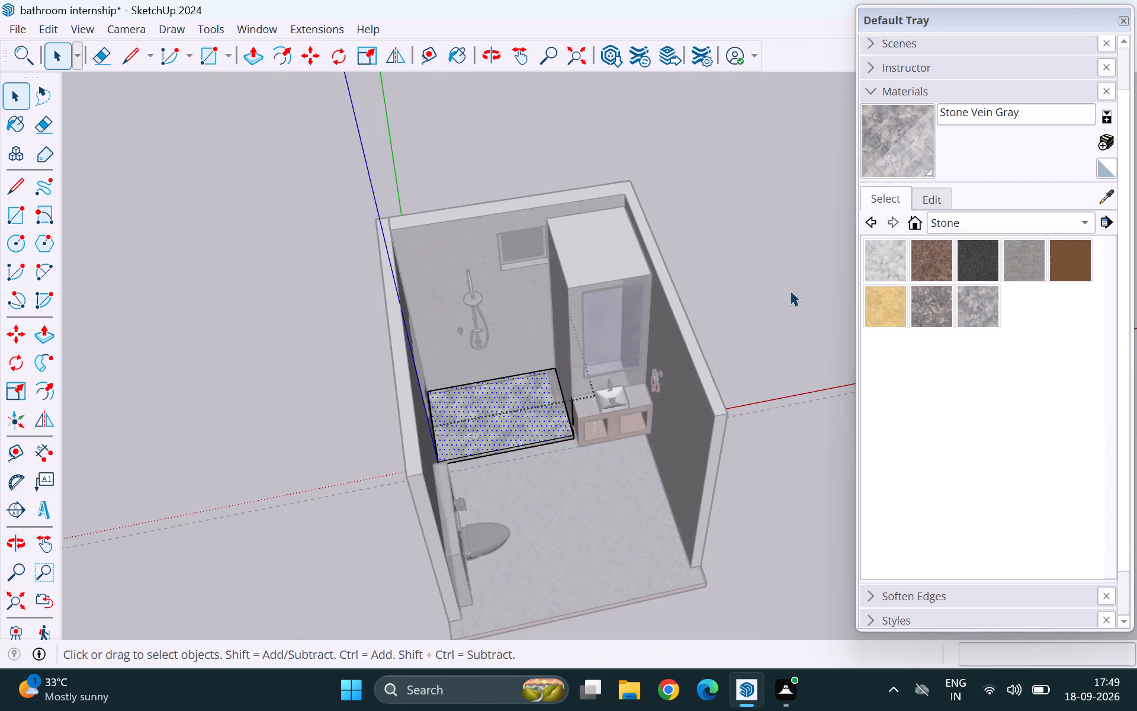
key("space")
left_click(790, 290)
Examine the black drain strip and shower floor up close and within the whole bathroom from several angles.
scroll(584, 375, "up", 8)
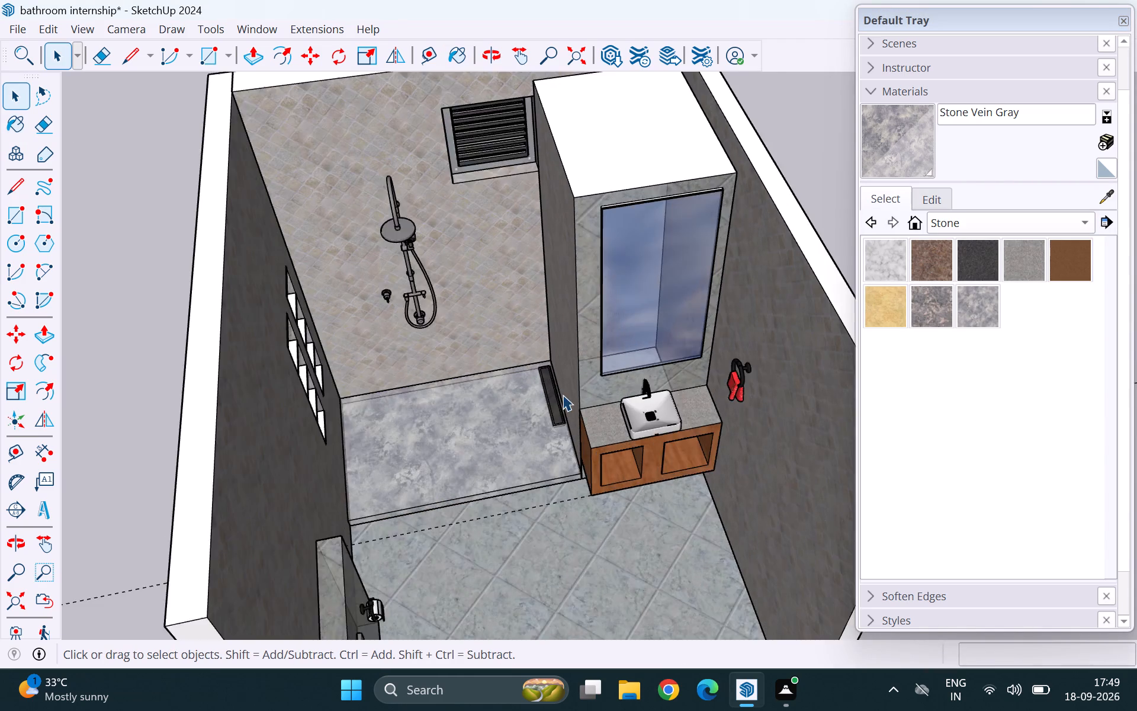
scroll(563, 395, "up", 12)
scroll(563, 370, "down", 2)
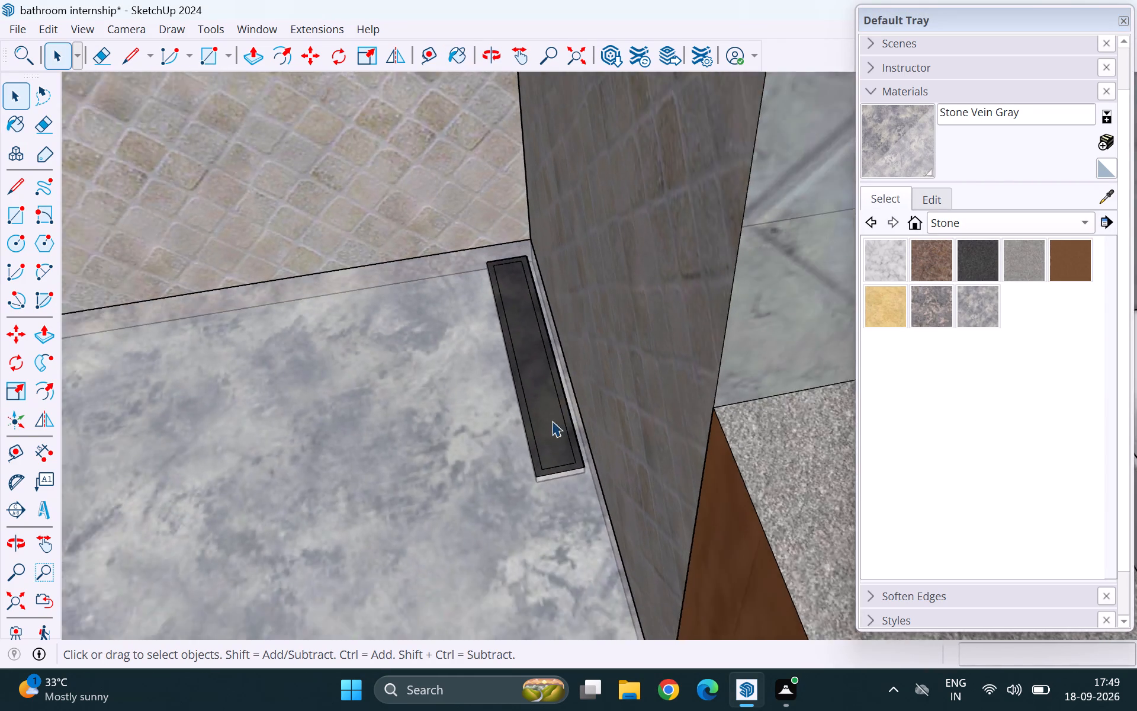
scroll(552, 421, "up", 1)
middle_click_drag(552, 421, 637, 370)
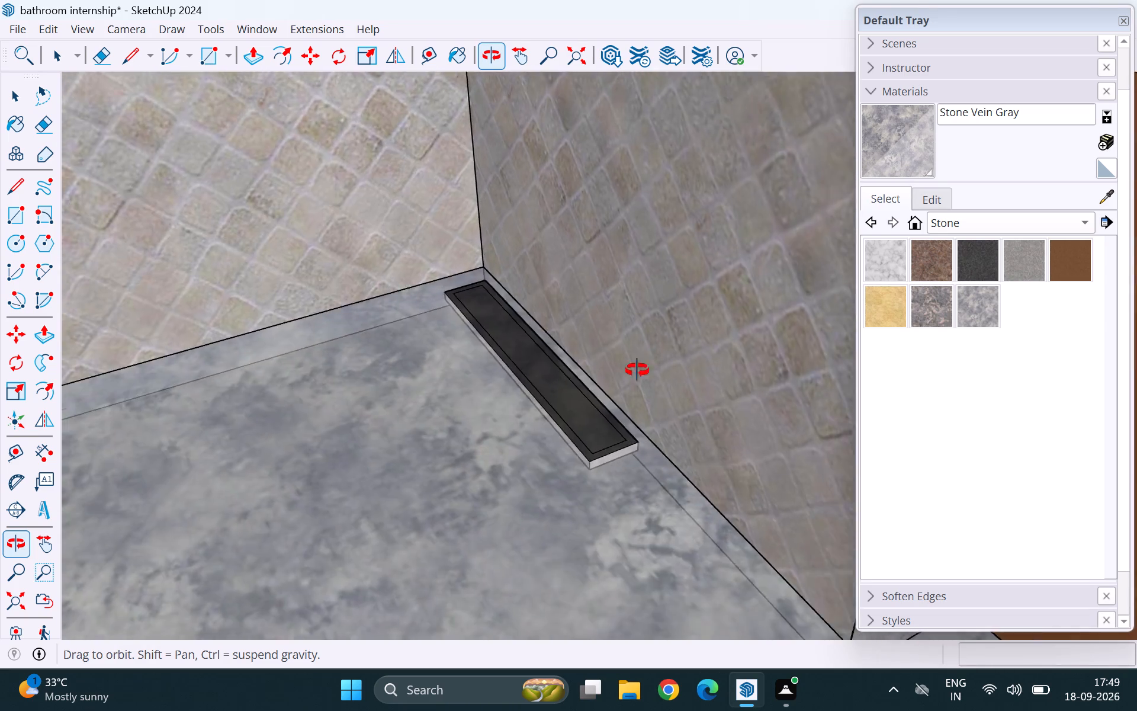
middle_click_drag(637, 370, 616, 406)
scroll(568, 354, "down", 9)
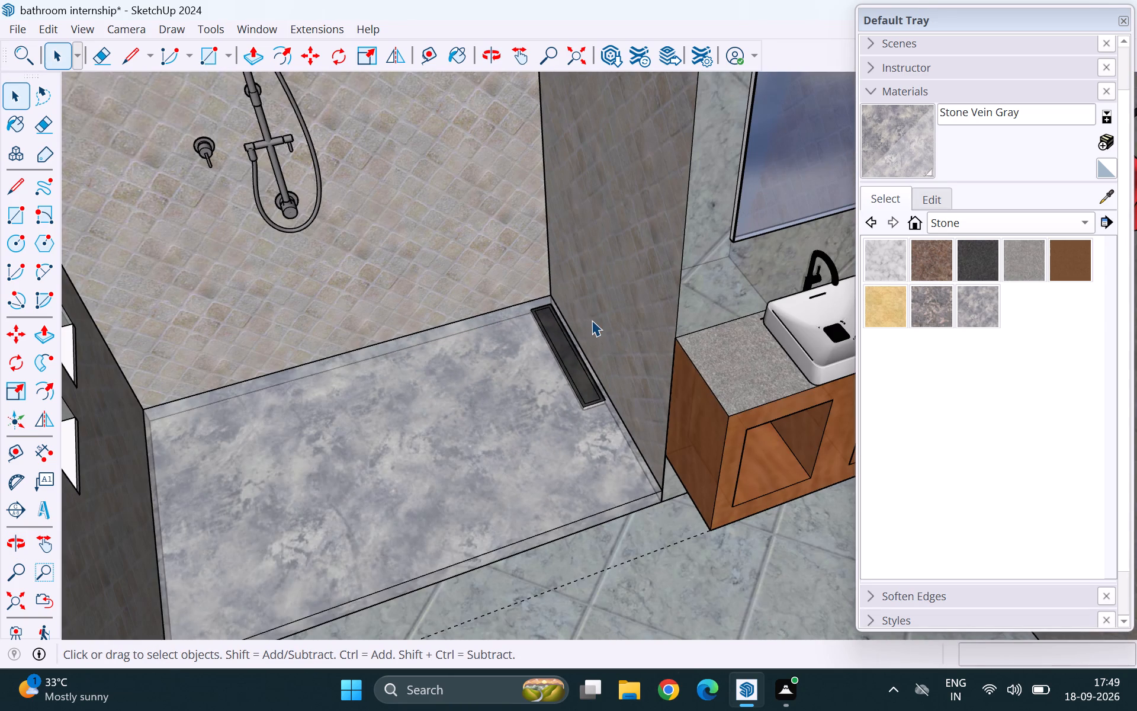
scroll(571, 348, "down", 4)
scroll(583, 400, "down", 4)
middle_click_drag(663, 505, 521, 487)
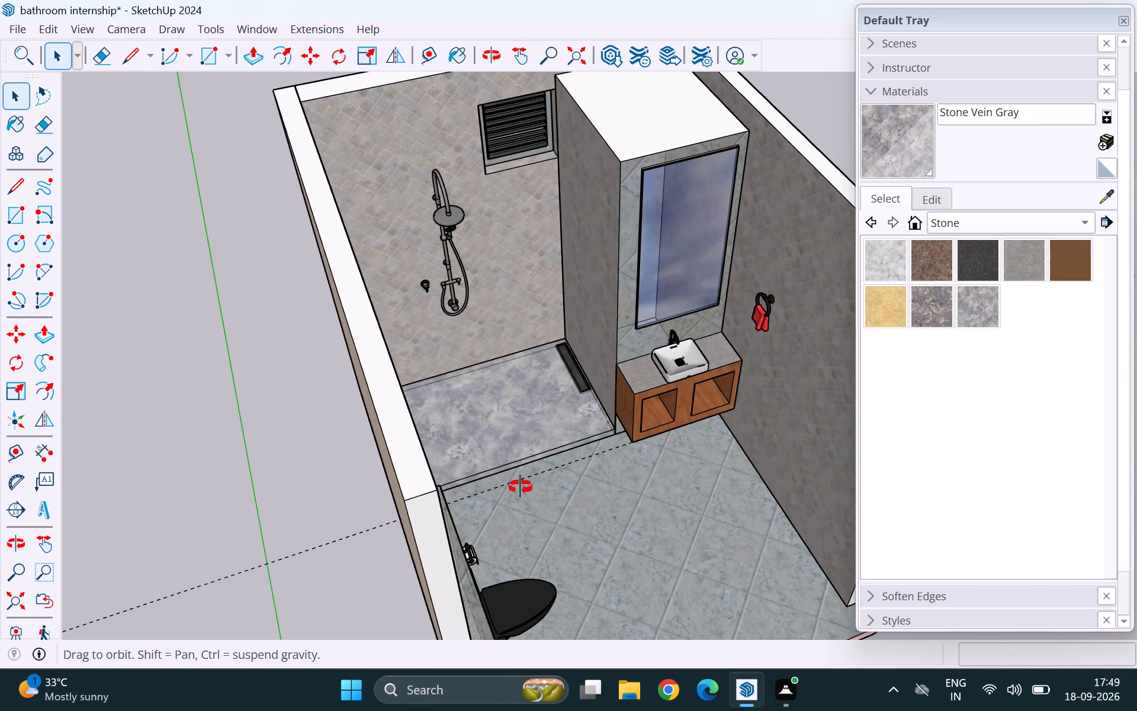
middle_click_drag(521, 487, 648, 427)
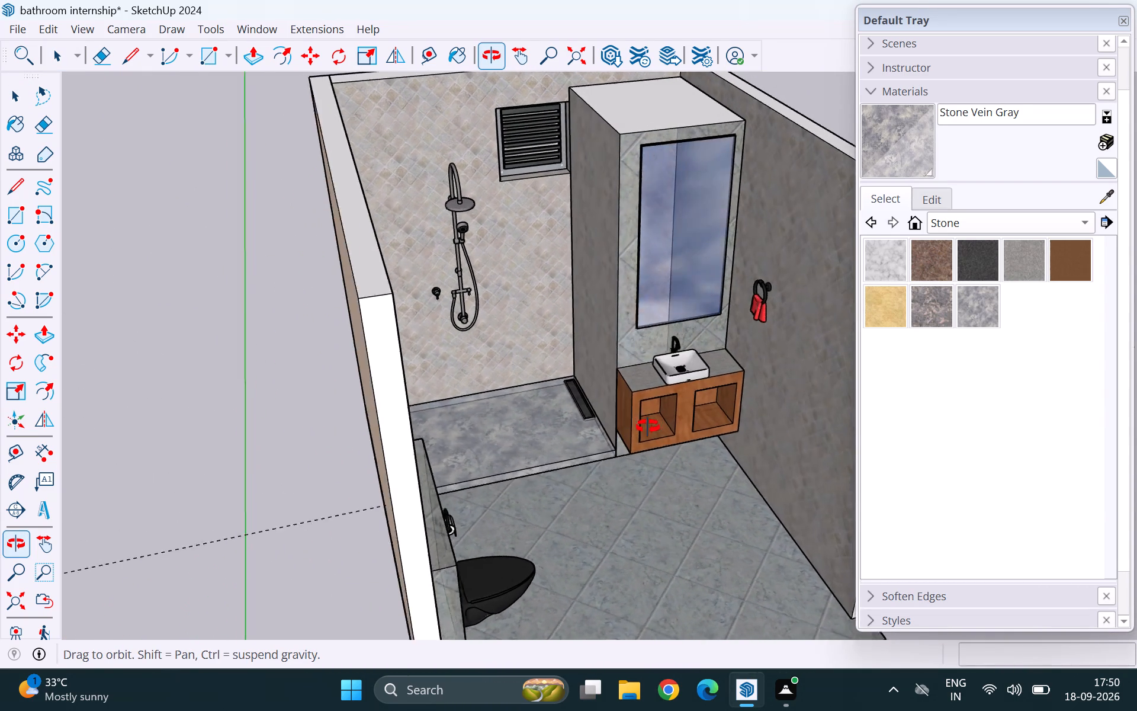
middle_click_drag(648, 427, 657, 430)
middle_click_drag(631, 477, 622, 497)
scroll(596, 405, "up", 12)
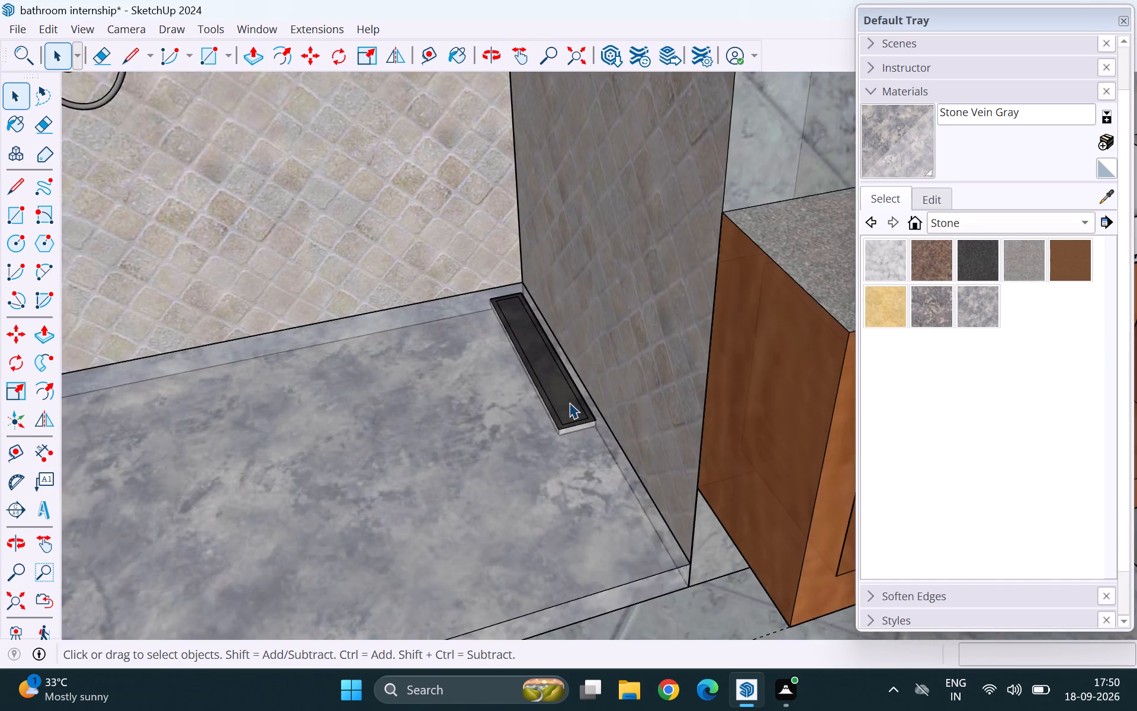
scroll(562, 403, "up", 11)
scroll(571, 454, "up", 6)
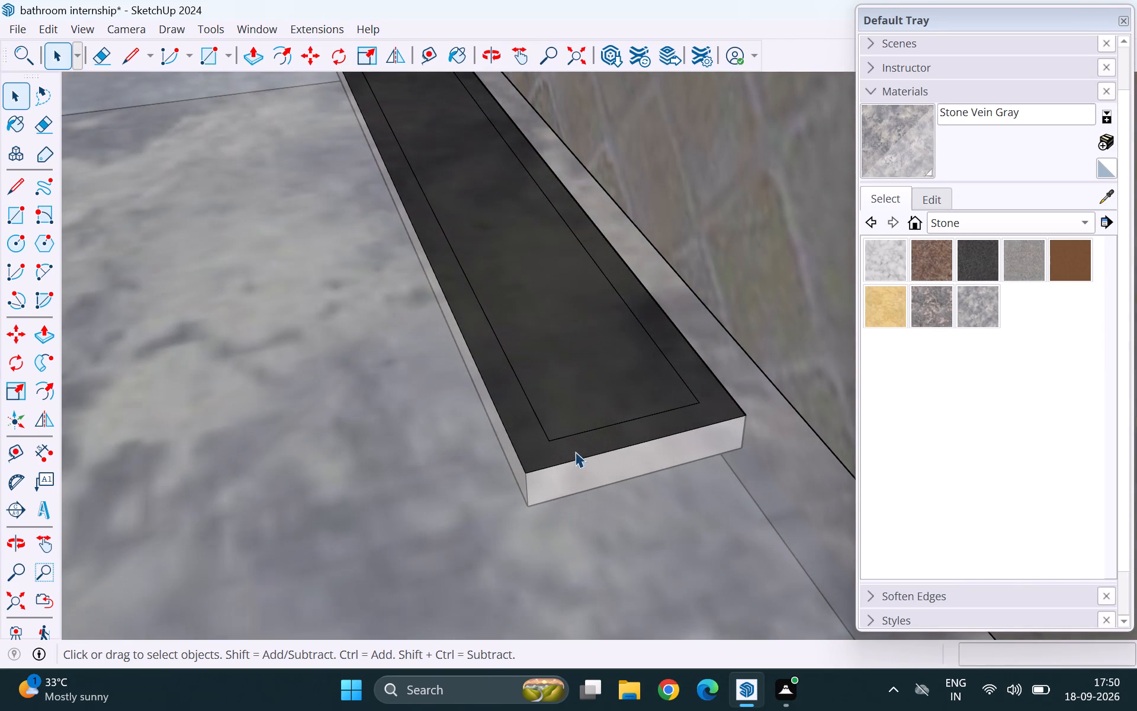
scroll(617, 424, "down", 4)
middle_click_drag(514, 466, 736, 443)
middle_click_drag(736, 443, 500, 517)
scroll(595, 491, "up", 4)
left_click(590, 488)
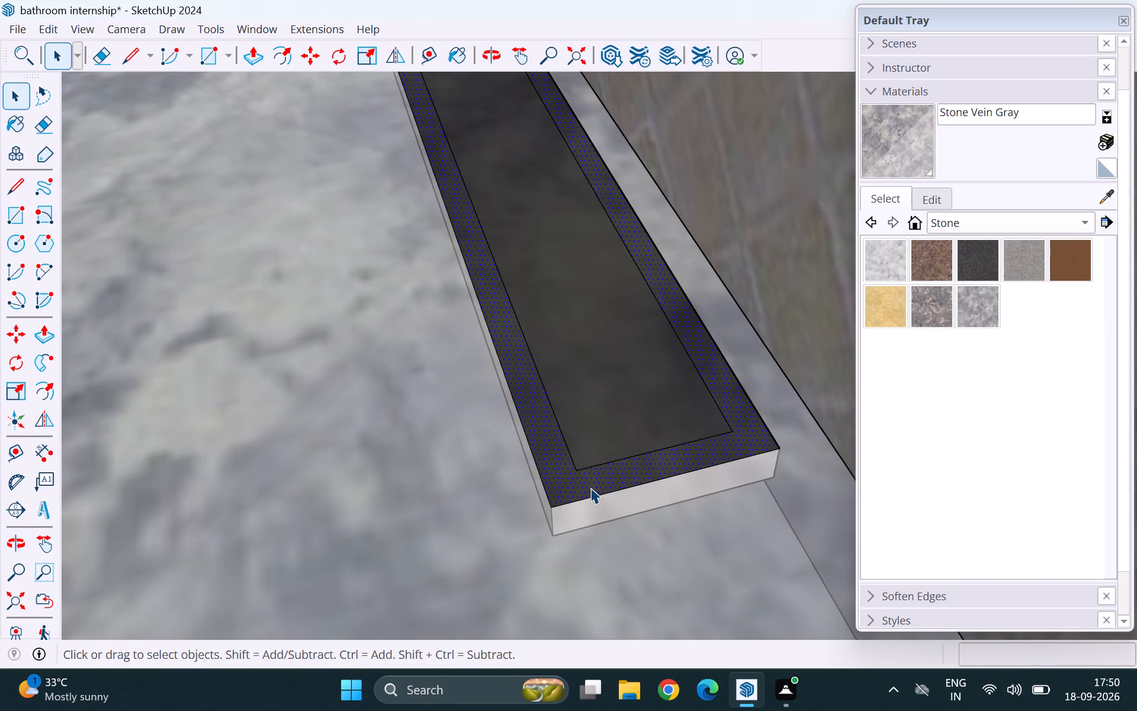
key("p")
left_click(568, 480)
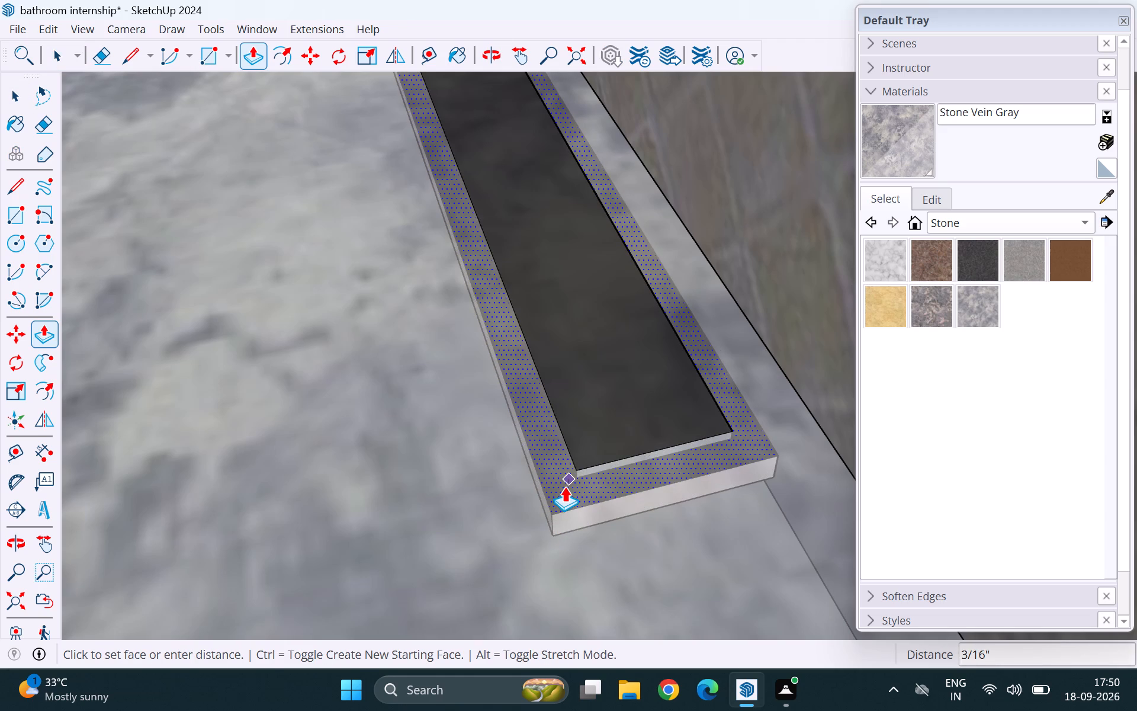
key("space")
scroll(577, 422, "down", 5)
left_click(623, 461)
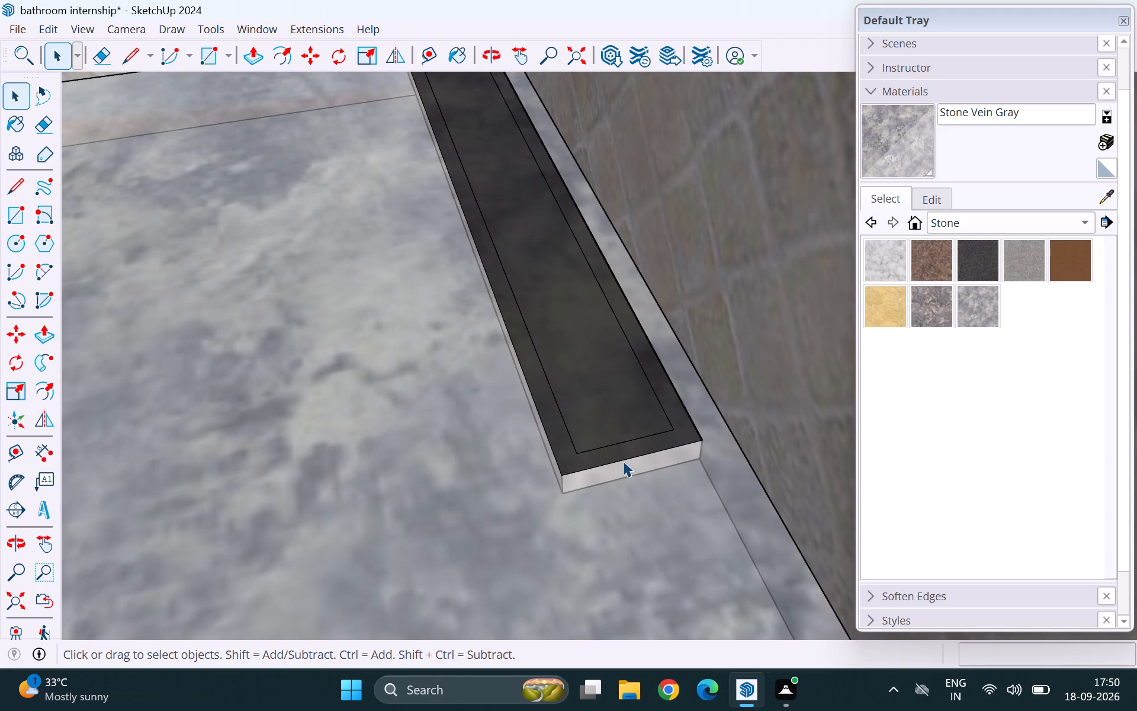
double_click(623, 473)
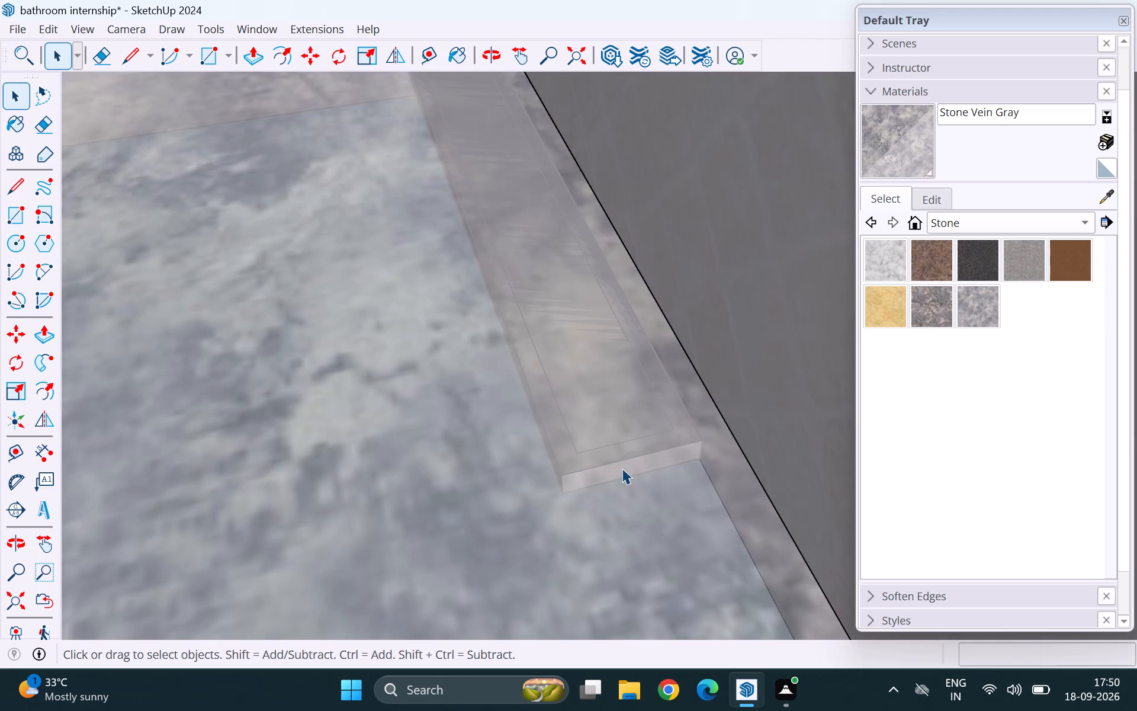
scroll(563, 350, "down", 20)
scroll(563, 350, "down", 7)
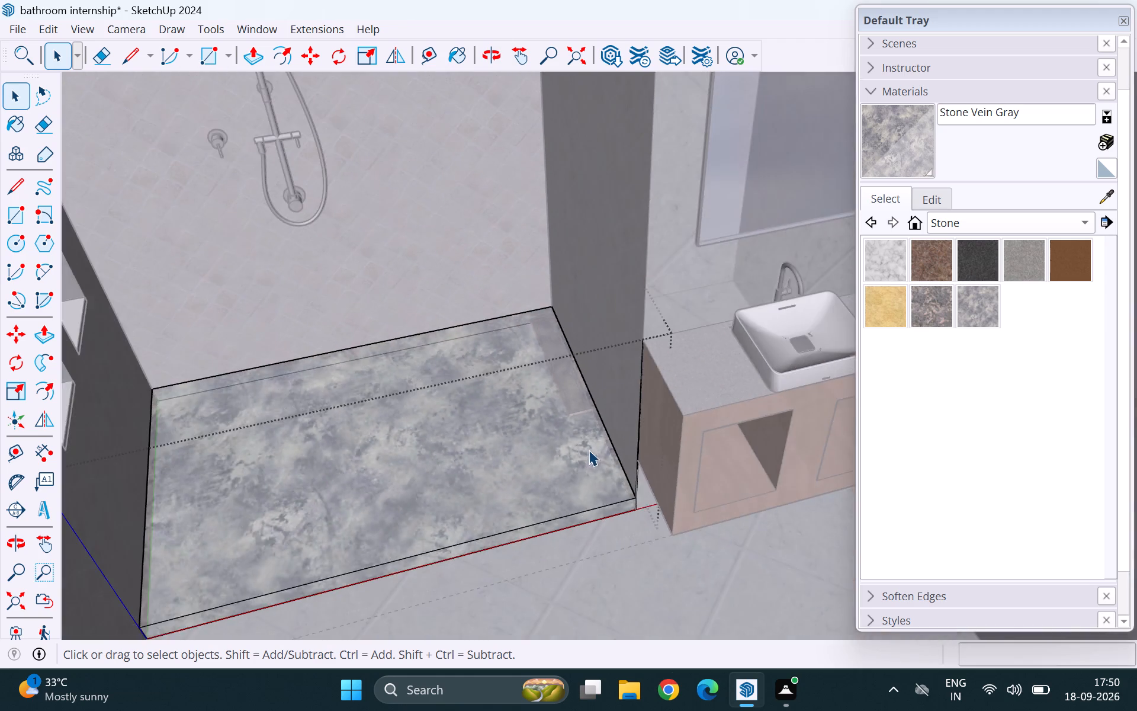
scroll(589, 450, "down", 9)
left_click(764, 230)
Delete the black drain strip's inner face and the remaining raised frame from the shower floor.
scroll(595, 424, "up", 2)
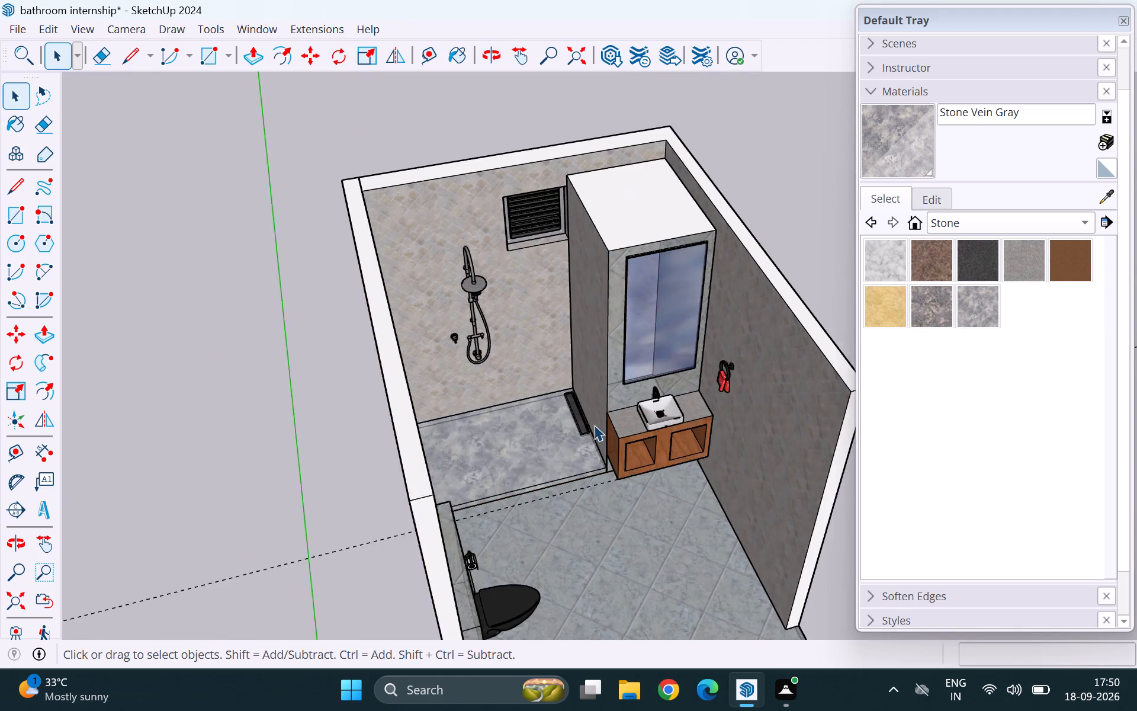
scroll(594, 425, "up", 16)
left_click(569, 441)
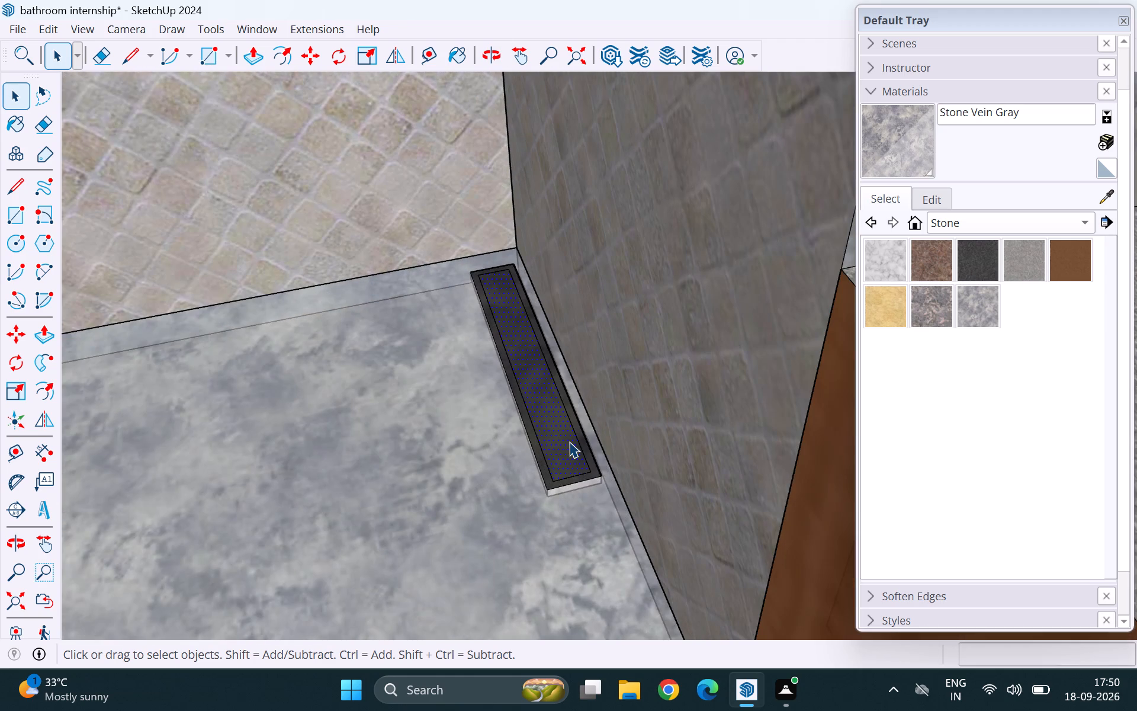
key("Delete")
left_click(576, 477)
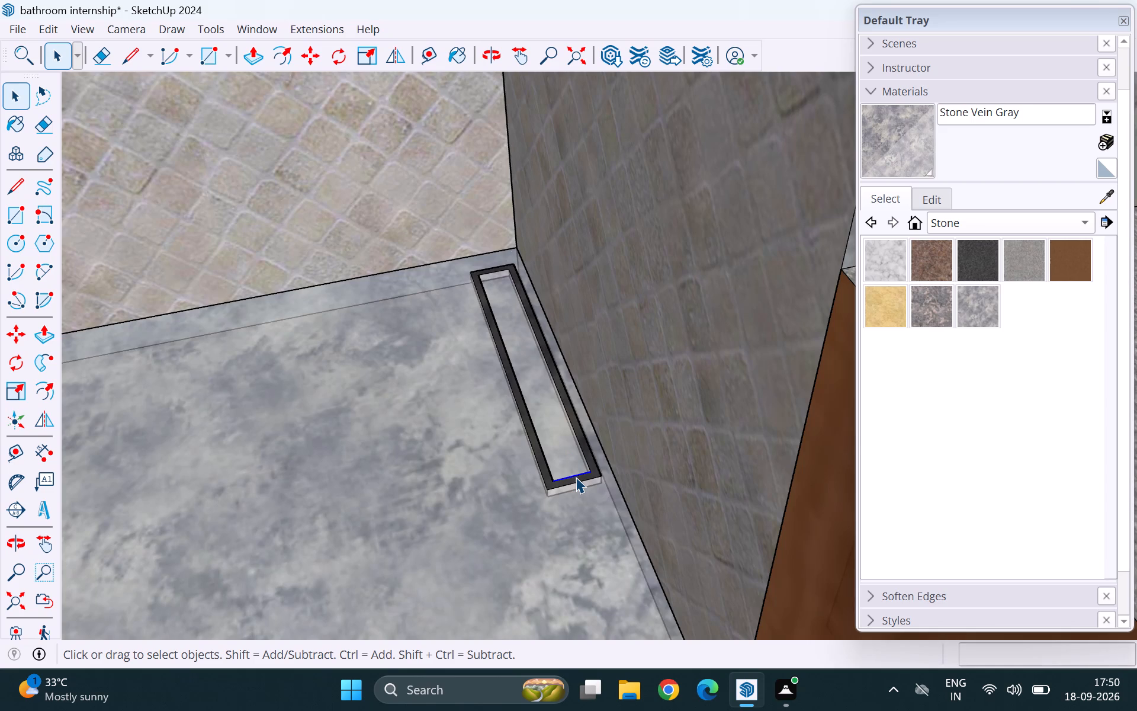
left_click(576, 485)
triple_click(576, 485)
key("Delete")
Inside the shower floor, draw a drain rectangle about 3' 6 11/16" by 2 5/8" along the vanity-side partition wall.
scroll(482, 411, "down", 4)
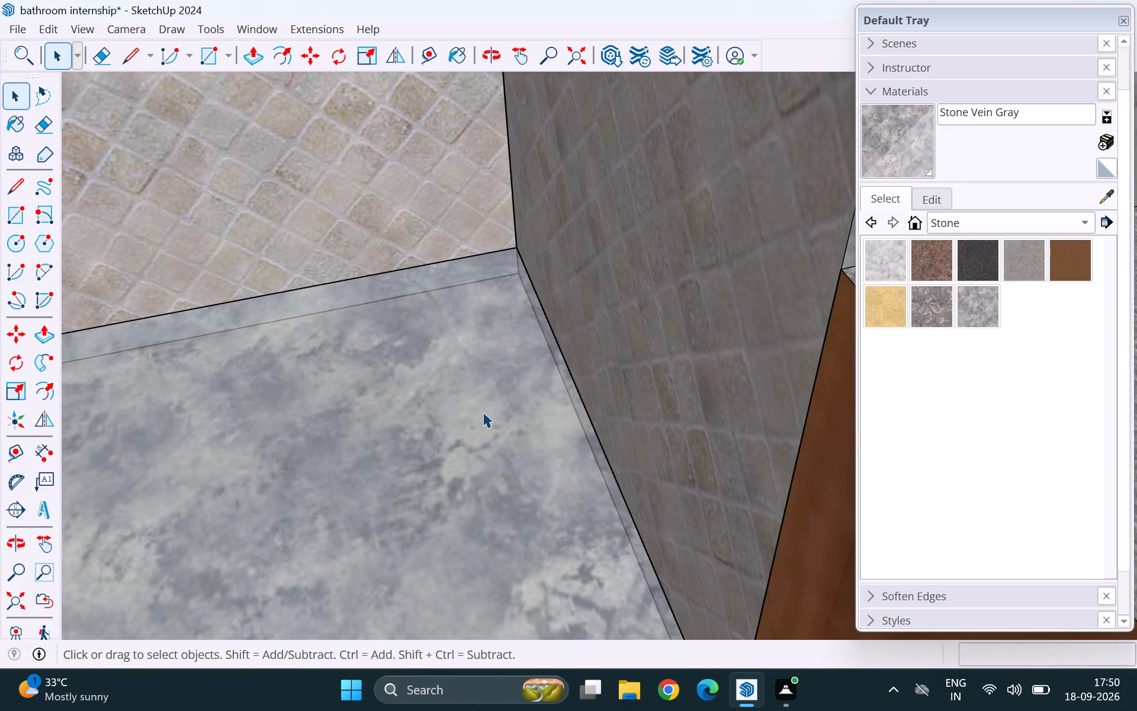
scroll(483, 412, "down", 13)
double_click(470, 468)
scroll(483, 435, "up", 6)
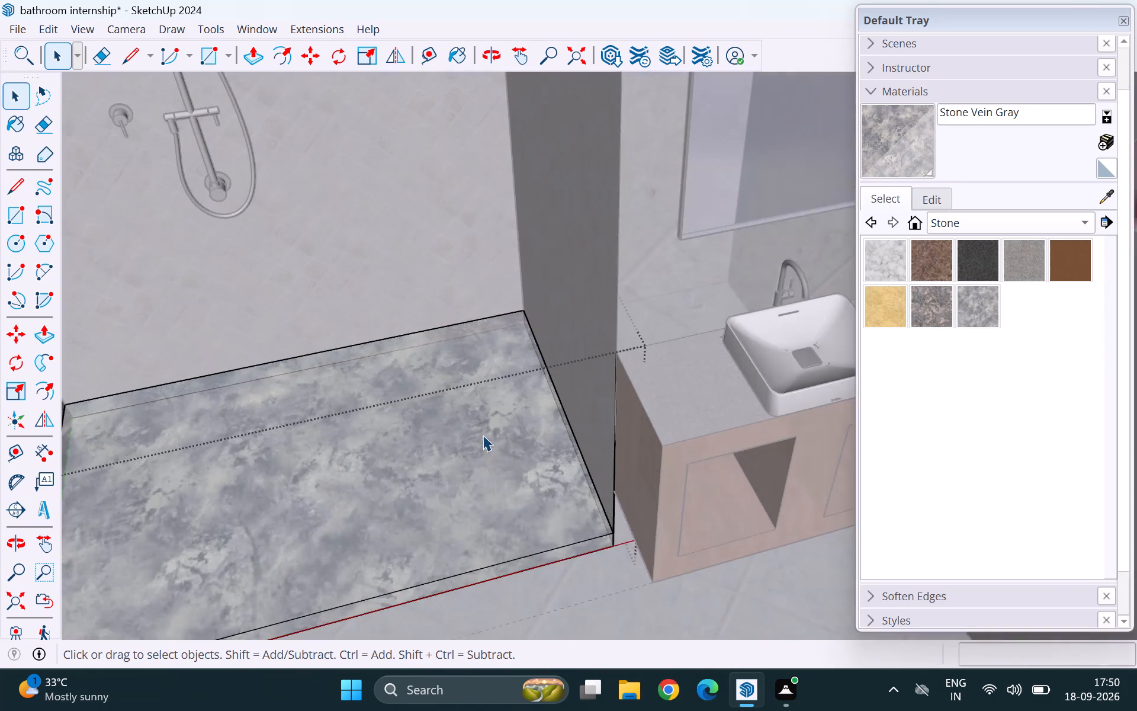
scroll(509, 413, "up", 6)
middle_click_drag(534, 405, 505, 452)
scroll(516, 380, "up", 5)
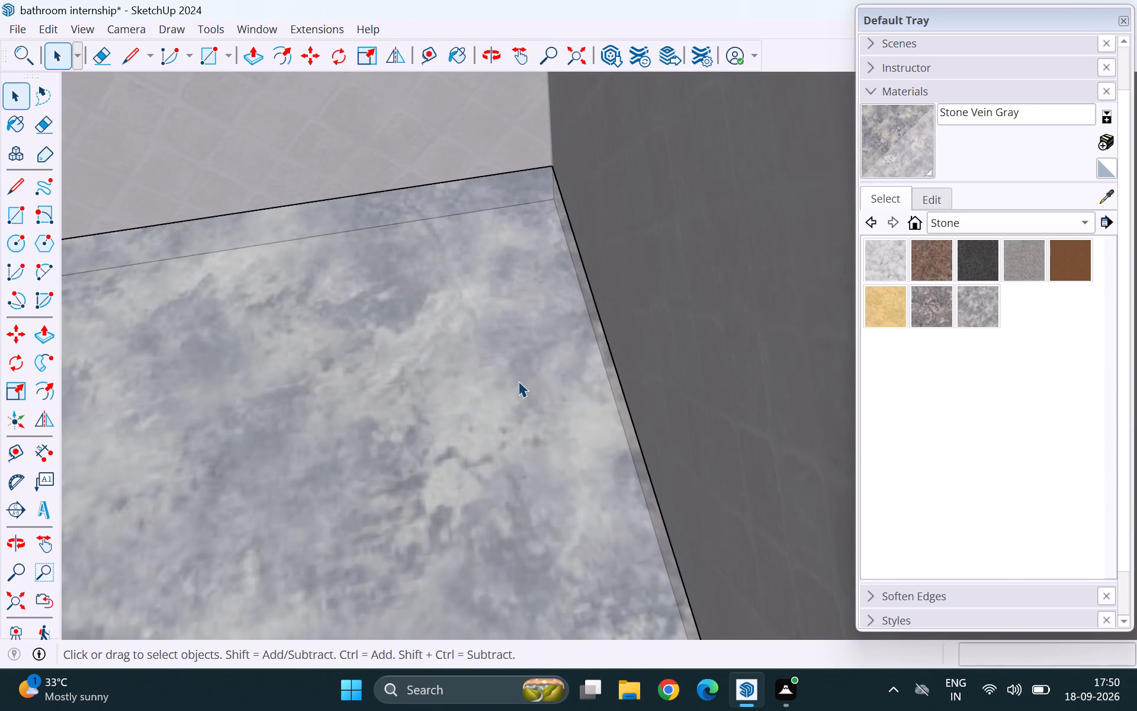
key("r")
left_click(507, 214)
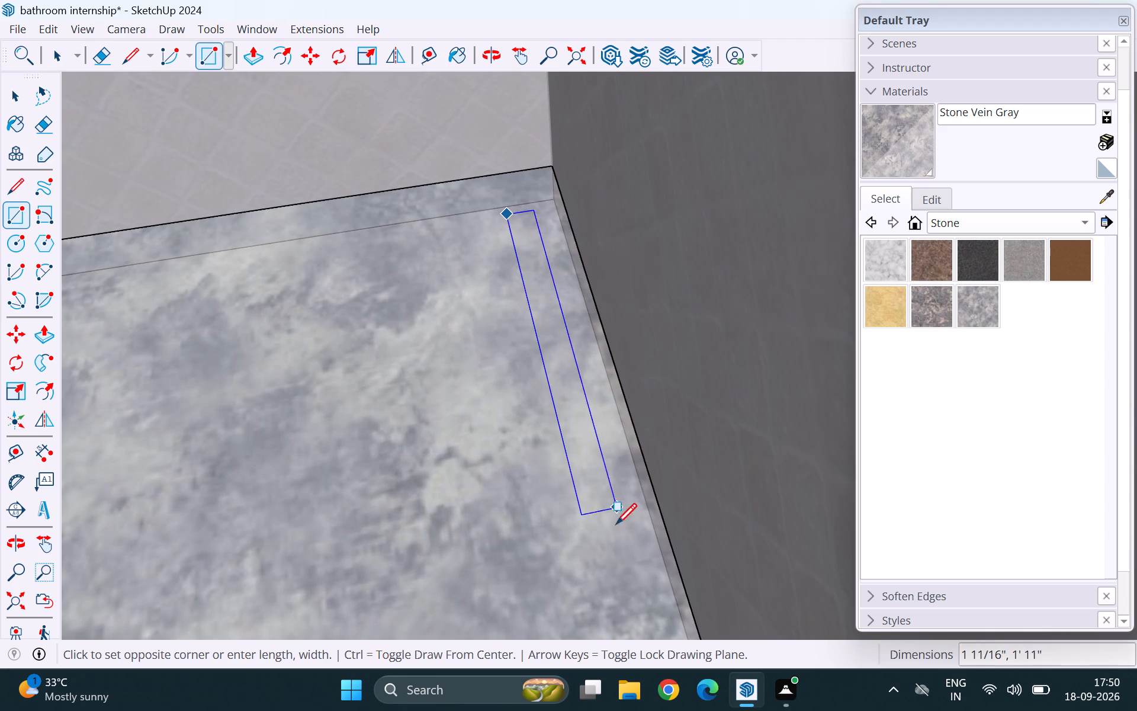
scroll(464, 287, "down", 9)
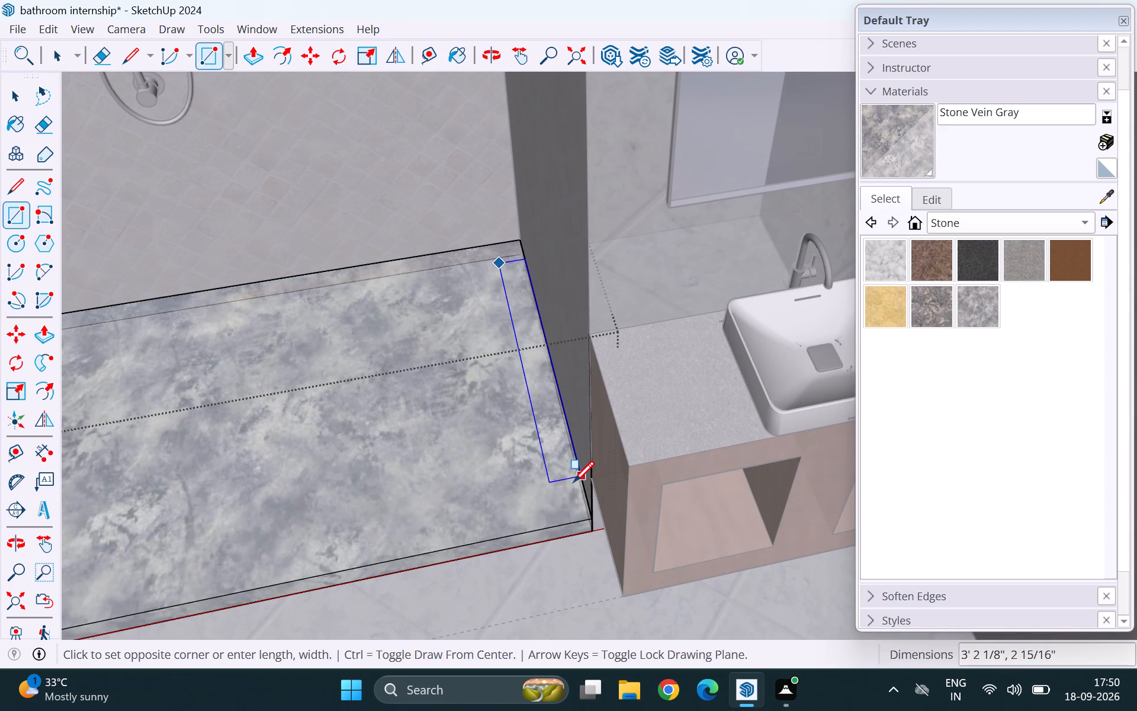
left_click(580, 513)
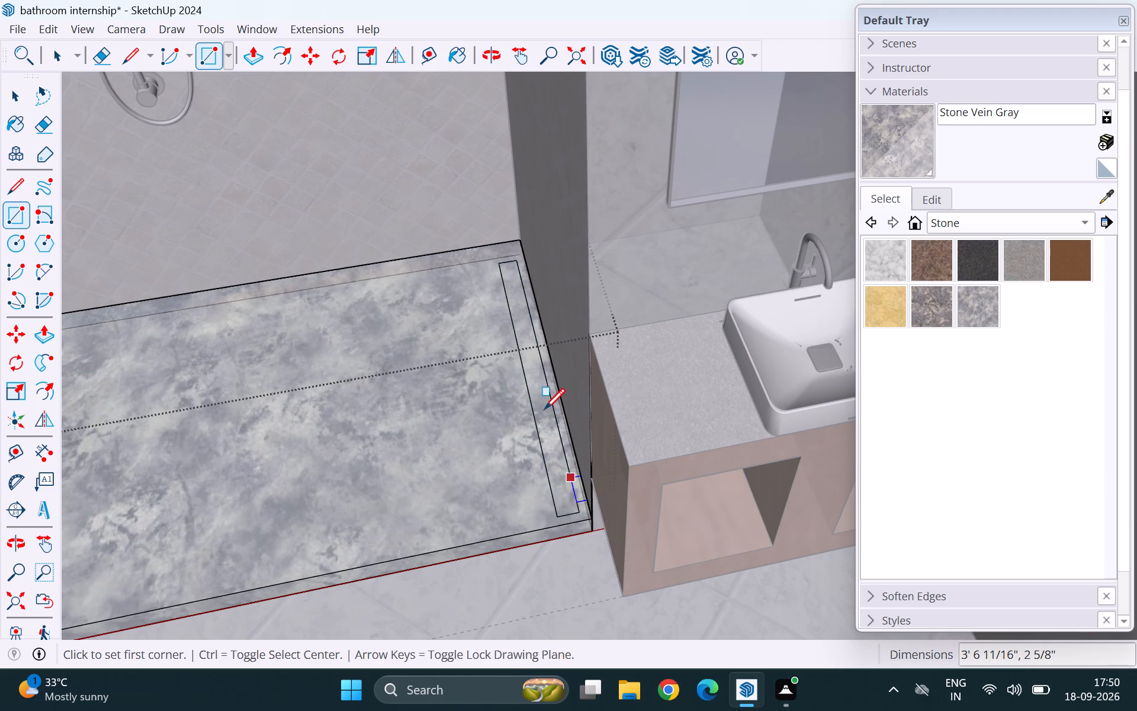
Offset the drain rectangle's outline inward by about 9/16" to form a border.
scroll(544, 409, "up", 15)
key("f")
left_click(539, 445)
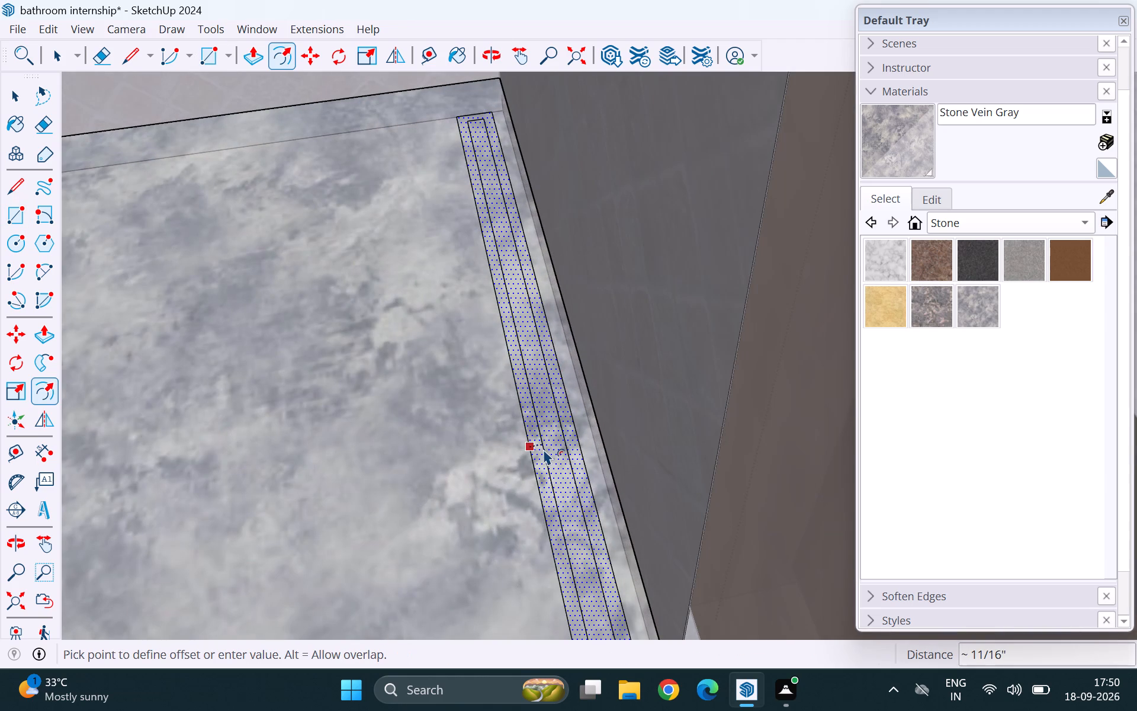
left_click(542, 454)
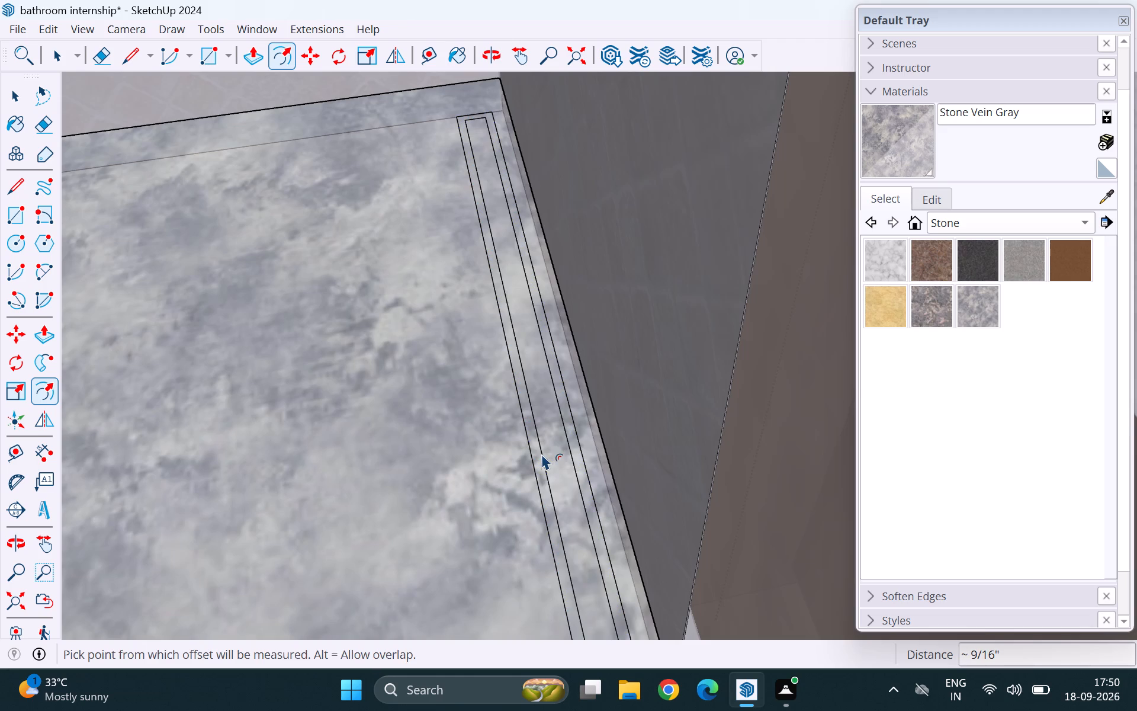
key("space")
Push the drain's border face and then its centre face down about 9/16" into the shower floor.
scroll(536, 465, "up", 10)
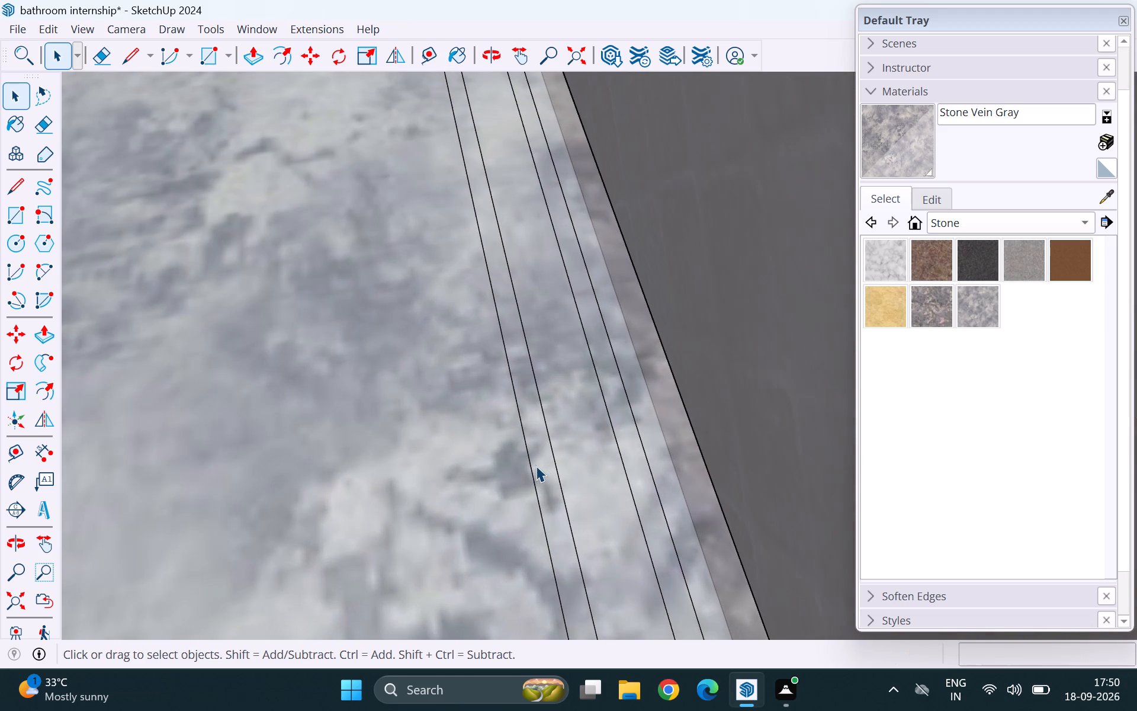
left_click(536, 466)
key("p")
left_click(542, 453)
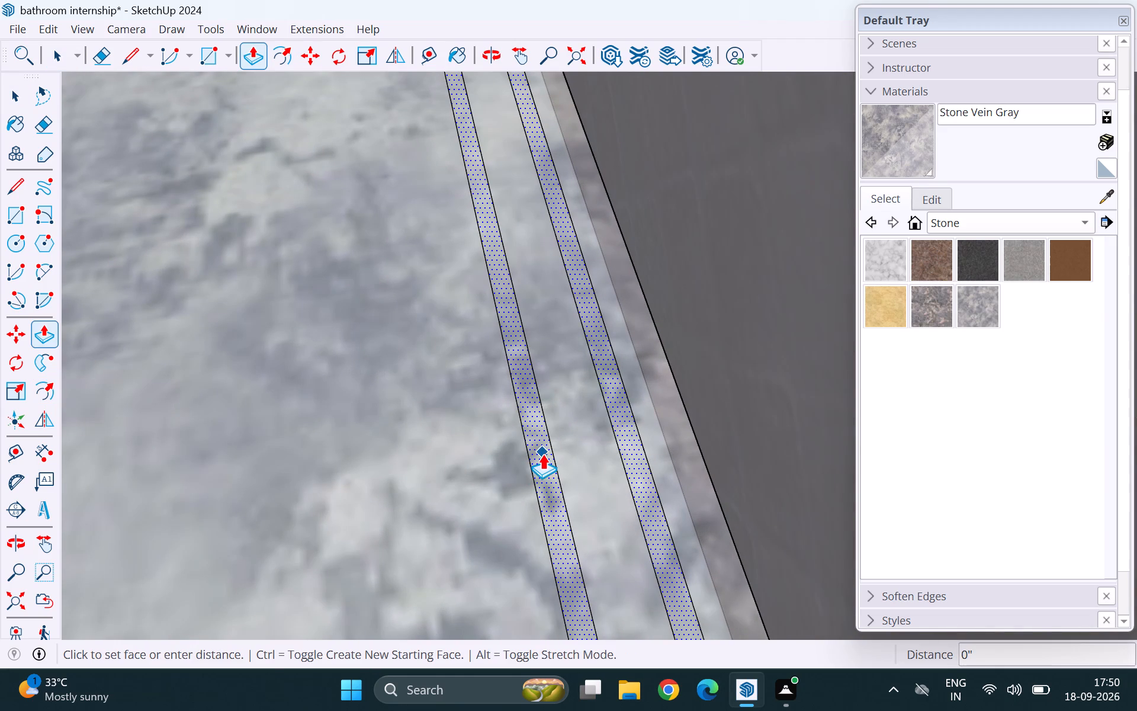
left_click(544, 466)
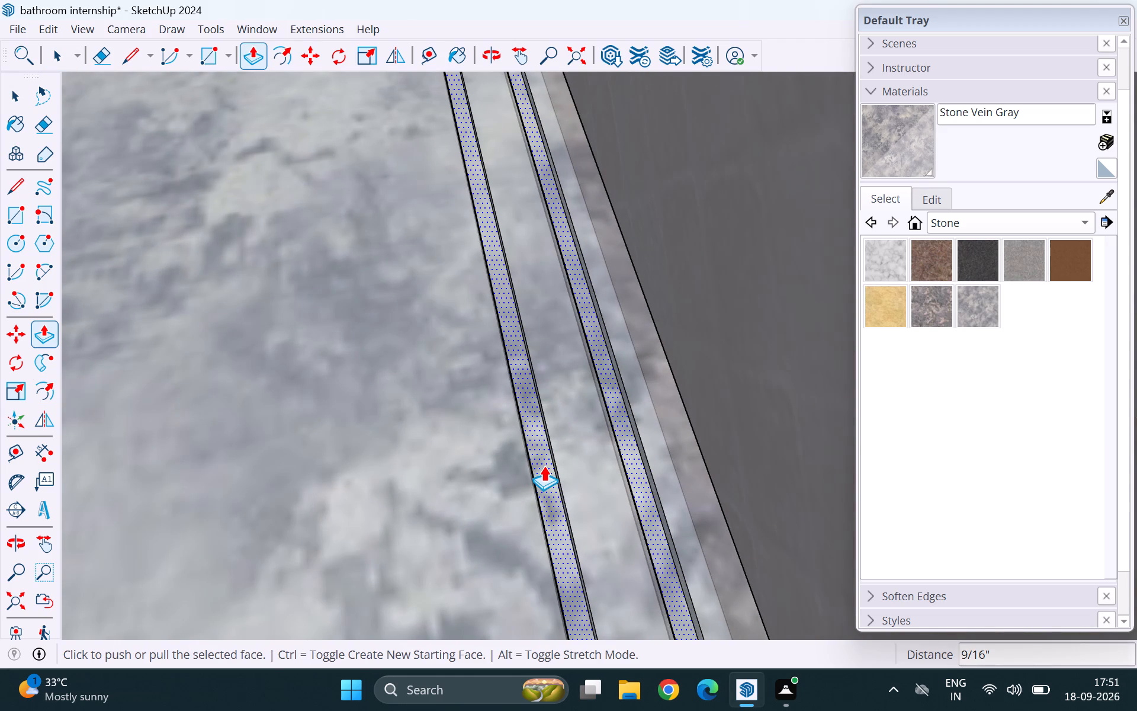
key("space")
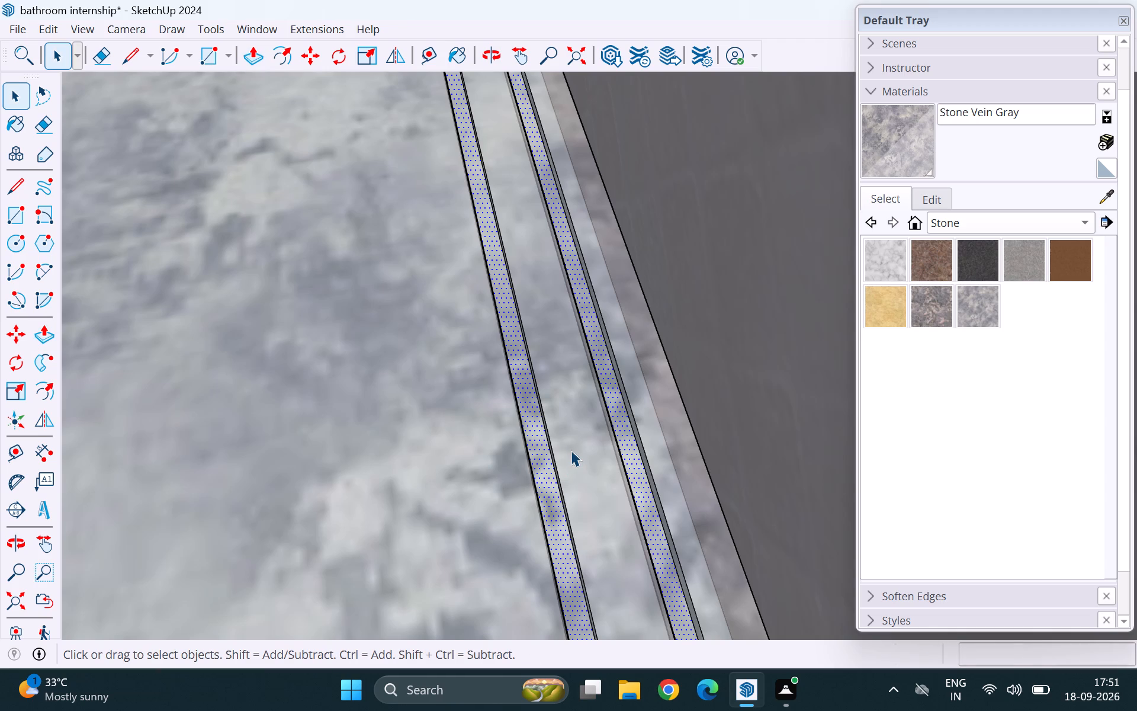
left_click(571, 450)
key("p")
double_click(571, 450)
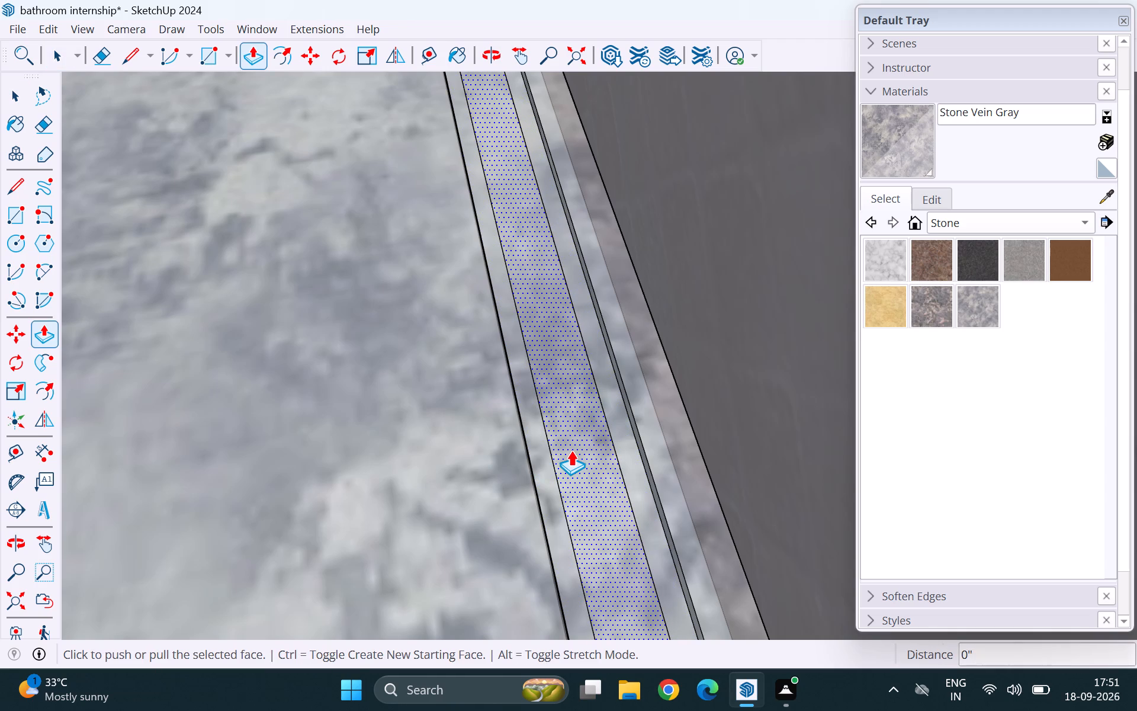
key("space")
Paint the recessed drain's border and centre faces with Black Ceramic from the Colors collection and leave the shower floor's editing mode.
scroll(567, 441, "down", 20)
scroll(567, 441, "down", 2)
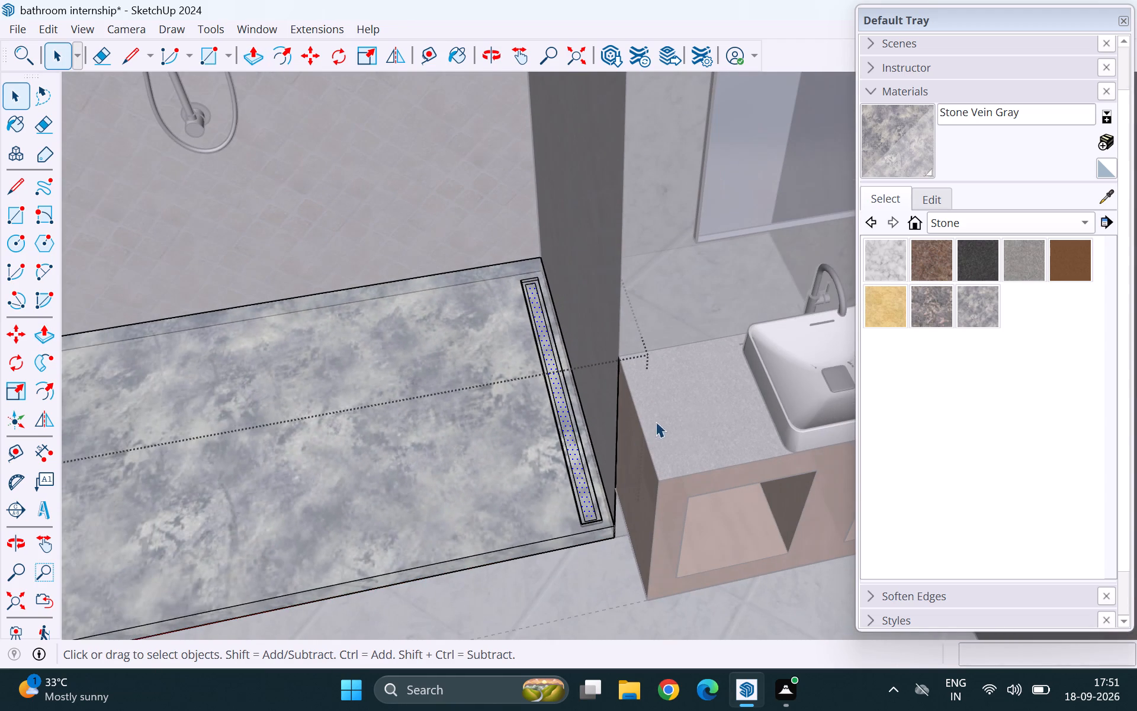
scroll(578, 406, "up", 10)
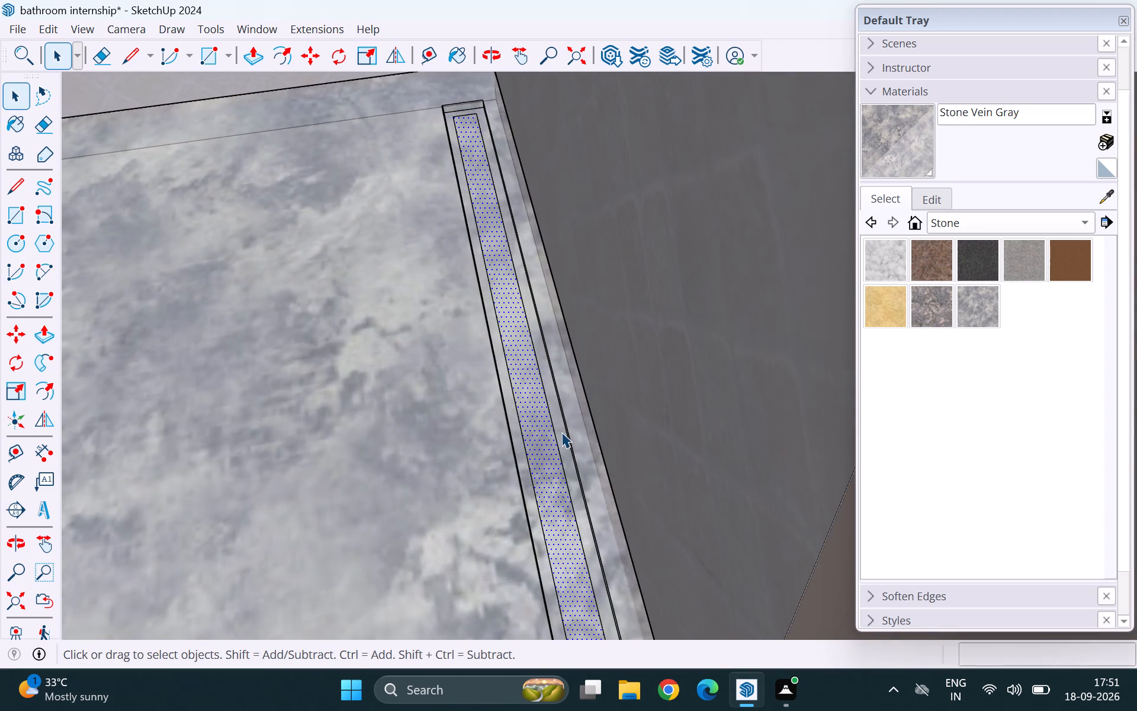
left_click(561, 432)
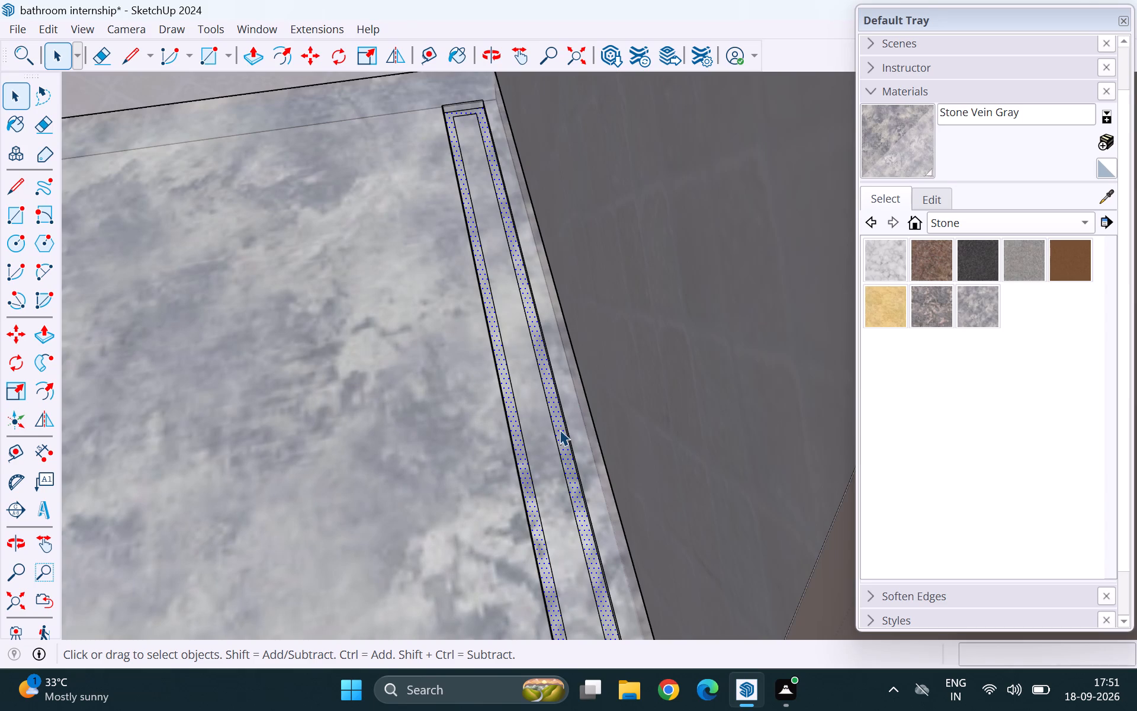
left_click(532, 434, "shift")
left_click(963, 223)
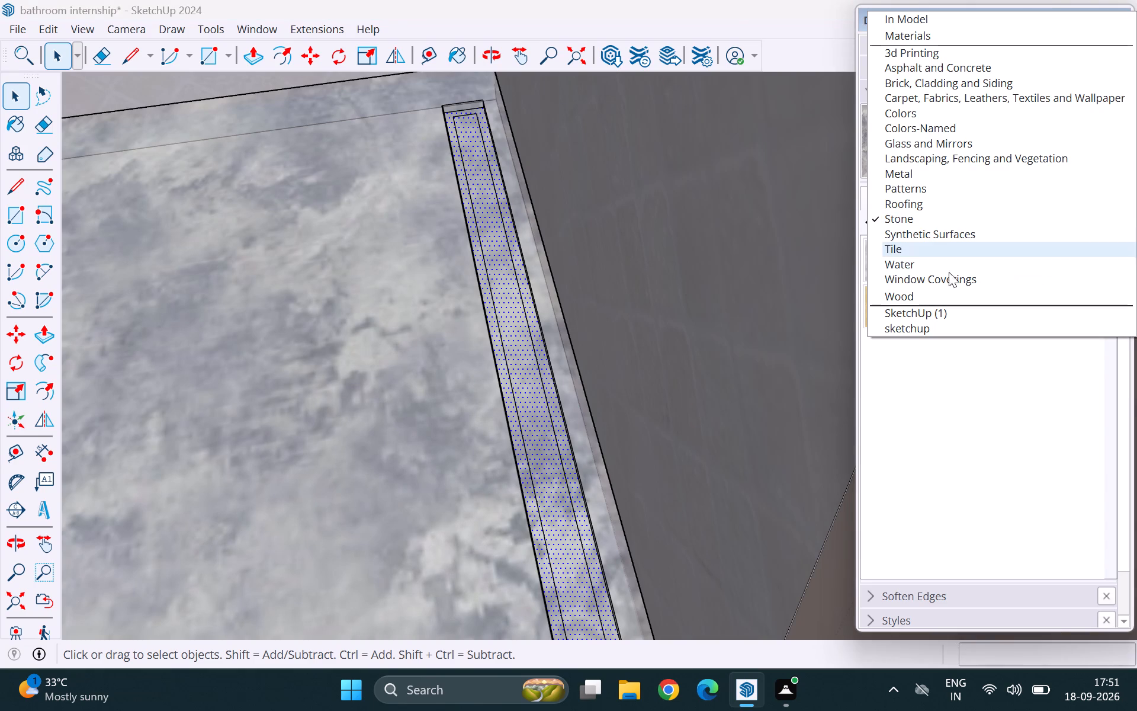
left_click(945, 116)
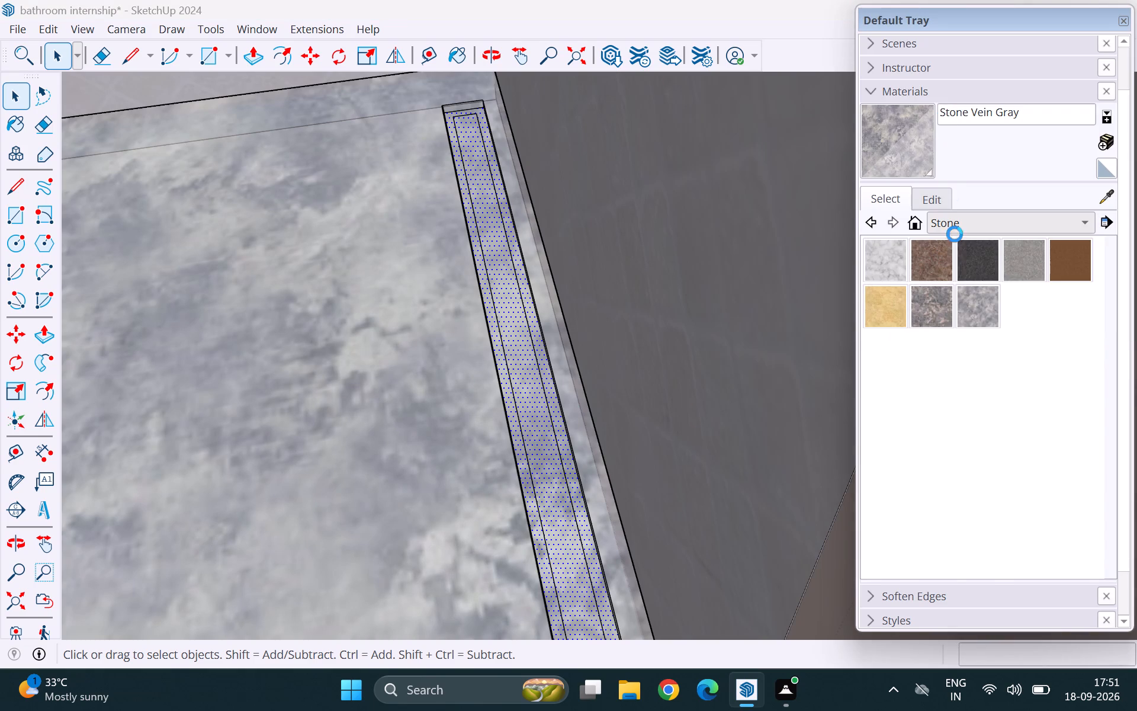
scroll(938, 384, "down", 20)
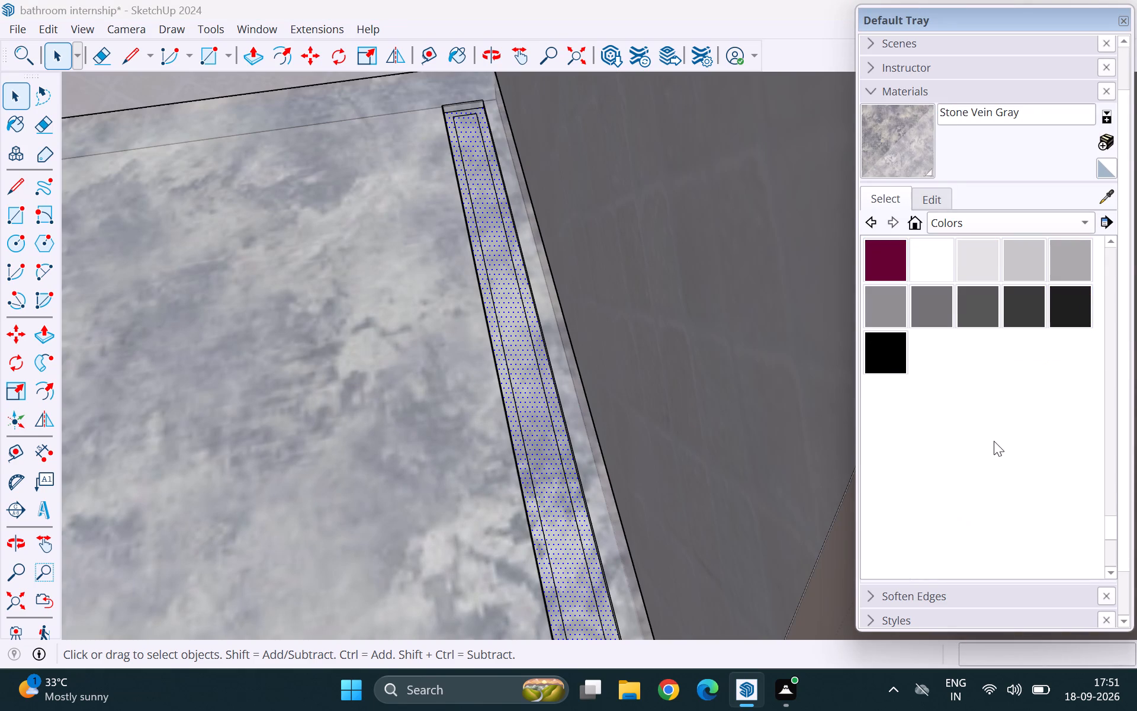
left_click(896, 352)
left_click(526, 392)
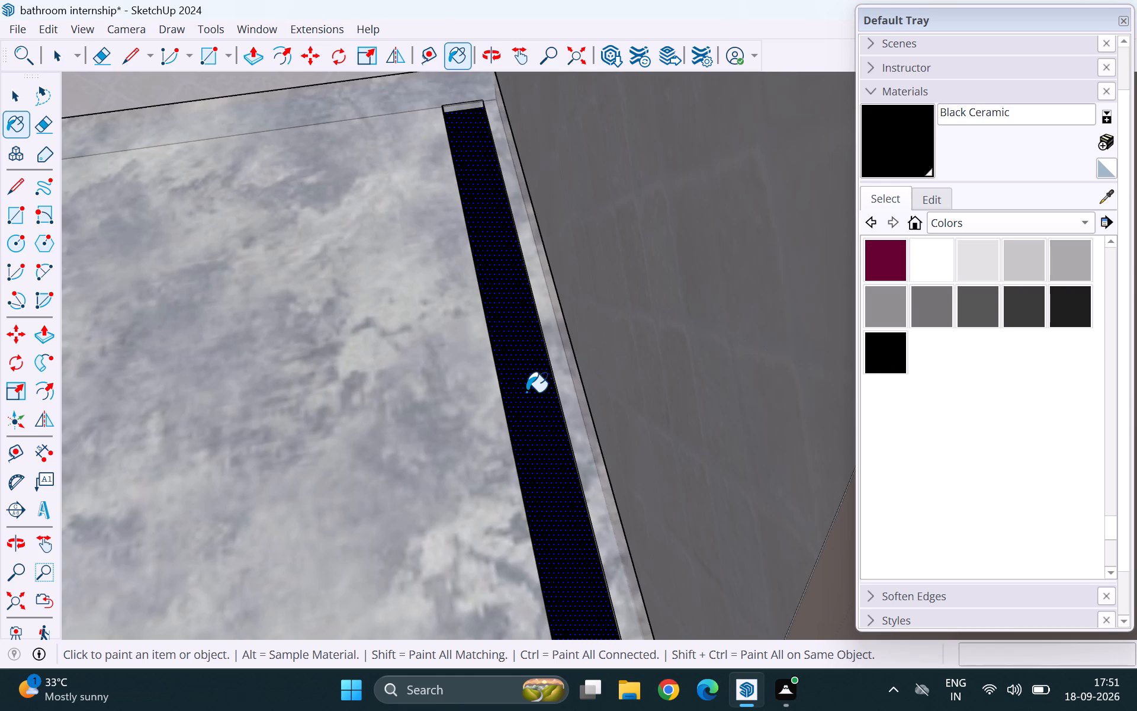
scroll(592, 371, "down", 16)
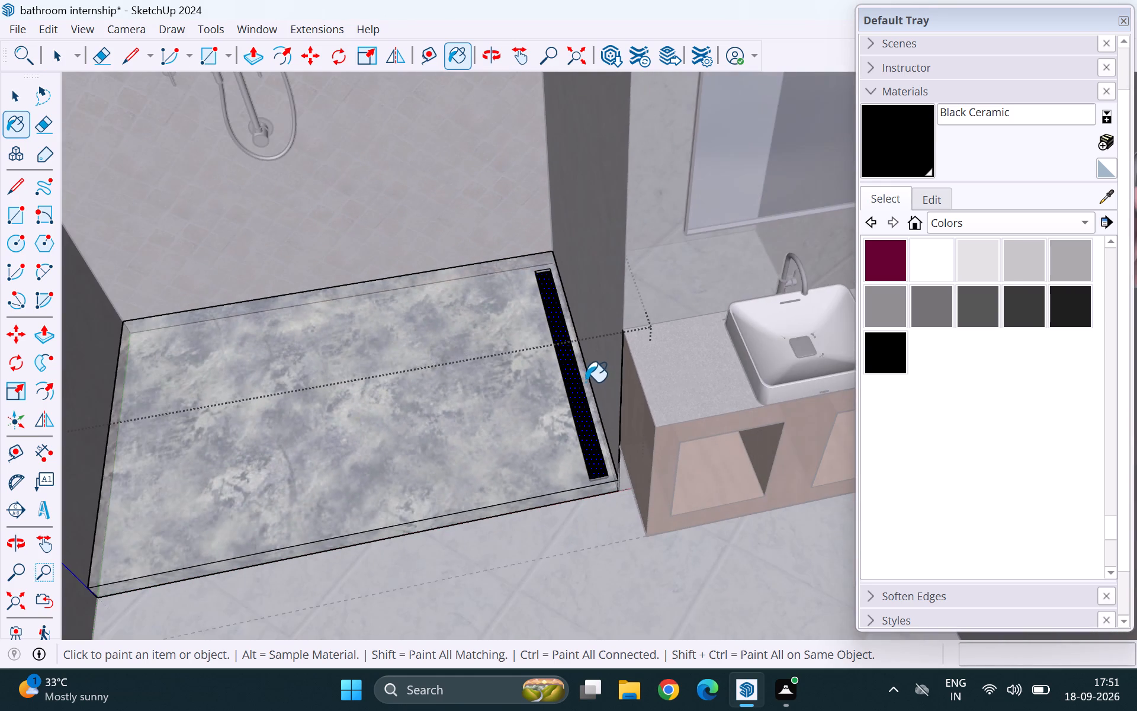
key("space")
scroll(596, 393, "down", 17)
left_click(754, 275)
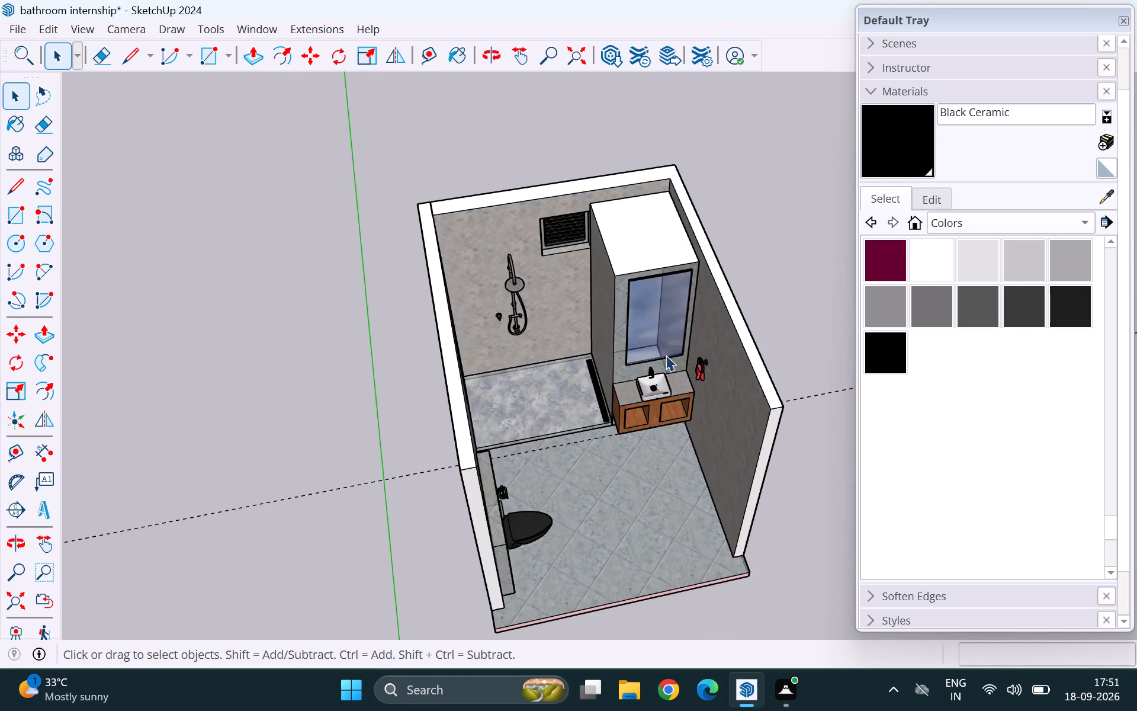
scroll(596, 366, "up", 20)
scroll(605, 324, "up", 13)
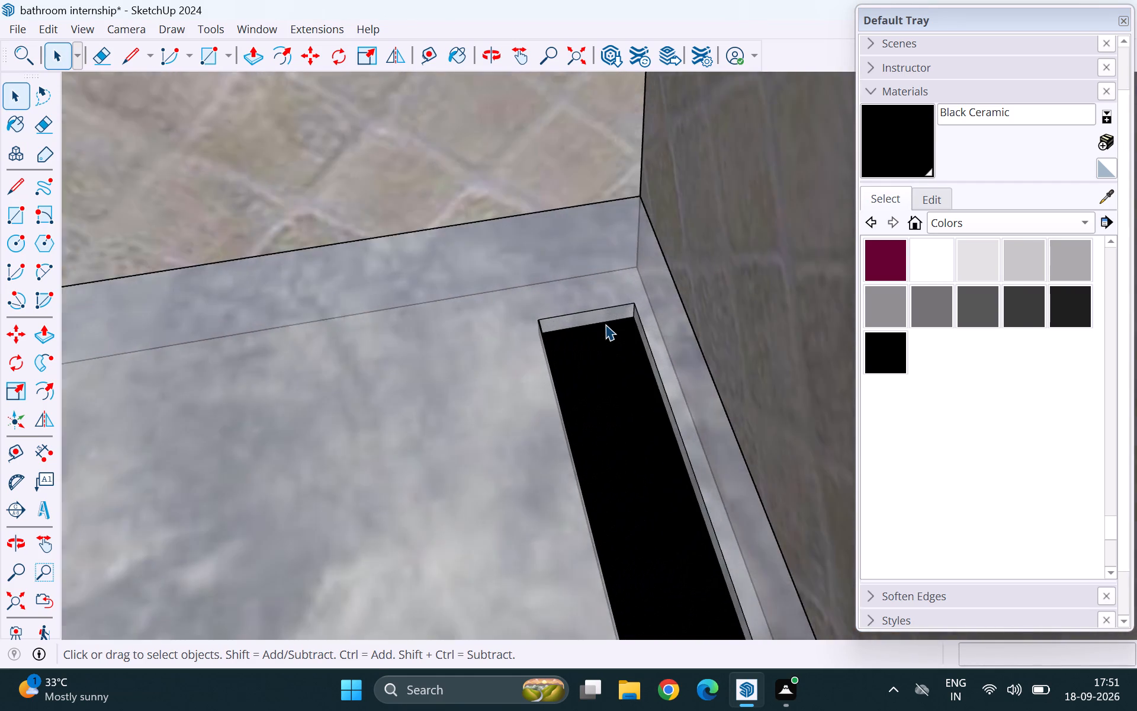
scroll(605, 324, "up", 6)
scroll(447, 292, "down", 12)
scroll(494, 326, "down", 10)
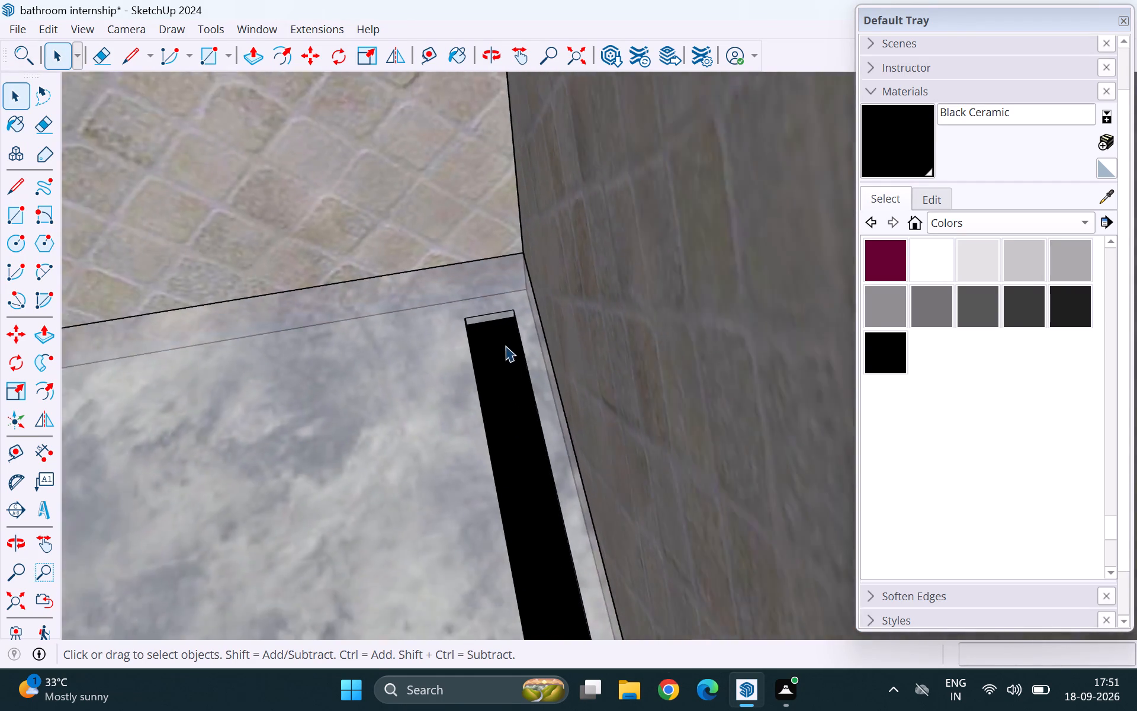
Examine the black shower drain and the whole bathroom interior from several angles.
scroll(505, 345, "down", 13)
middle_click_drag(519, 463, 711, 458)
scroll(519, 463, "up", 1)
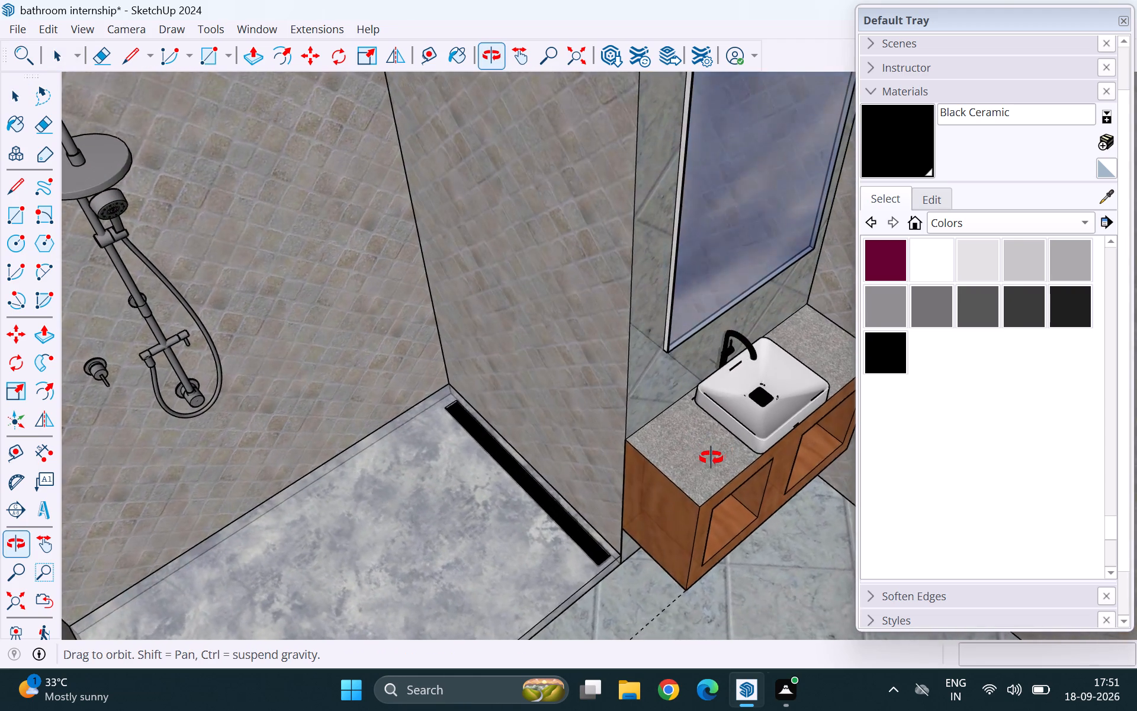
middle_click_drag(711, 458, 526, 405)
scroll(492, 380, "down", 11)
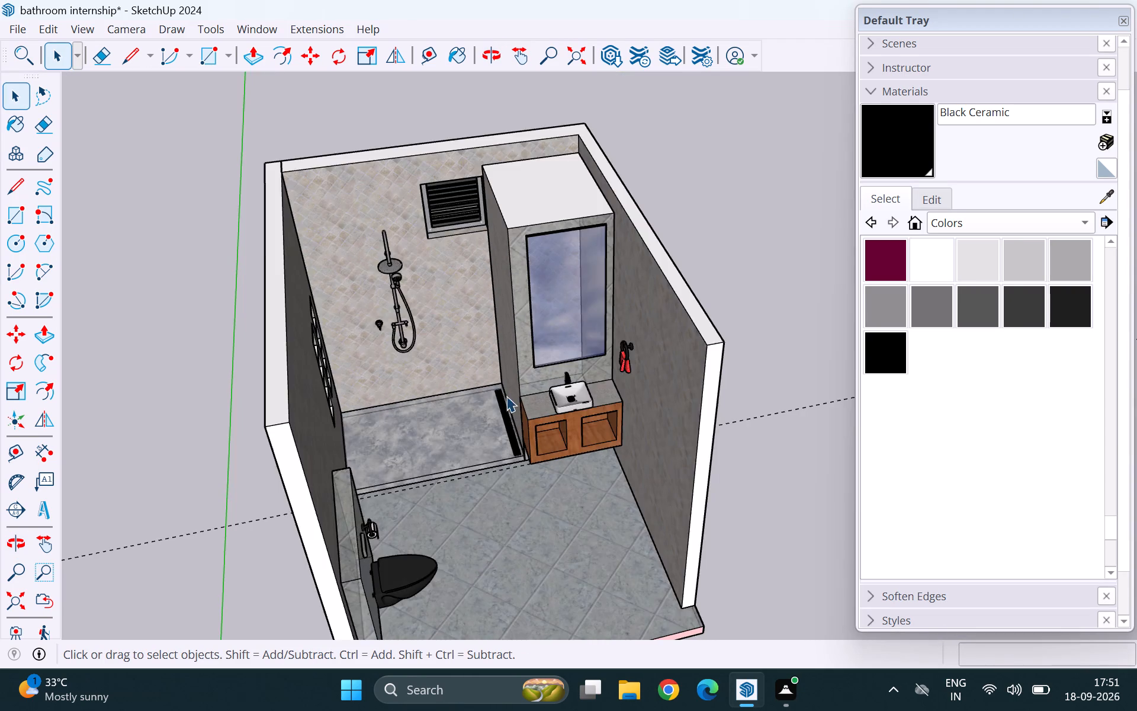
scroll(505, 393, "down", 3)
middle_click_drag(566, 515, 396, 406)
scroll(361, 461, "up", 6)
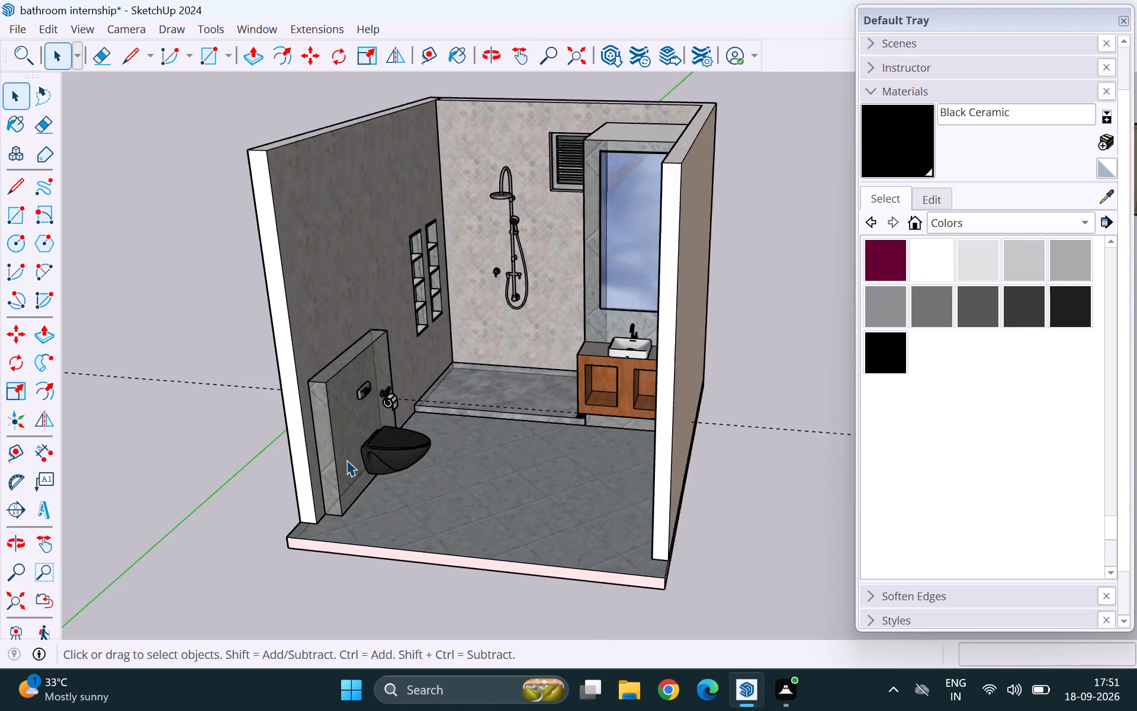
scroll(351, 460, "up", 5)
scroll(444, 438, "down", 12)
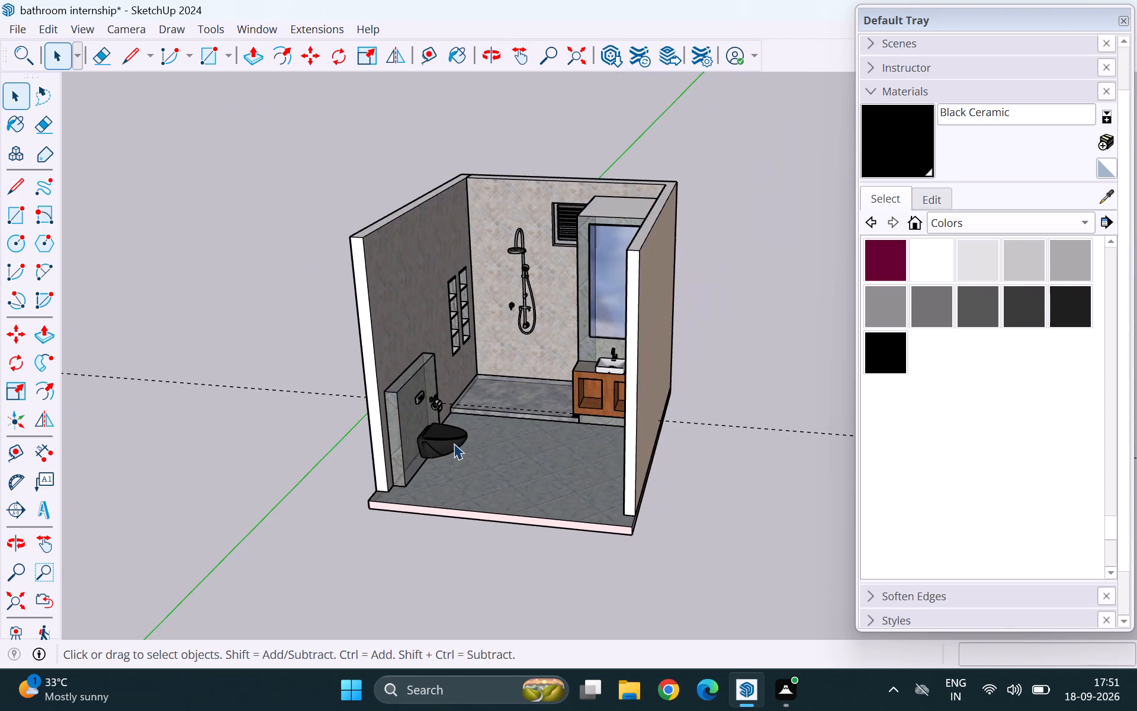
scroll(458, 442, "down", 3)
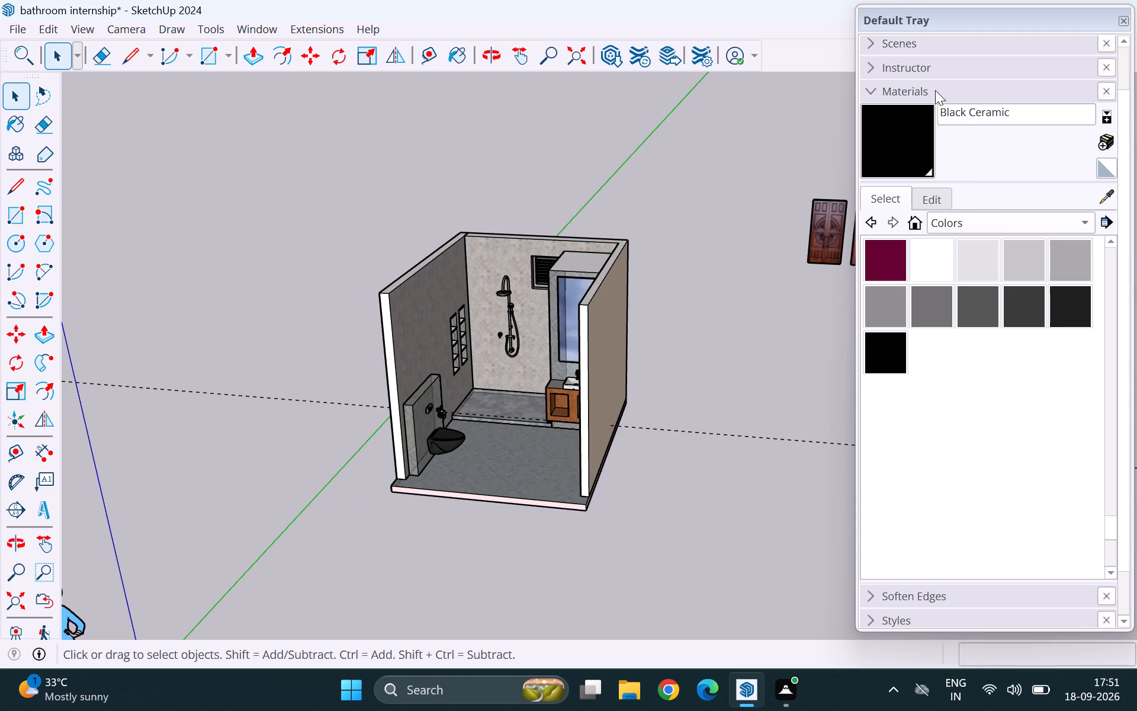
Collapse the materials settings and turn on the visibility of the roof and wall 1 tags.
left_click(935, 88)
scroll(664, 393, "down", 4)
middle_click_drag(521, 429, 666, 424)
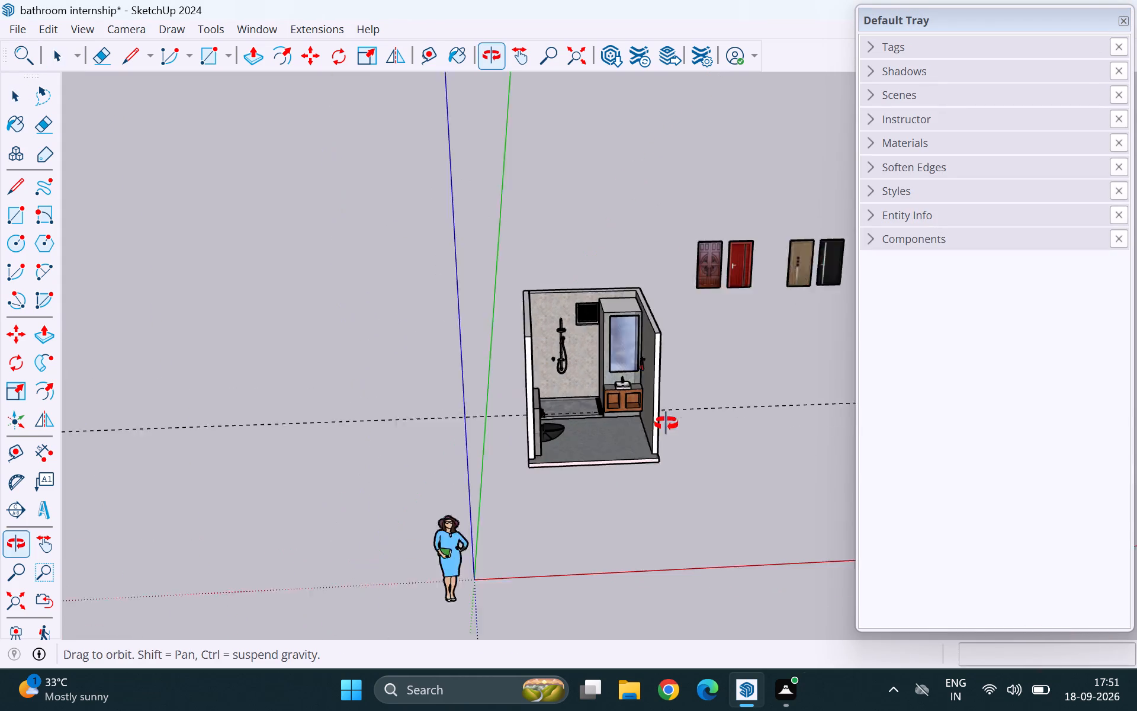
middle_click_drag(666, 424, 664, 424)
middle_click(716, 422)
middle_click(716, 422)
scroll(550, 326, "up", 9)
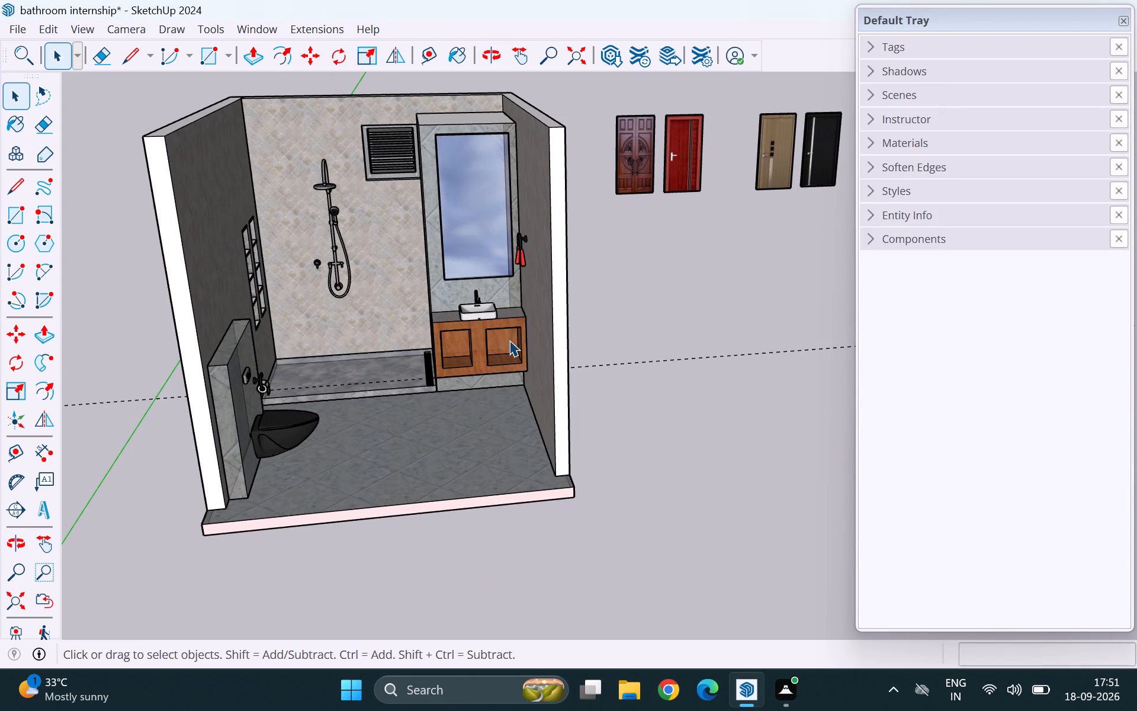
scroll(548, 395, "down", 2)
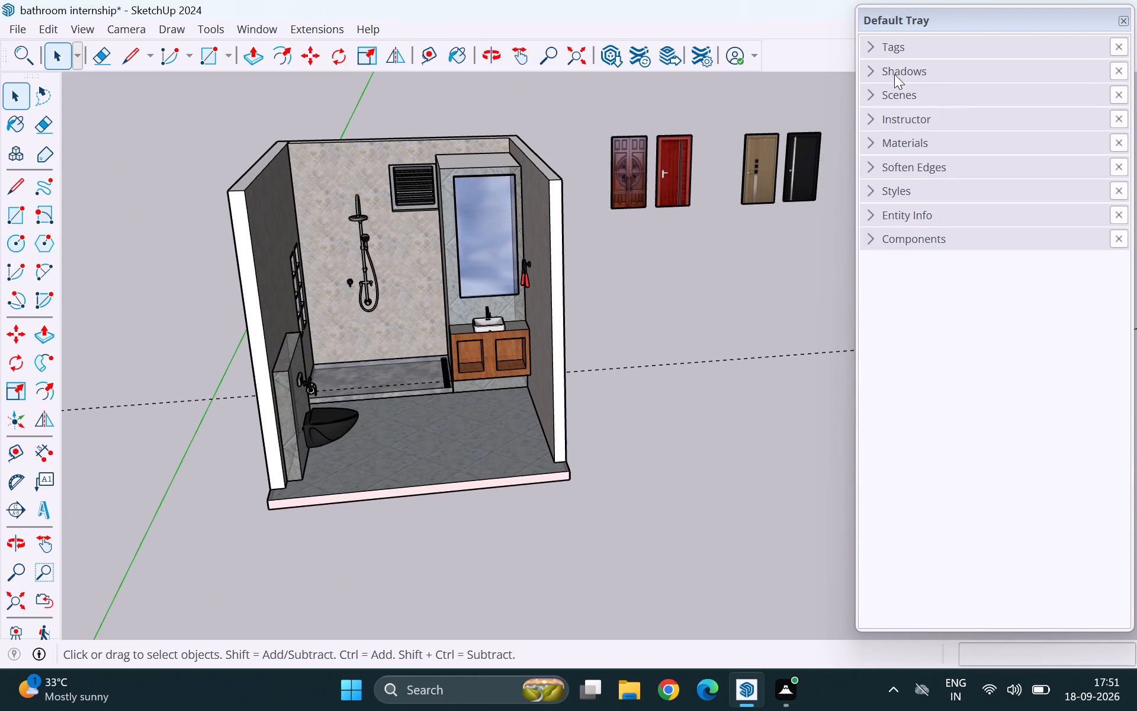
left_click(913, 48)
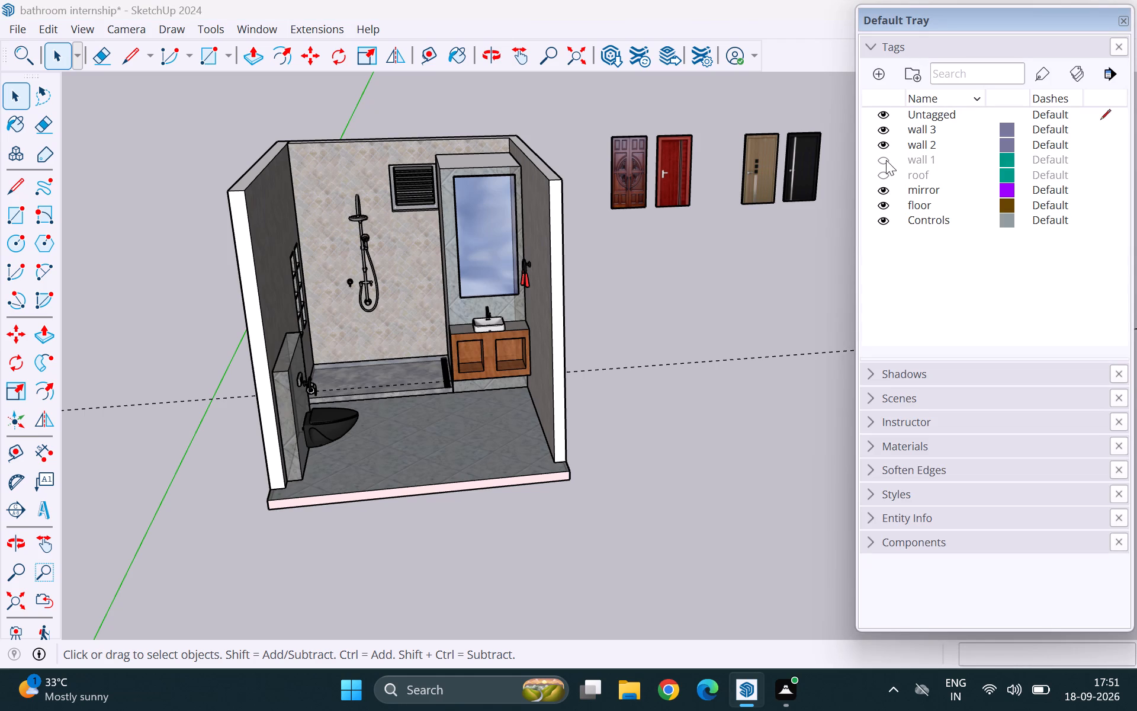
left_click(879, 174)
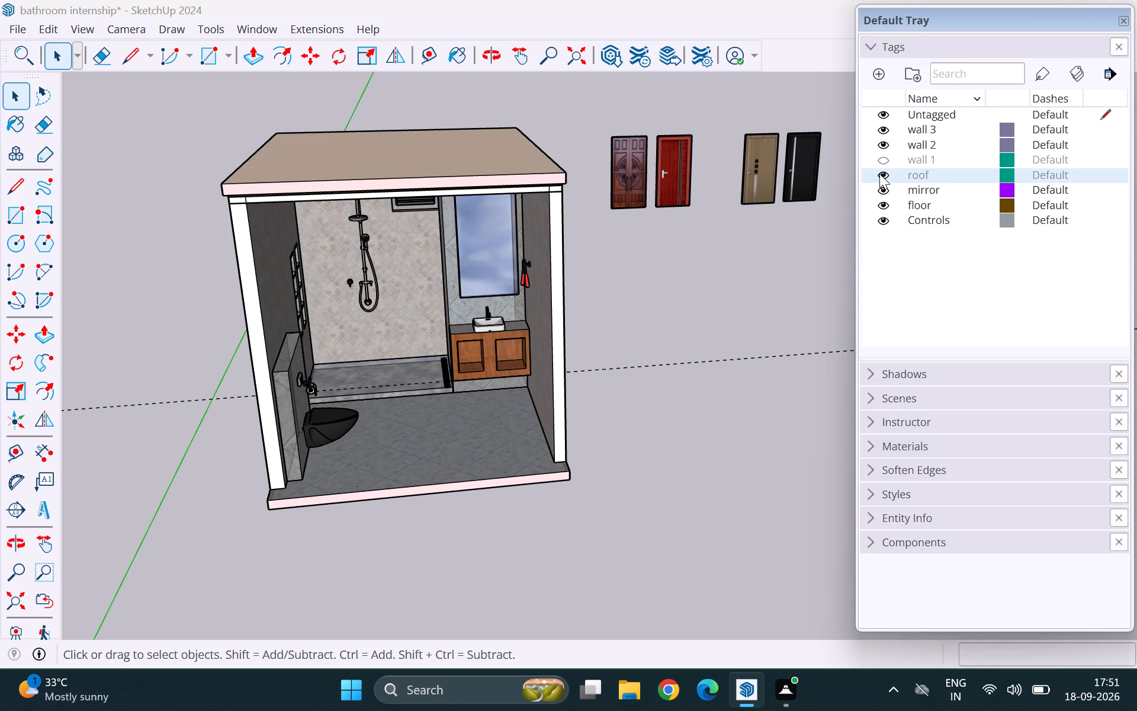
left_click(882, 158)
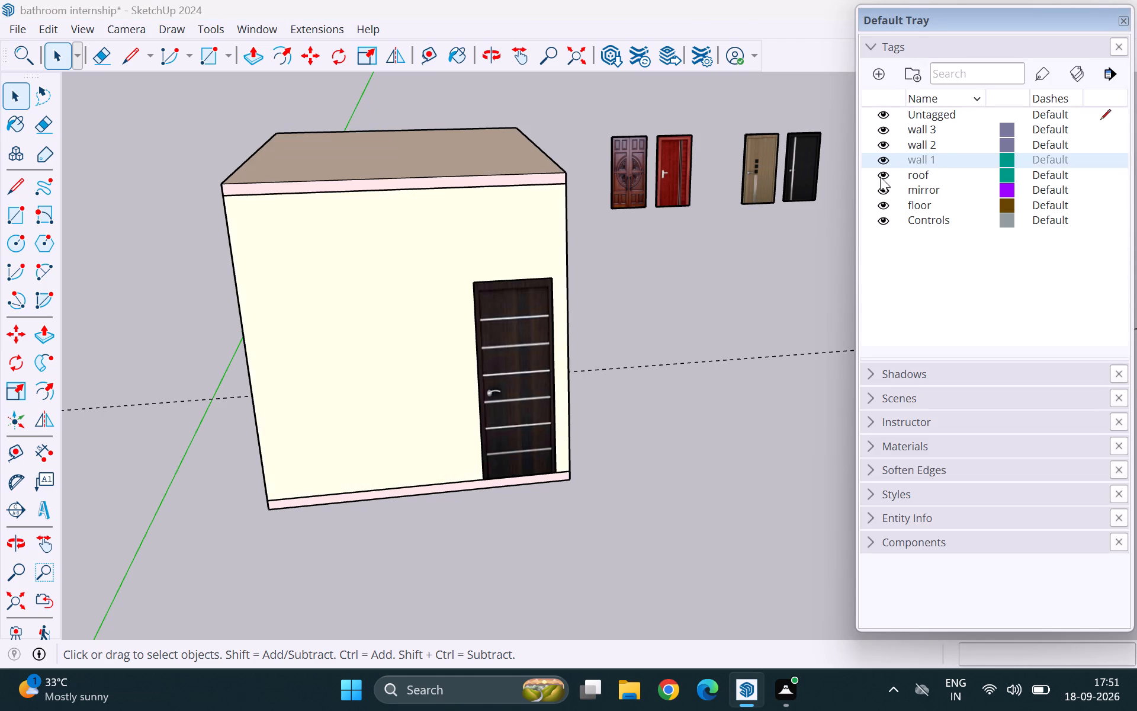
Examine the enclosed bathroom's exterior from several sides, including the wall with the dark entrance door.
middle_click_drag(616, 471, 821, 335)
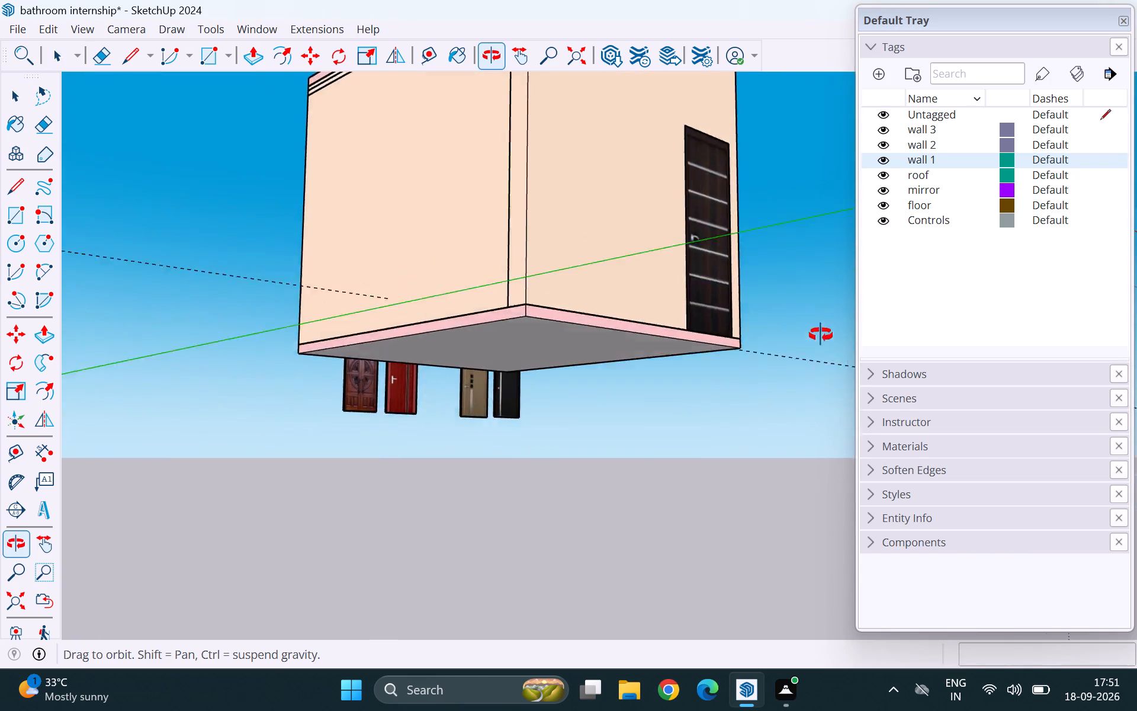
middle_click_drag(821, 335, 235, 488)
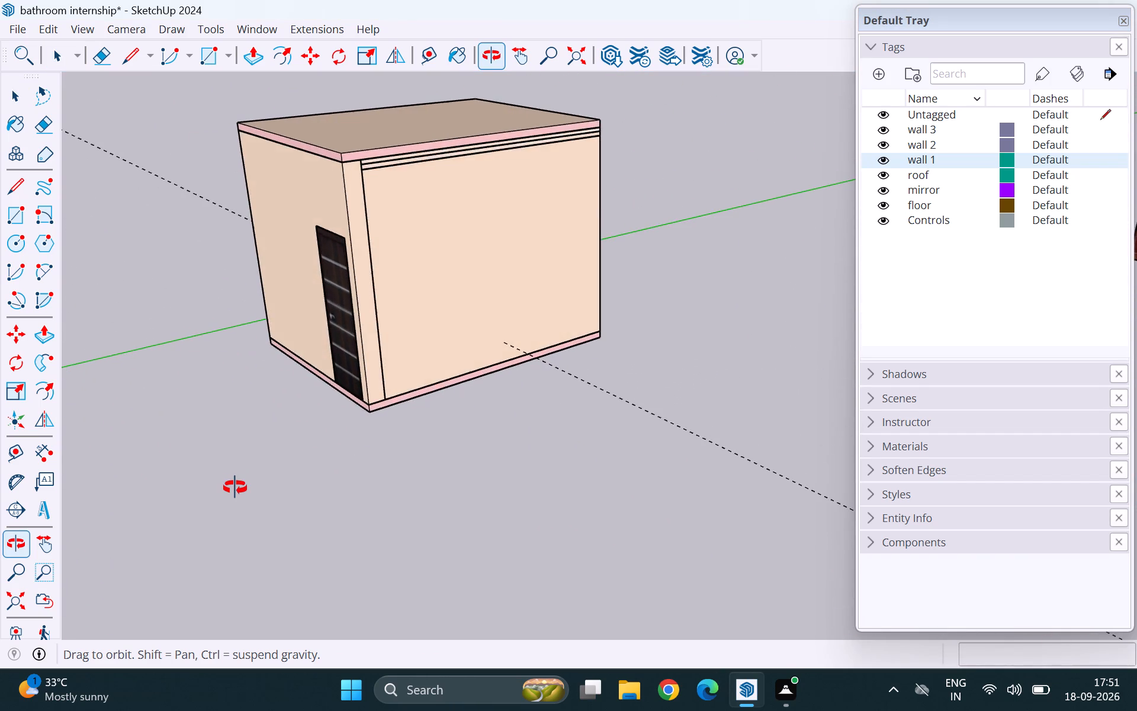
middle_click_drag(235, 488, 693, 456)
middle_click_drag(693, 456, 675, 428)
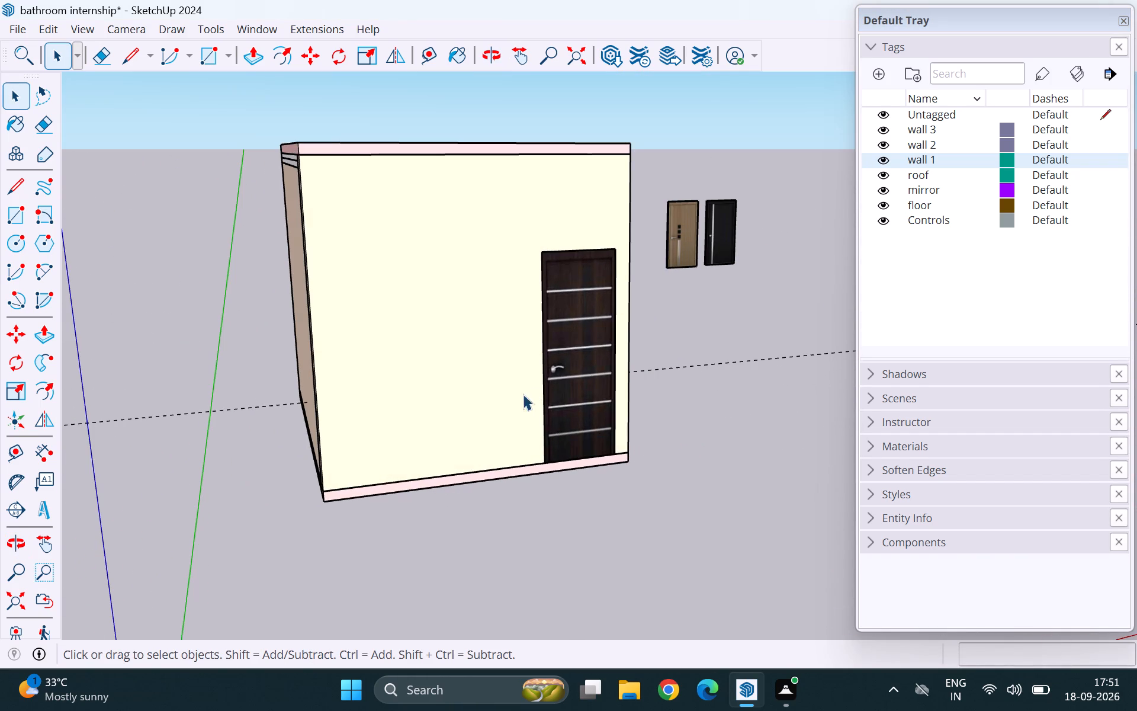
middle_click_drag(685, 404, 601, 427)
scroll(433, 302, "down", 4)
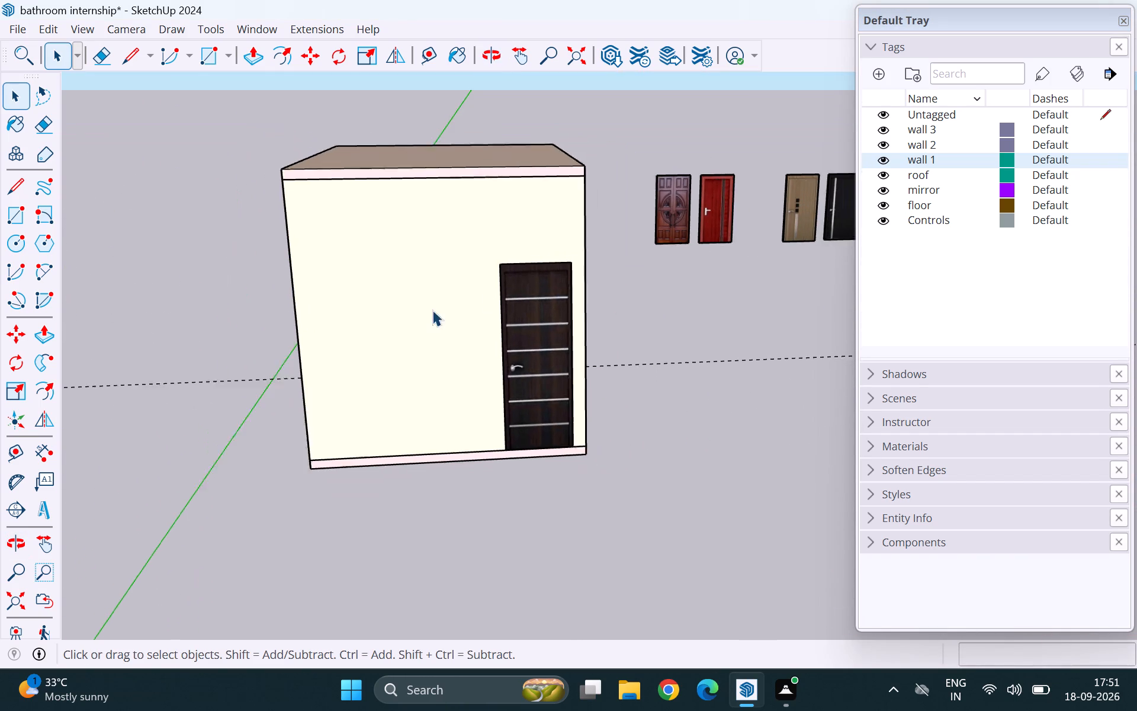
scroll(534, 348, "up", 10)
scroll(412, 360, "down", 5)
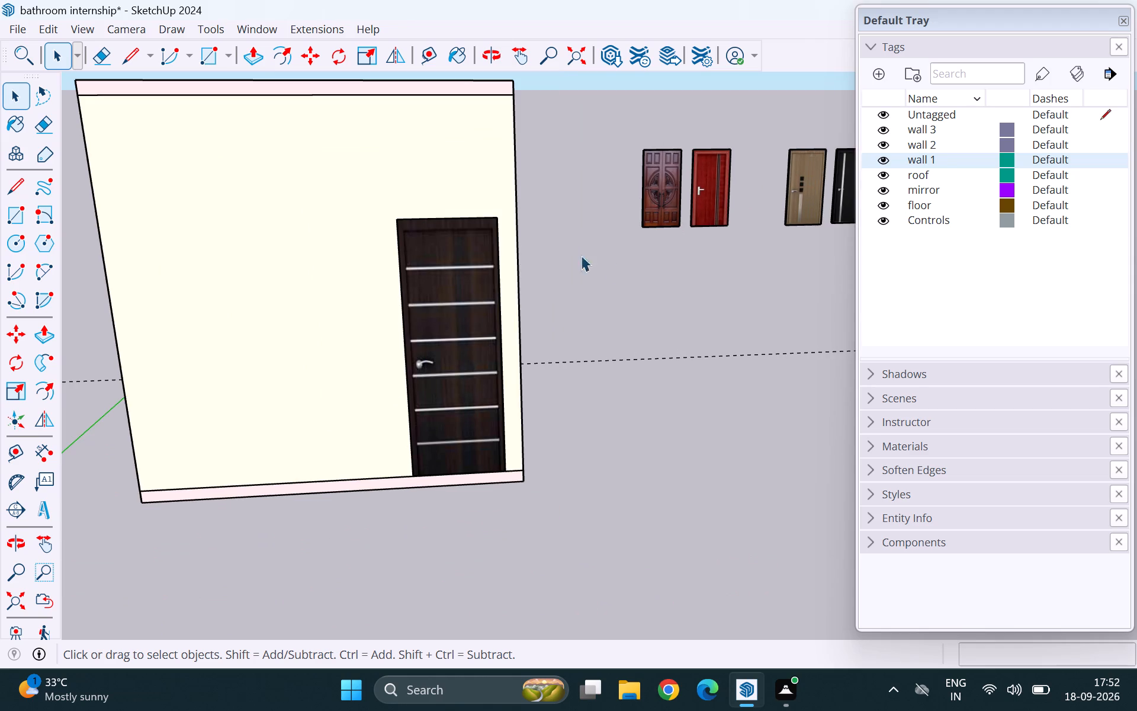
Compare the four spare door models beside the bathroom with the dark door fitted in wall 1.
scroll(403, 336, "down", 4)
scroll(812, 185, "up", 13)
scroll(701, 219, "up", 2)
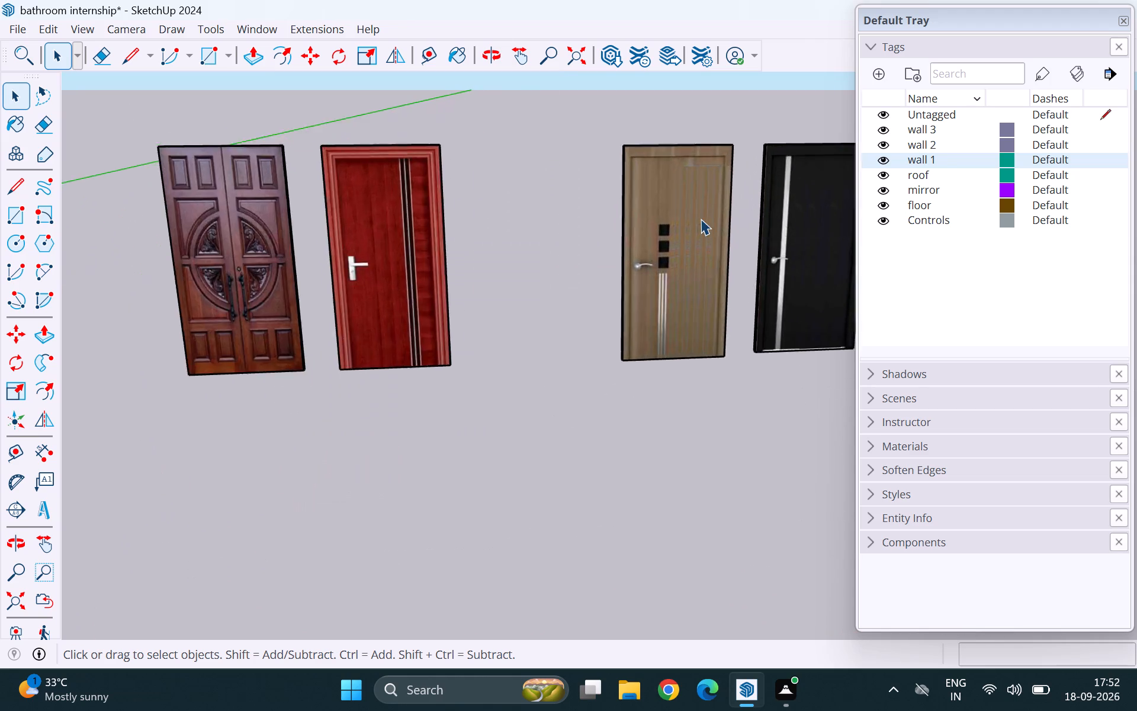
scroll(701, 219, "up", 2)
scroll(624, 240, "down", 4)
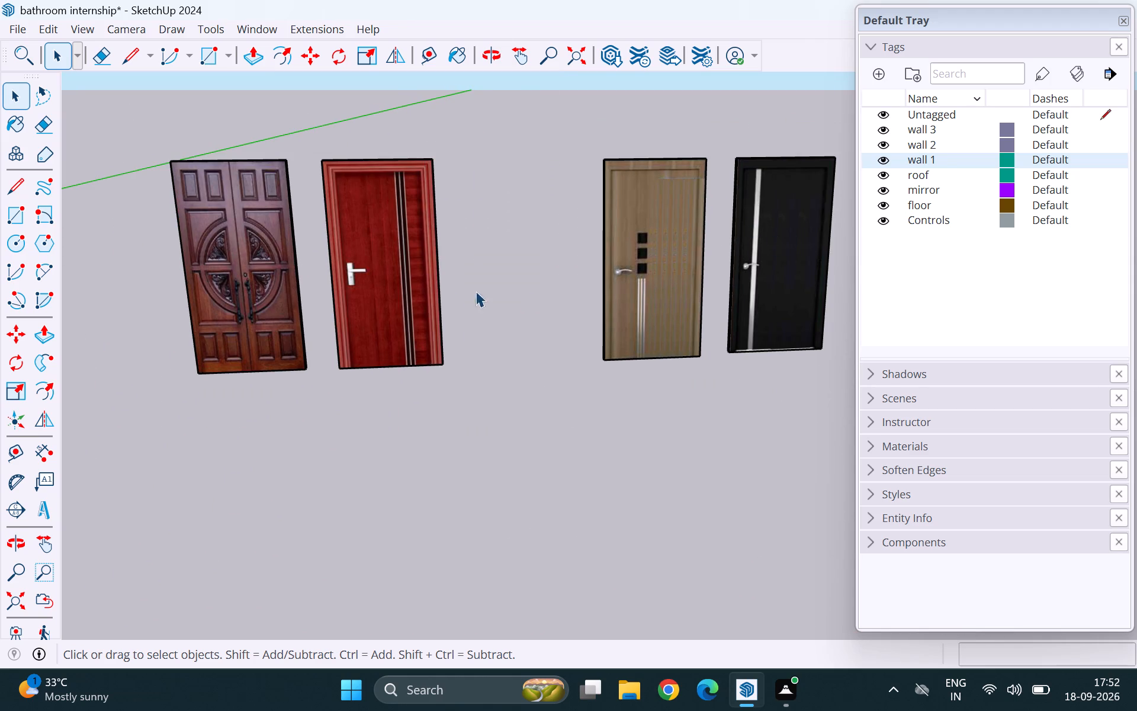
left_click(381, 283)
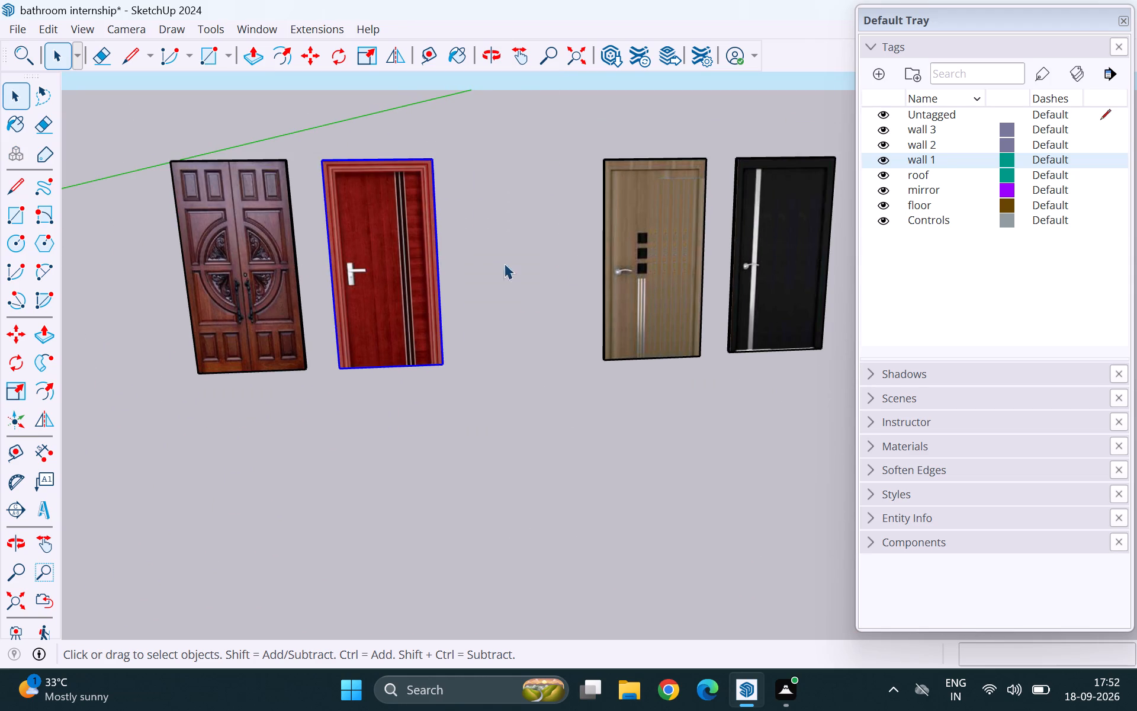
scroll(628, 256, "down", 16)
scroll(346, 411, "up", 5)
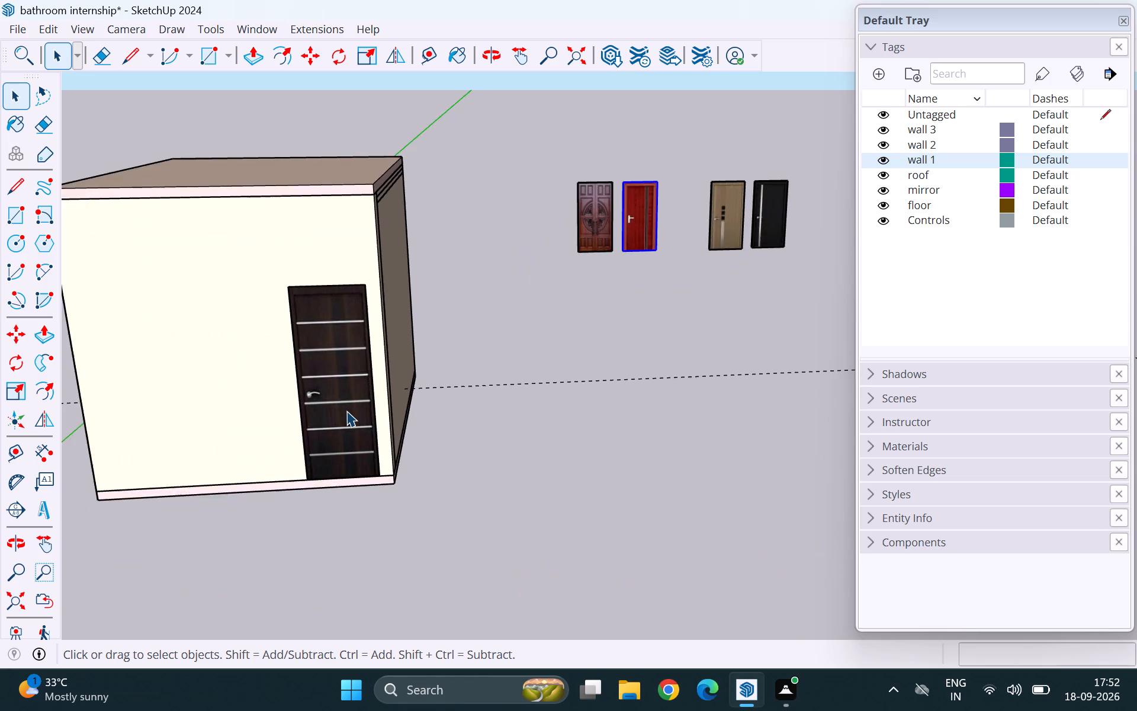
scroll(346, 411, "up", 11)
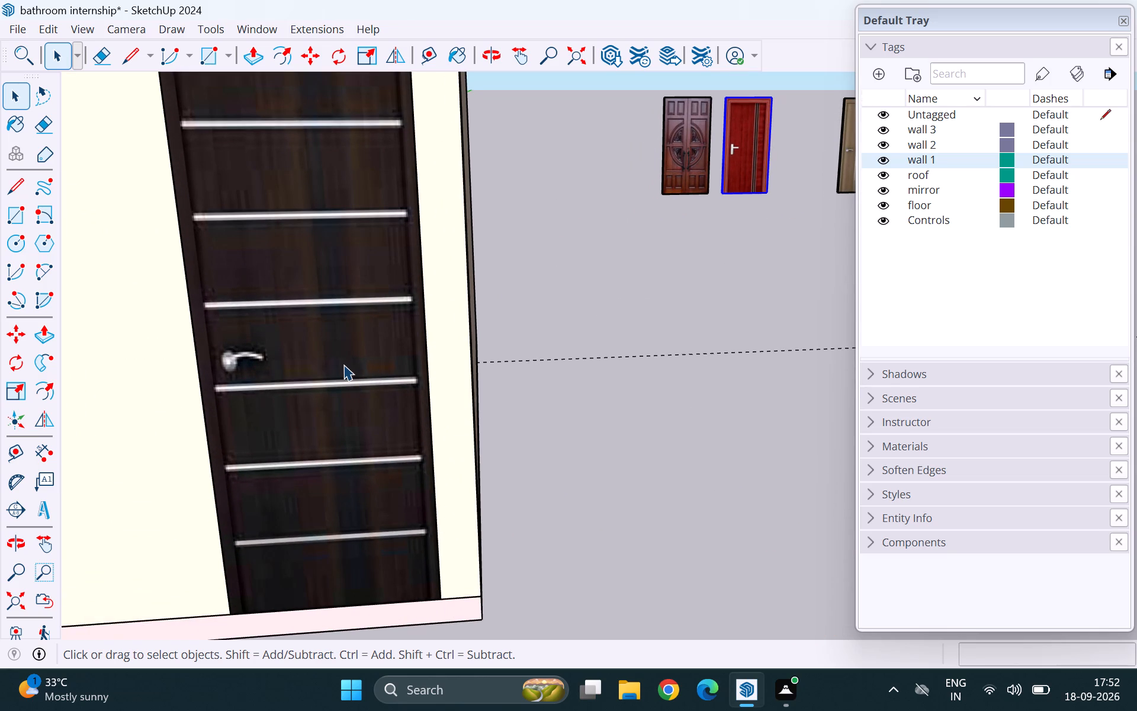
scroll(344, 376, "down", 4)
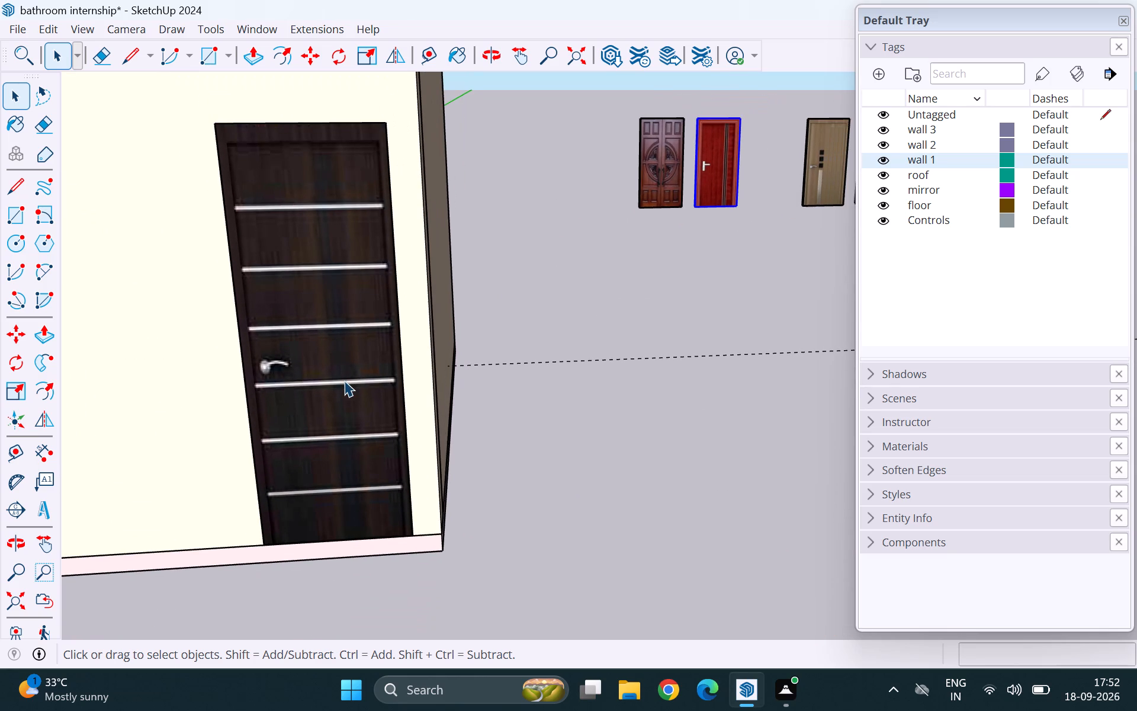
scroll(344, 380, "down", 3)
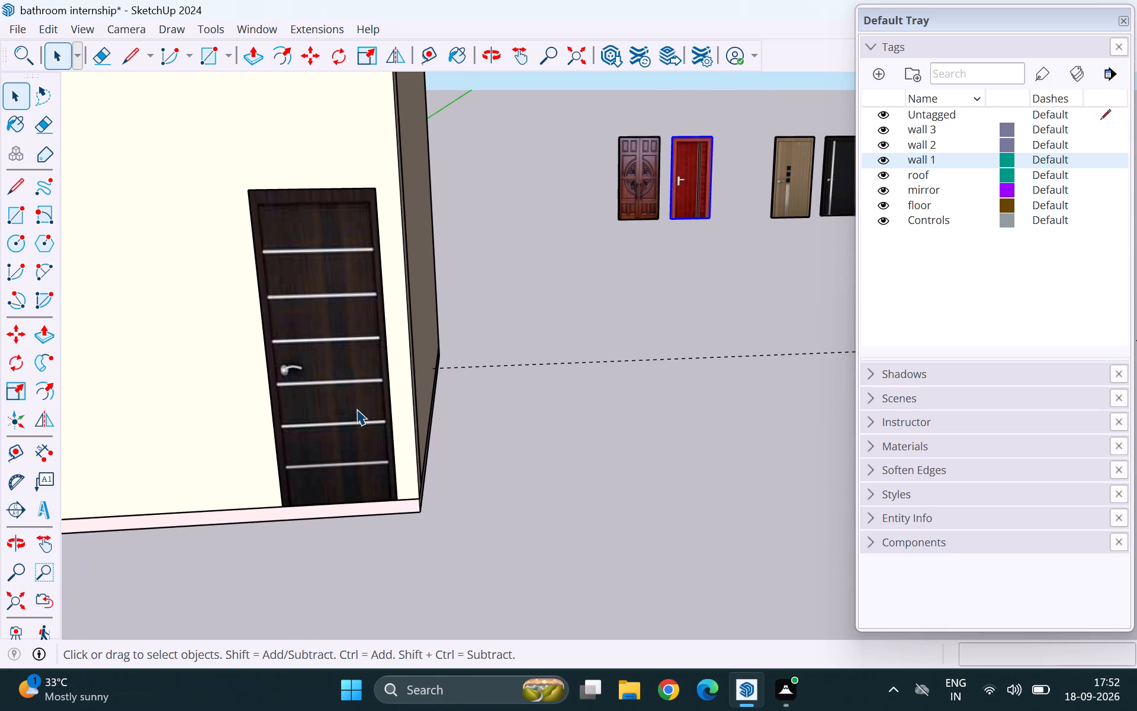
left_click(614, 296)
scroll(673, 136, "up", 10)
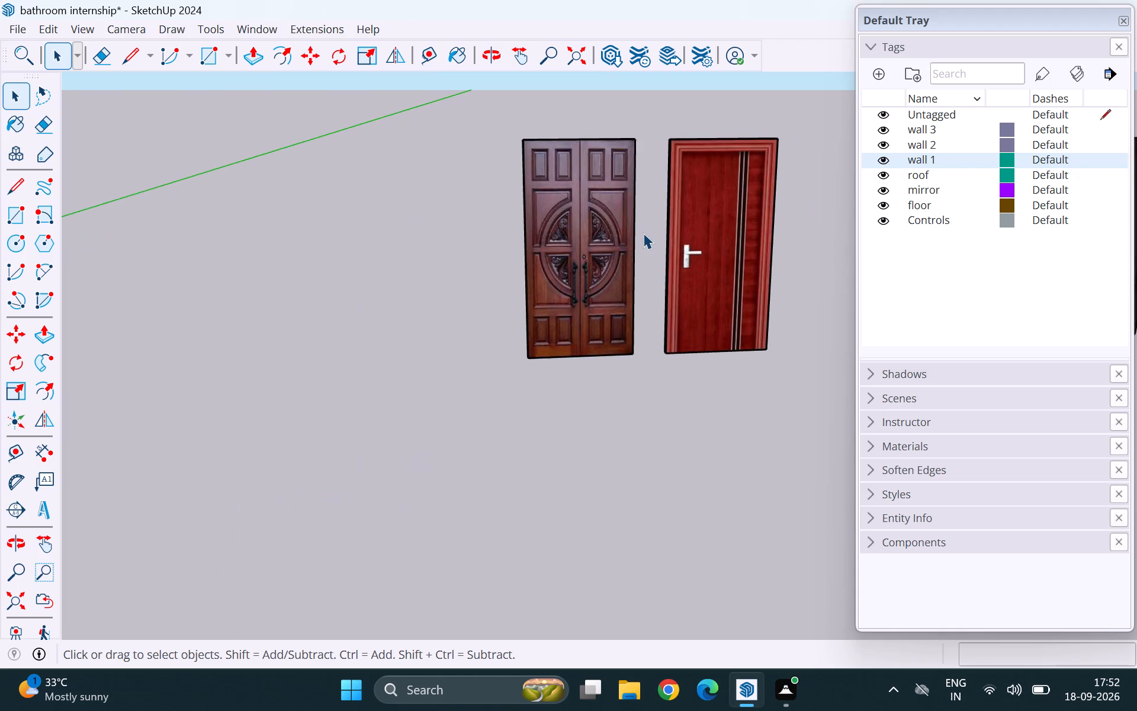
scroll(648, 233, "up", 4)
scroll(476, 312, "down", 5)
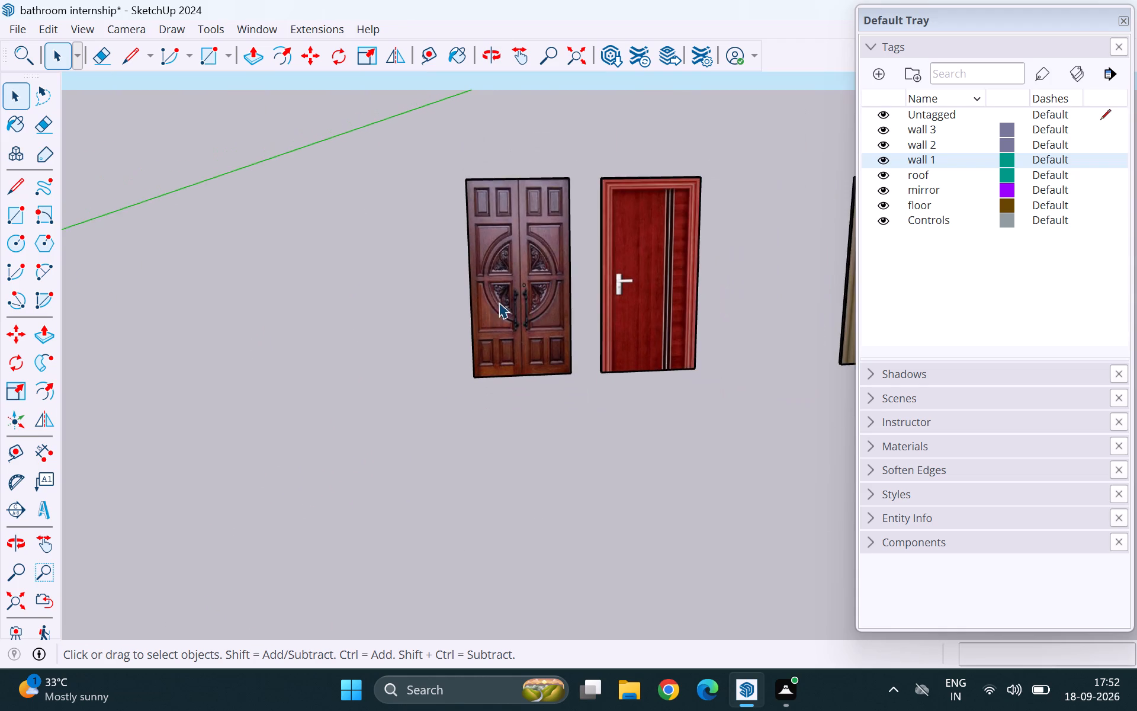
scroll(407, 295, "down", 6)
scroll(764, 260, "up", 9)
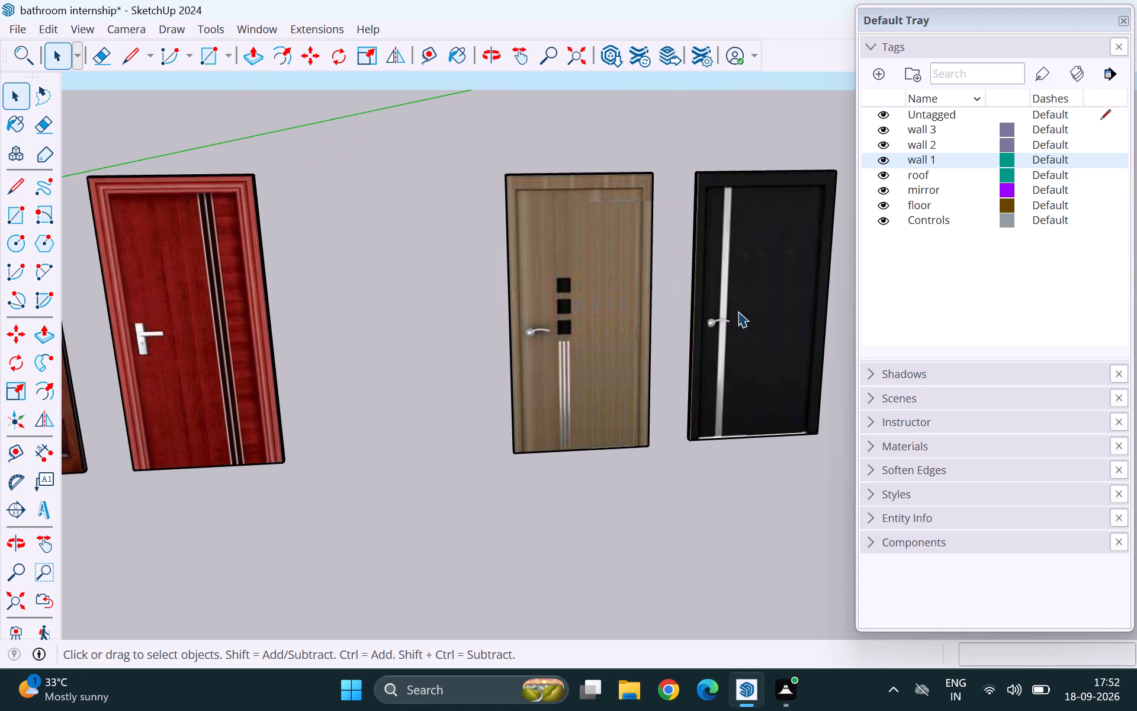
scroll(693, 329, "down", 11)
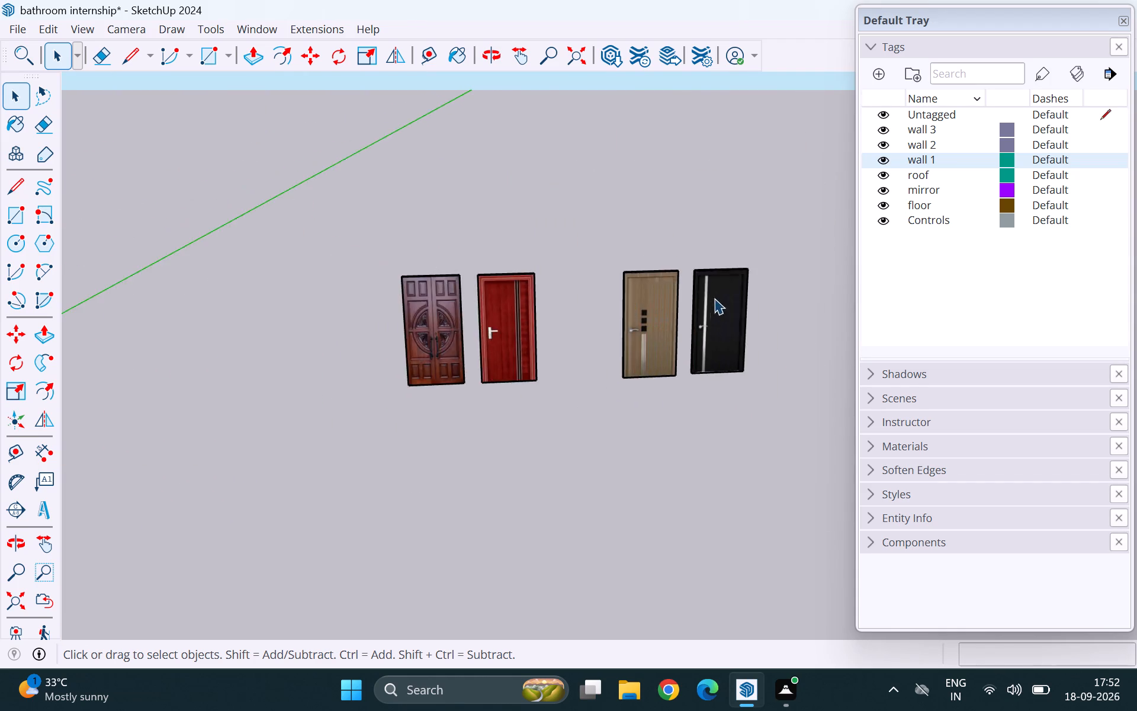
scroll(713, 308, "down", 10)
Frame the closed bathroom with the spare doors, close the Default Tray and save the model.
middle_click_drag(503, 527, 512, 460)
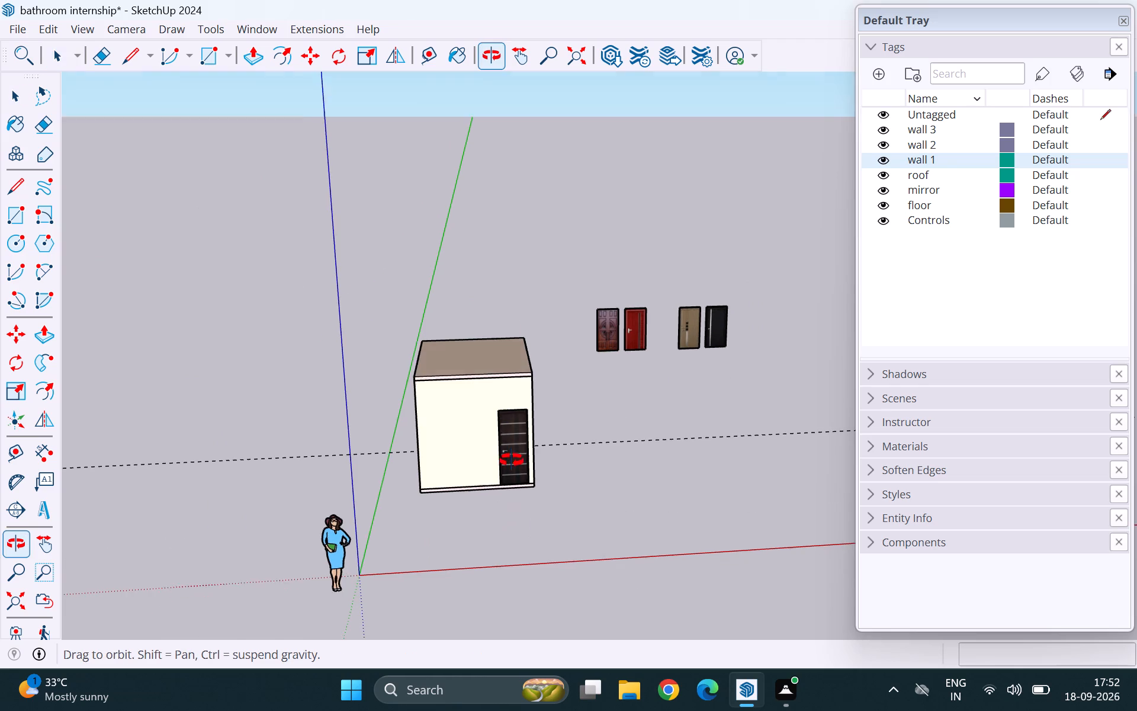
middle_click_drag(512, 460, 514, 442)
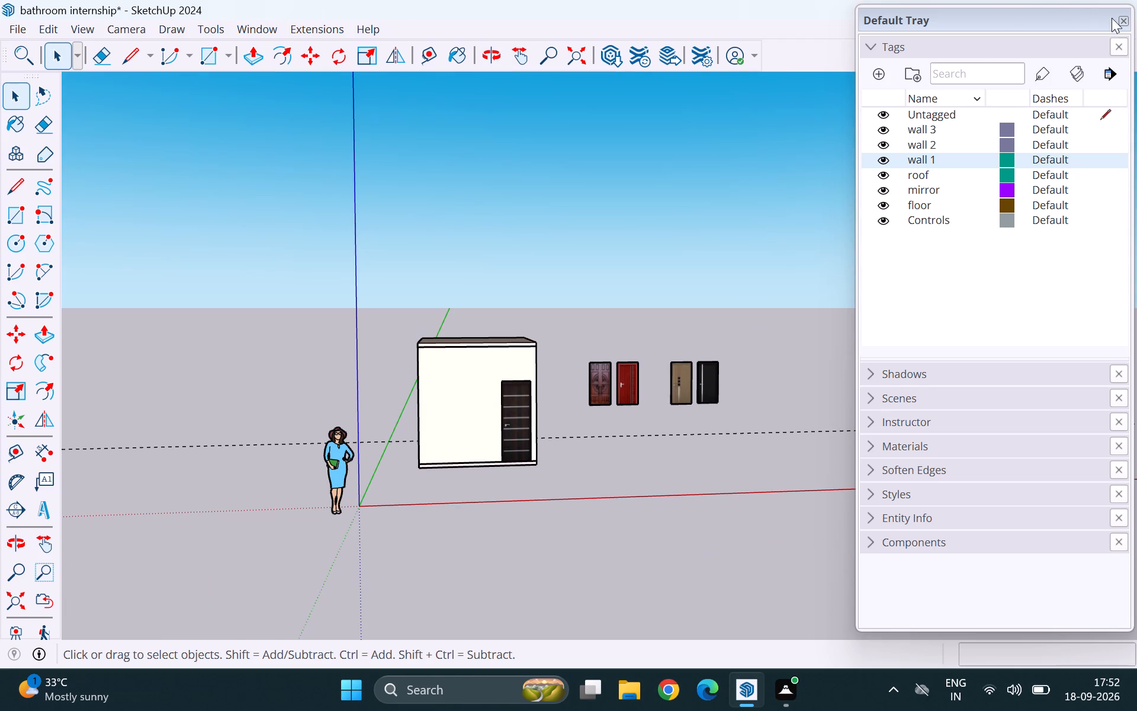
left_click(1124, 17)
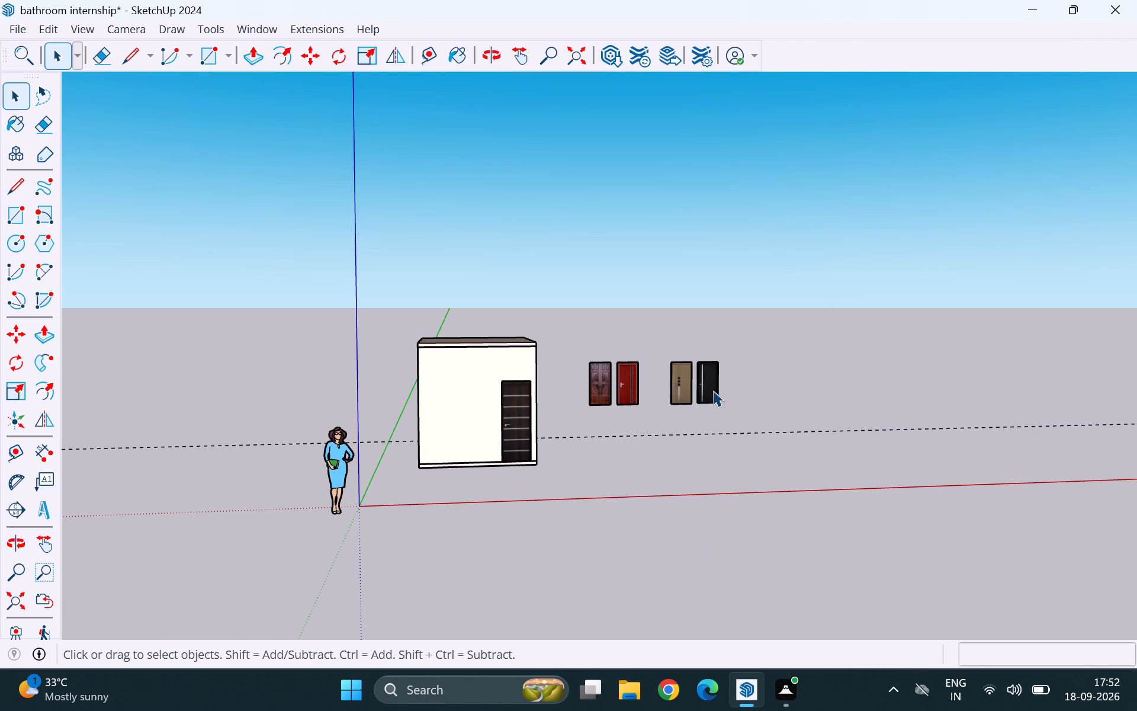
key("ctrl+s")
key("ctrl+s")
Examine the closed bathroom and the row of spare doors from different angles and distances.
scroll(553, 336, "down", 5)
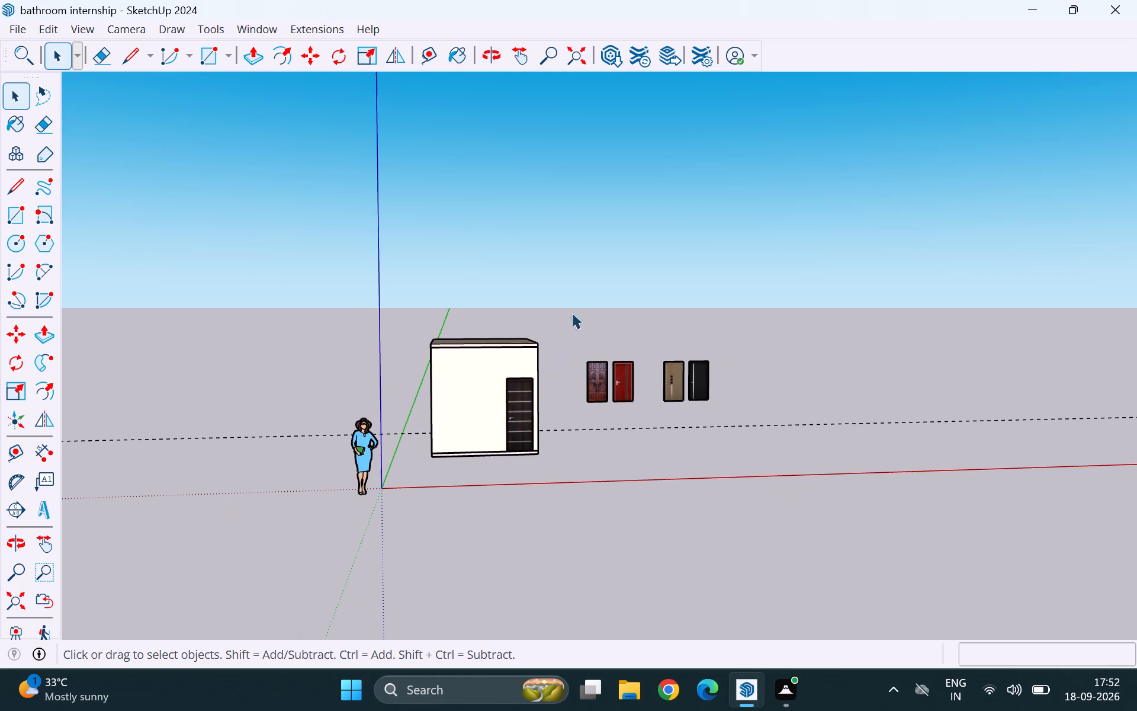
middle_click_drag(553, 322, 501, 456)
scroll(515, 449, "up", 4)
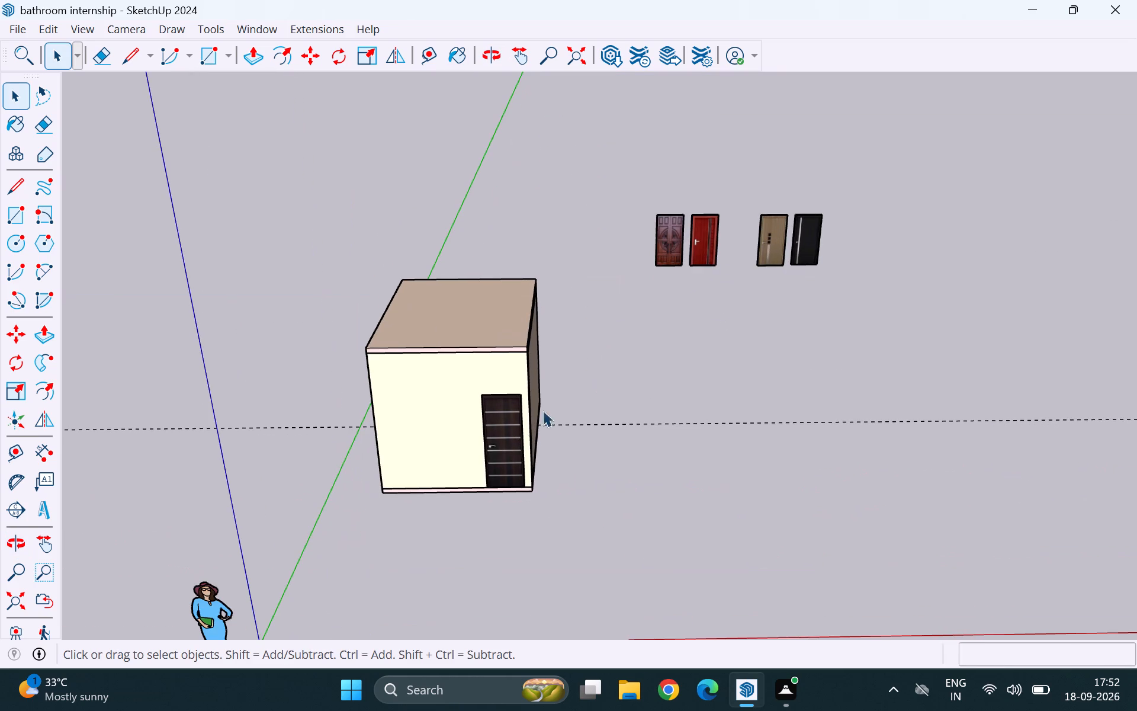
scroll(535, 327, "down", 3)
middle_click_drag(505, 438, 637, 370)
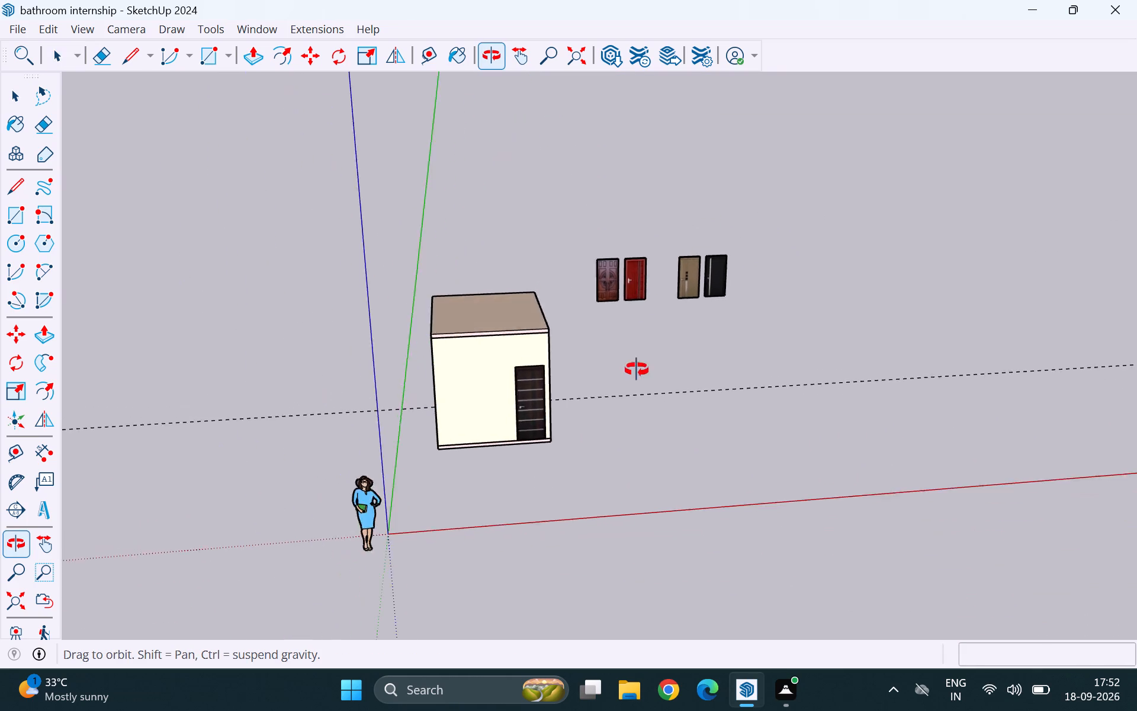
middle_click_drag(637, 370, 610, 367)
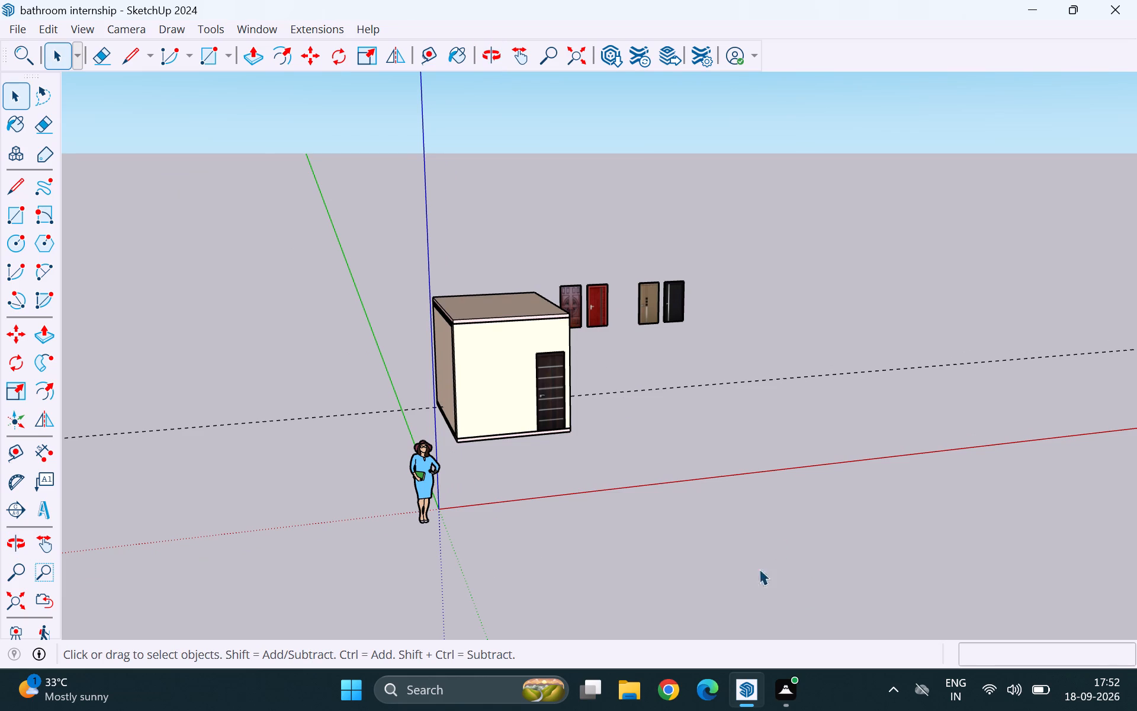
scroll(468, 402, "down", 3)
middle_click_drag(637, 421, 407, 385)
middle_click_drag(432, 389, 478, 398)
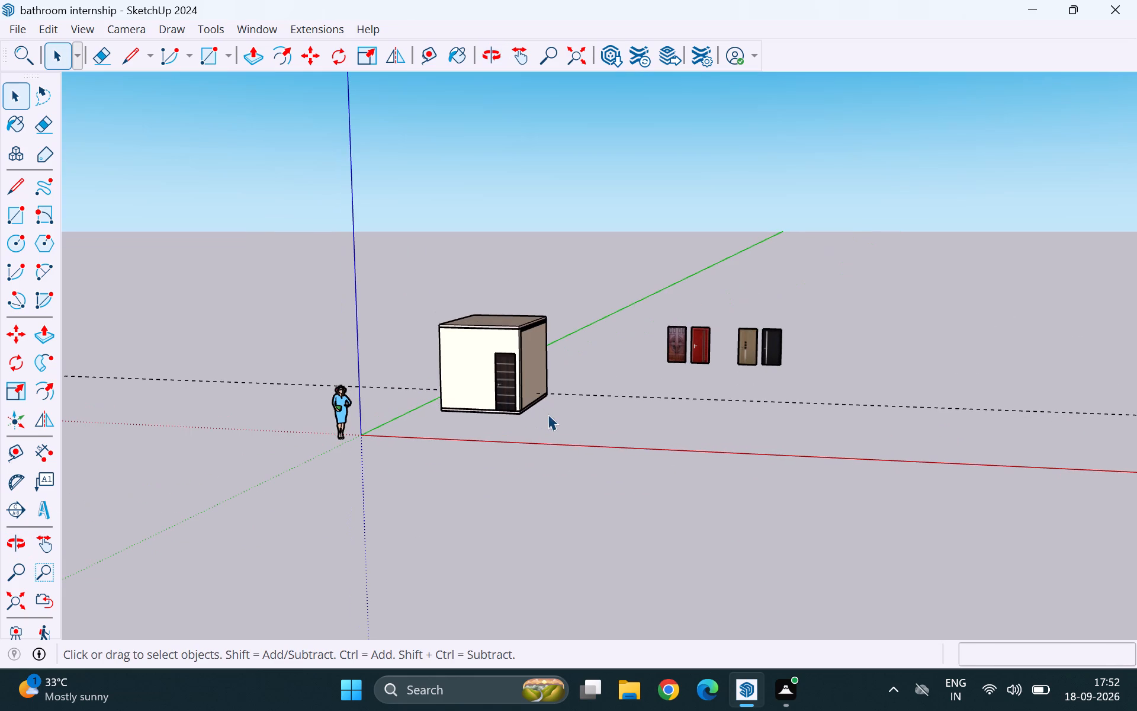
middle_click_drag(589, 399, 683, 451)
scroll(534, 386, "up", 7)
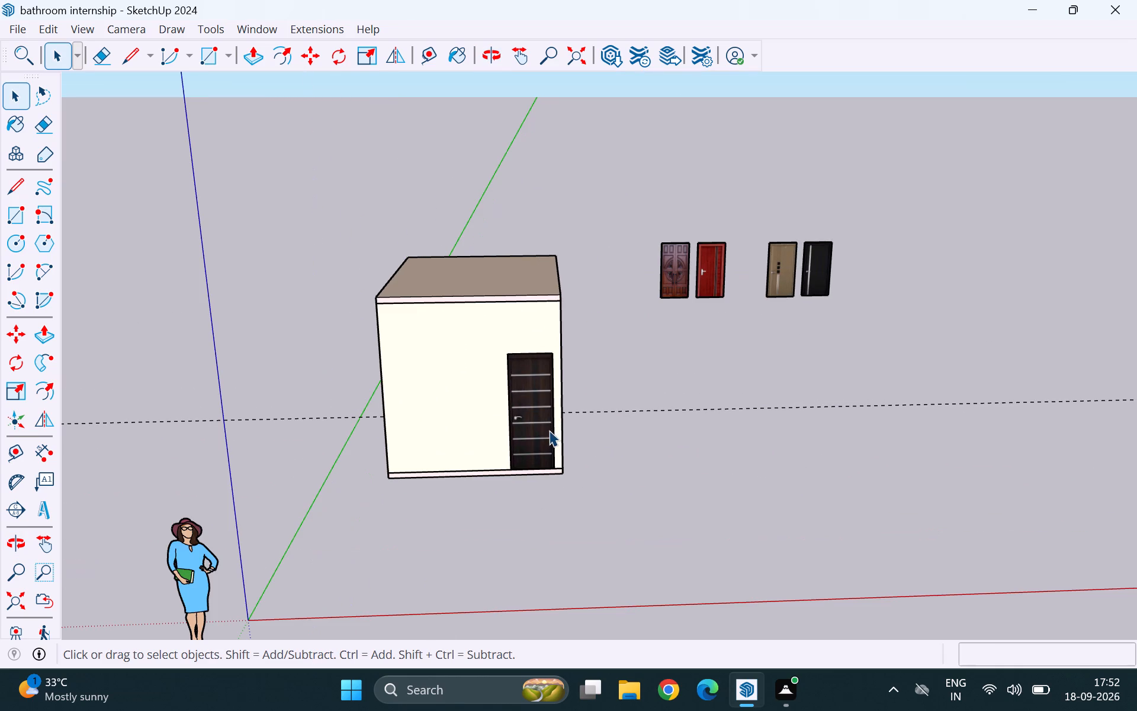
Save the bathroom model again.
key("ctrl+s")
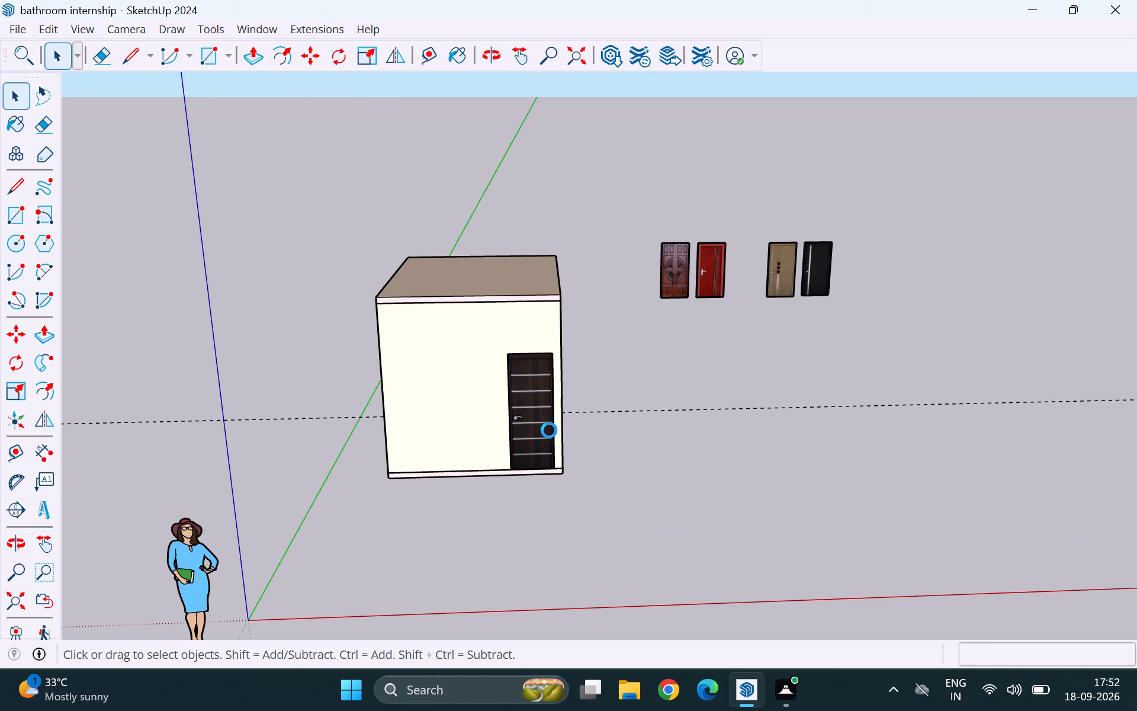